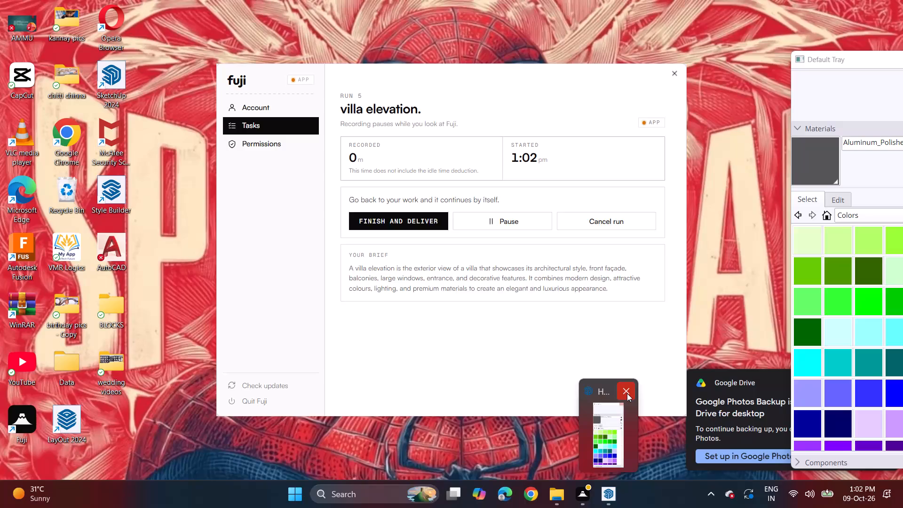
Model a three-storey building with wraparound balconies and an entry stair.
Try to close the open HOUSE ELEVATION model window of SketchUp 2024.
click(627, 393)
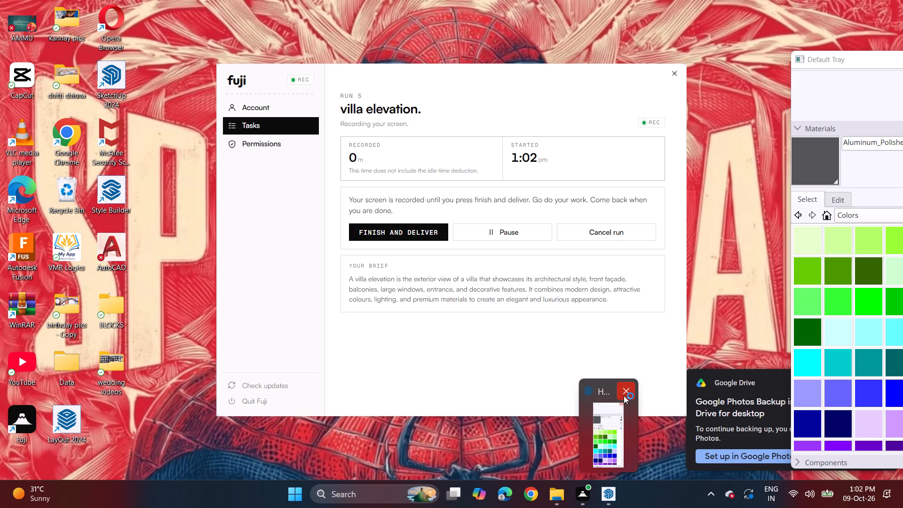
click(624, 396)
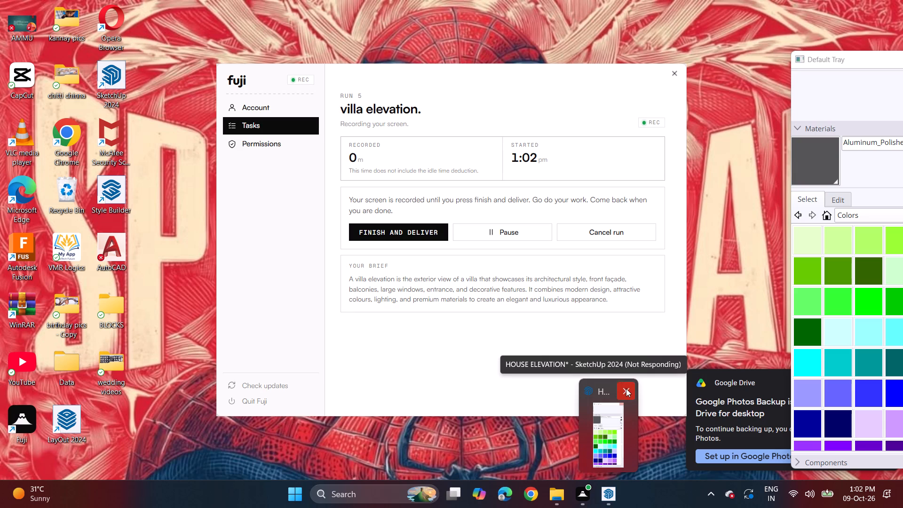
click(626, 389)
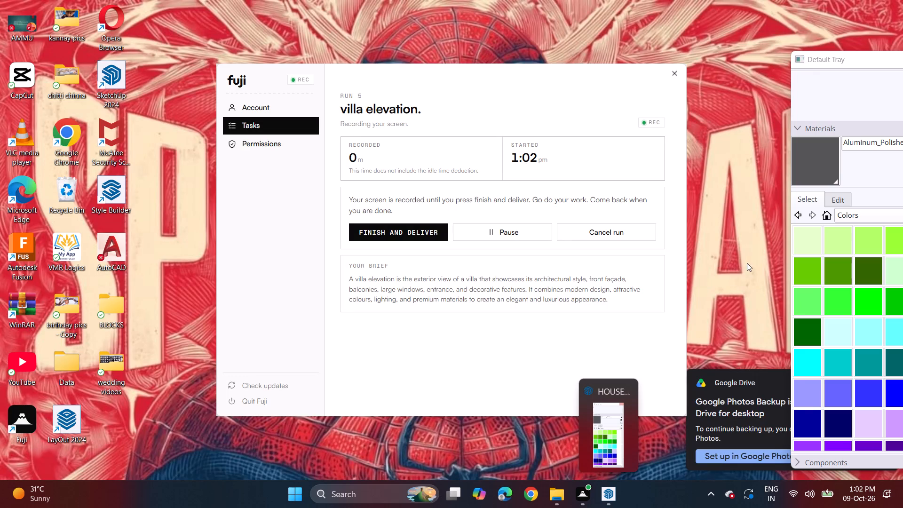
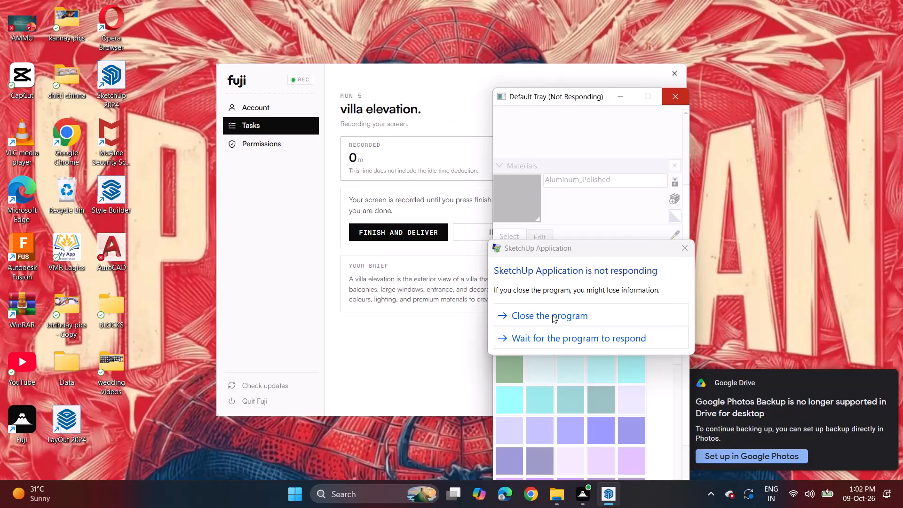
Force the unresponsive SketchUp program to close instead of waiting for it to respond.
click(554, 316)
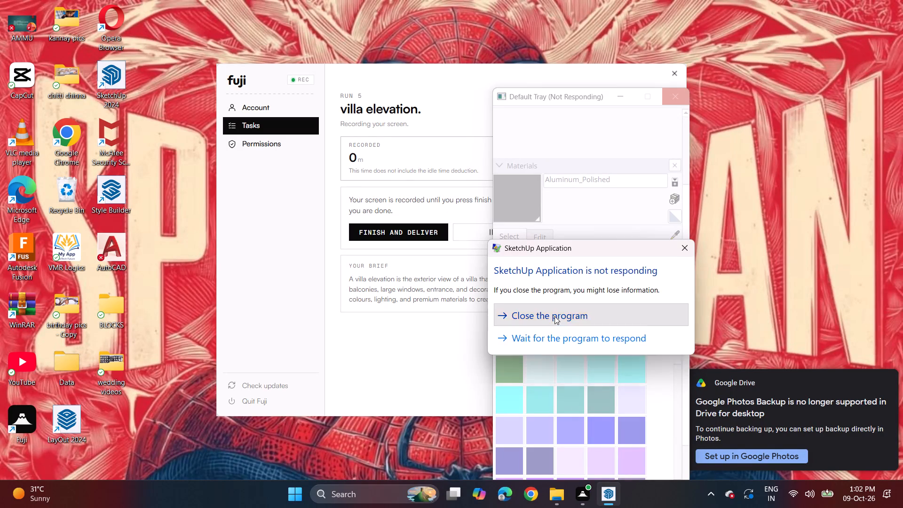
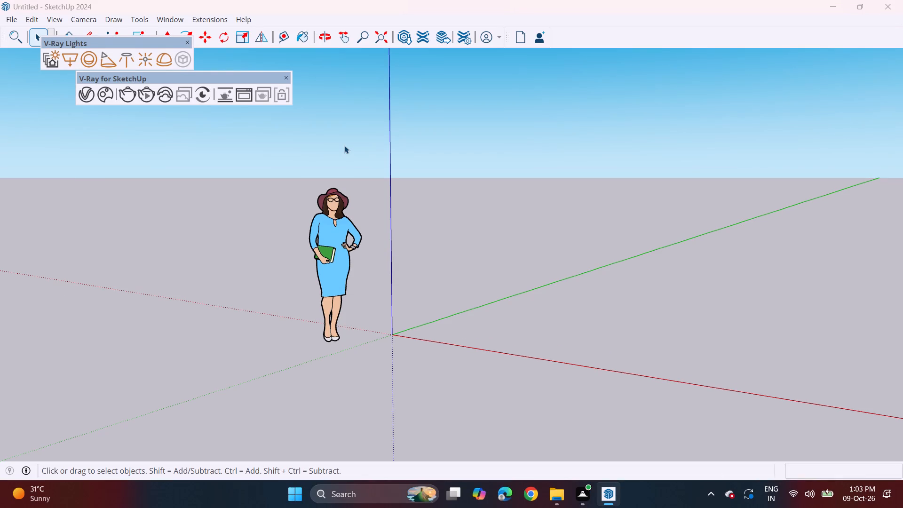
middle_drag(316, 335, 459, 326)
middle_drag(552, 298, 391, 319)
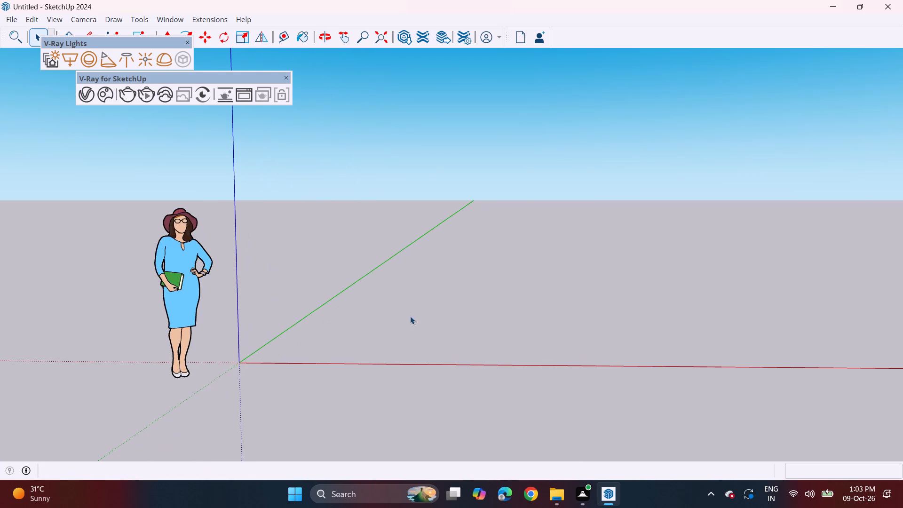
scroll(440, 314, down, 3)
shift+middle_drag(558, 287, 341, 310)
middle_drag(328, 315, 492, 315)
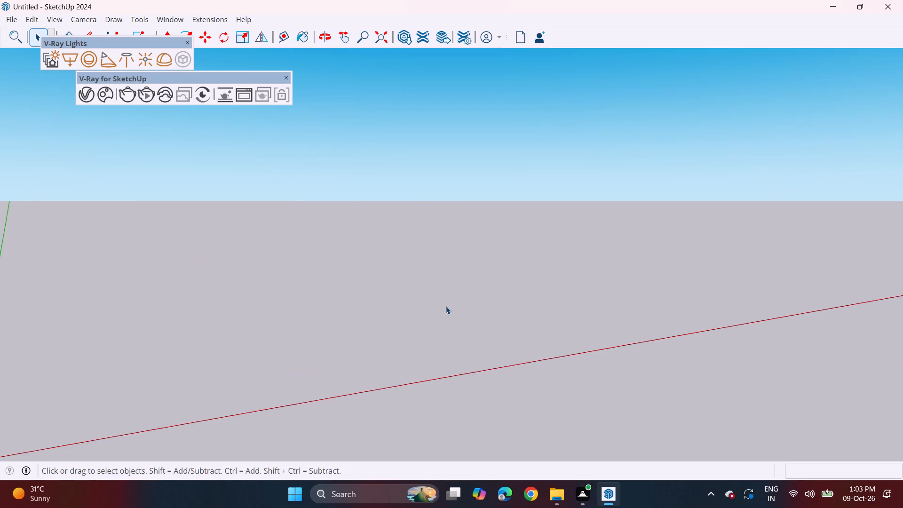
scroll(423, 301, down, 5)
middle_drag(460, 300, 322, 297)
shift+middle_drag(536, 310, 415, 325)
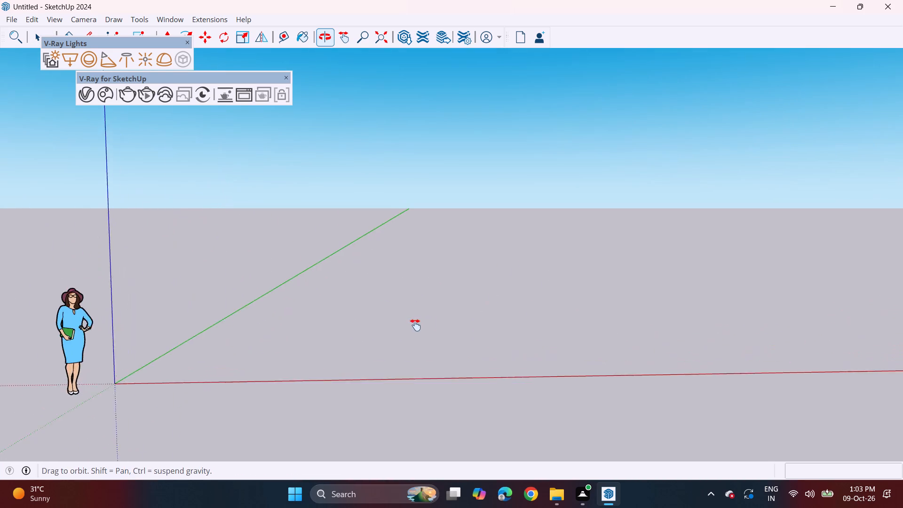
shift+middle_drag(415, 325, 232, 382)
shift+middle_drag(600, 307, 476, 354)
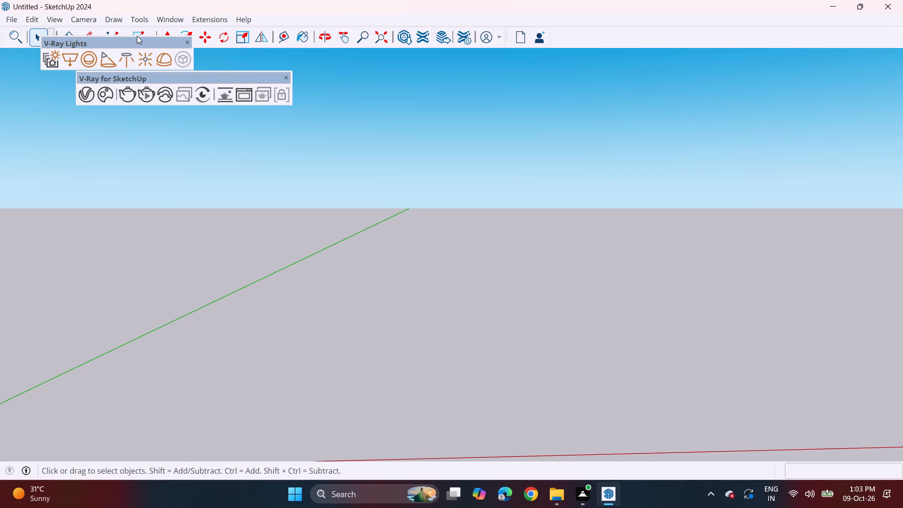
Dock the floating V-Ray Lights and V-Ray for SketchUp toolbars side by side beneath the main tool row.
drag(137, 47, 328, 44)
drag(428, 25, 630, 24)
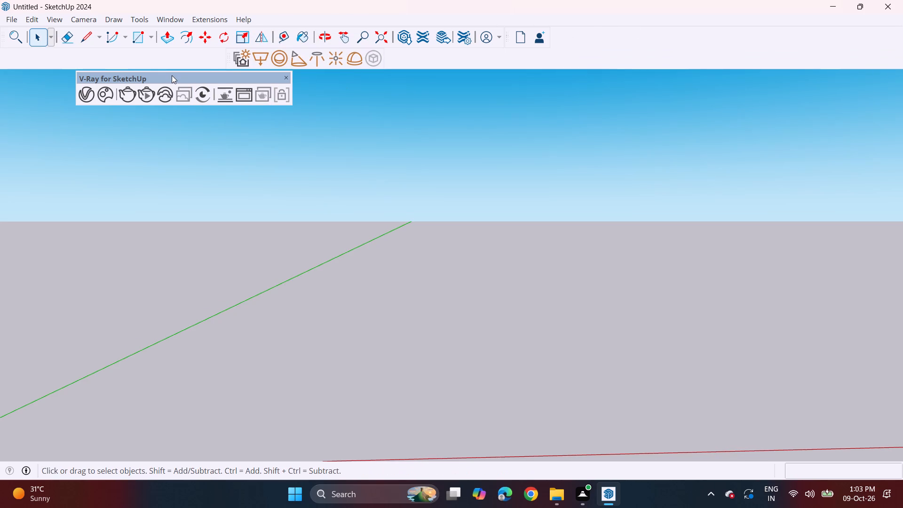
drag(171, 52, 146, 50)
click(142, 73)
drag(142, 79, 112, 48)
Draw a ground-plane rectangle about 17' by 40' 8" near the origin.
click(143, 40)
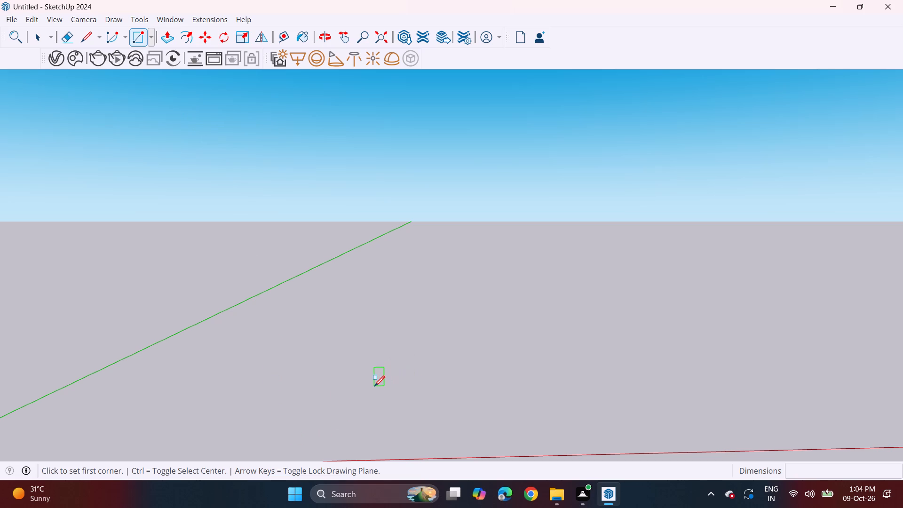
click(342, 403)
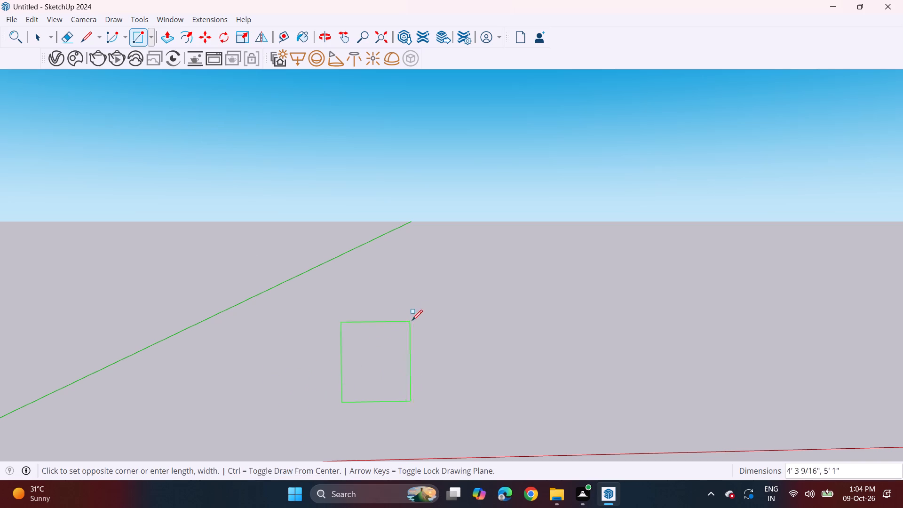
middle_drag(438, 333, 438, 426)
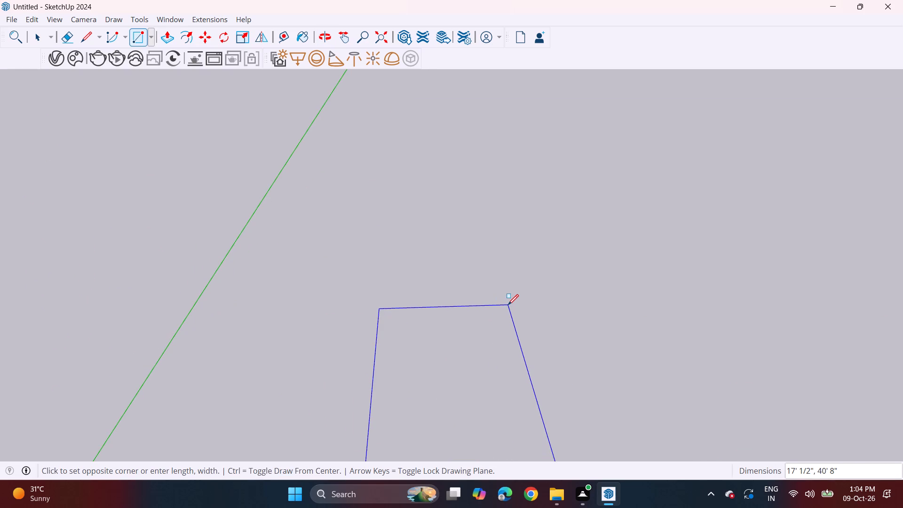
click(508, 305)
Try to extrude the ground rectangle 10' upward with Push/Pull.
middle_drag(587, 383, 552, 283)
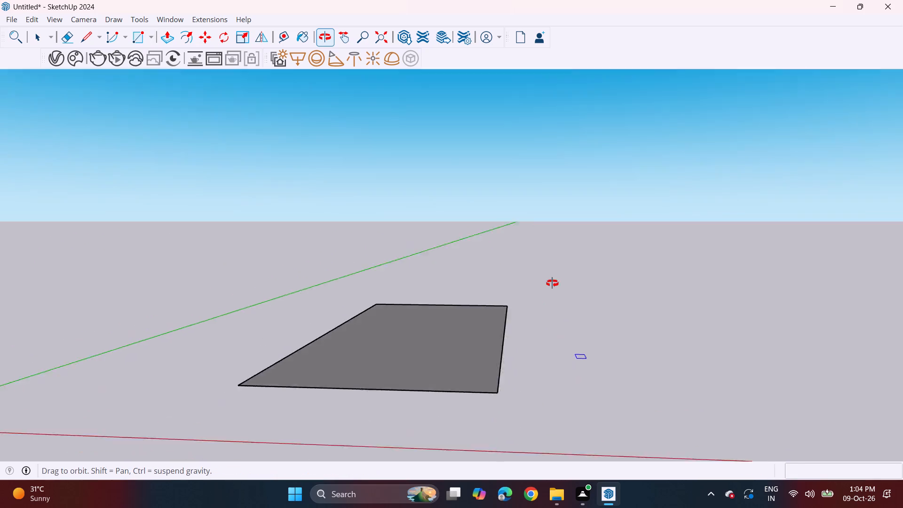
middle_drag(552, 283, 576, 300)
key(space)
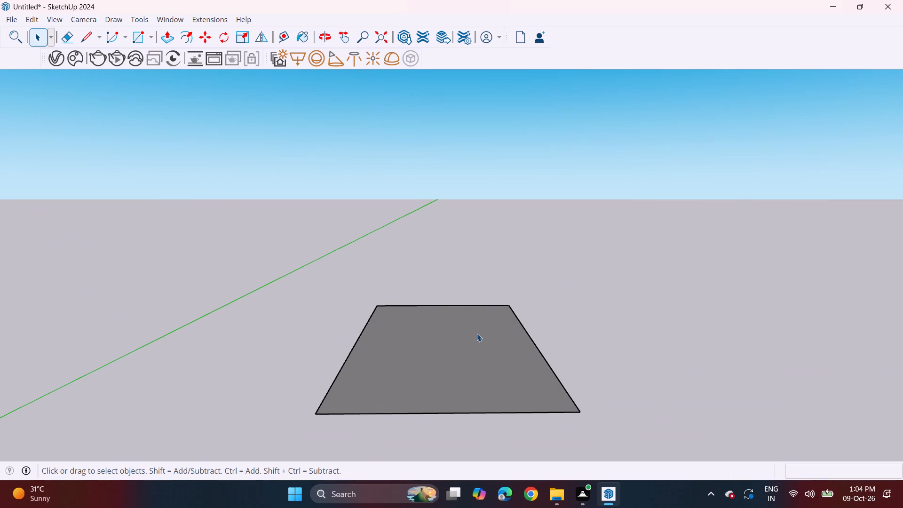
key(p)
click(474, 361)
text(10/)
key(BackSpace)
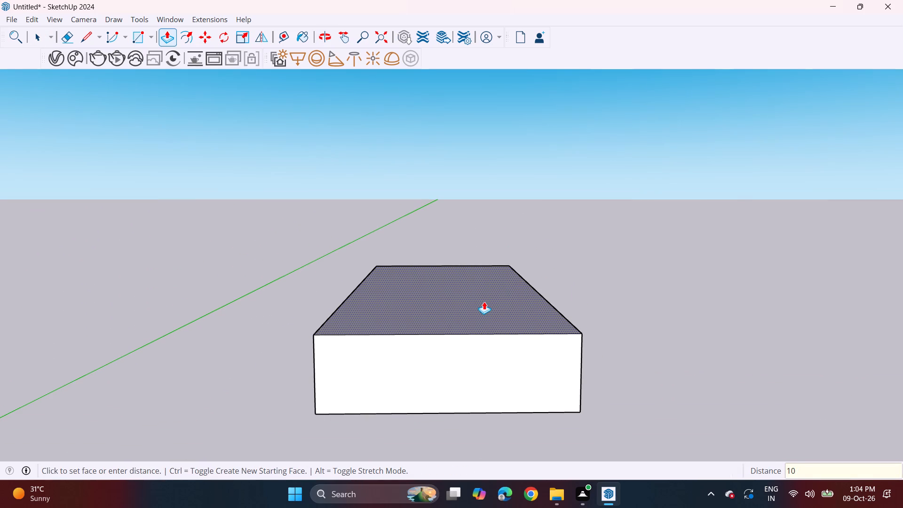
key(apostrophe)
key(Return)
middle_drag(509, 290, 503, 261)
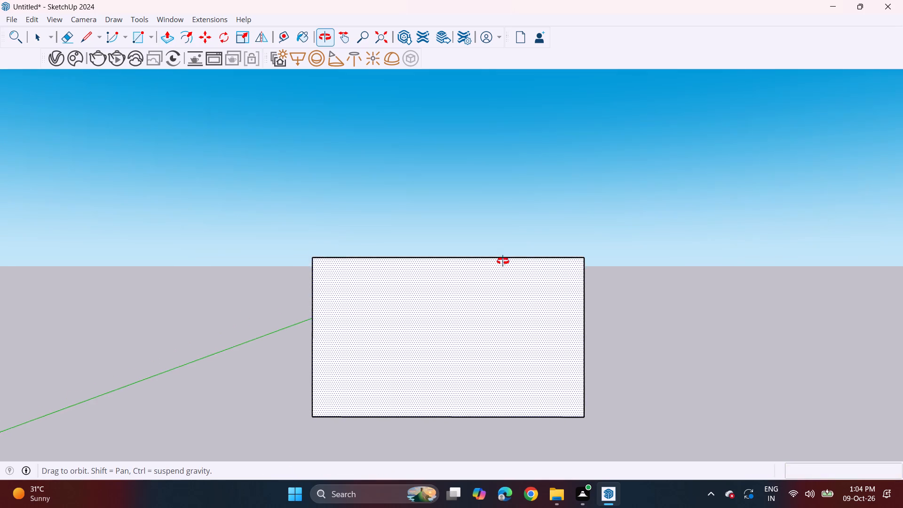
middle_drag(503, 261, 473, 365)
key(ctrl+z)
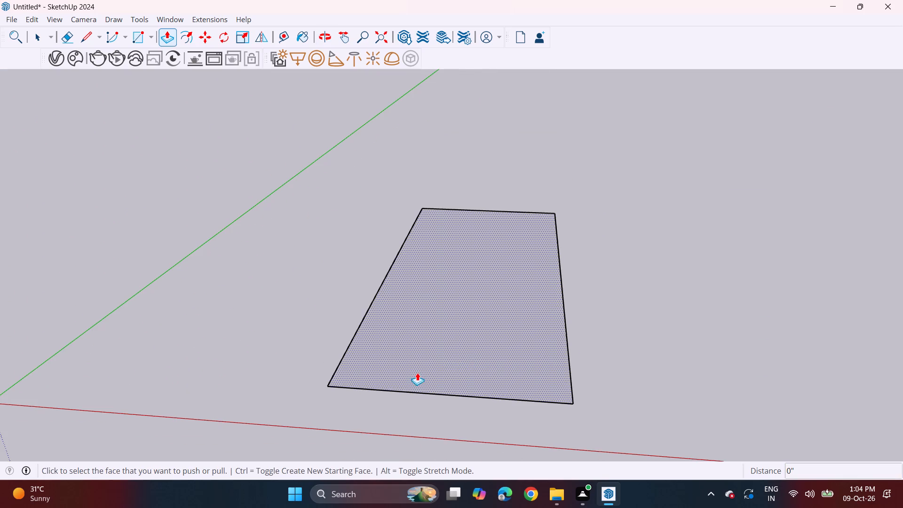
Offset the rectangle's outline inward to leave a narrow border around its edge.
middle_drag(417, 373, 458, 280)
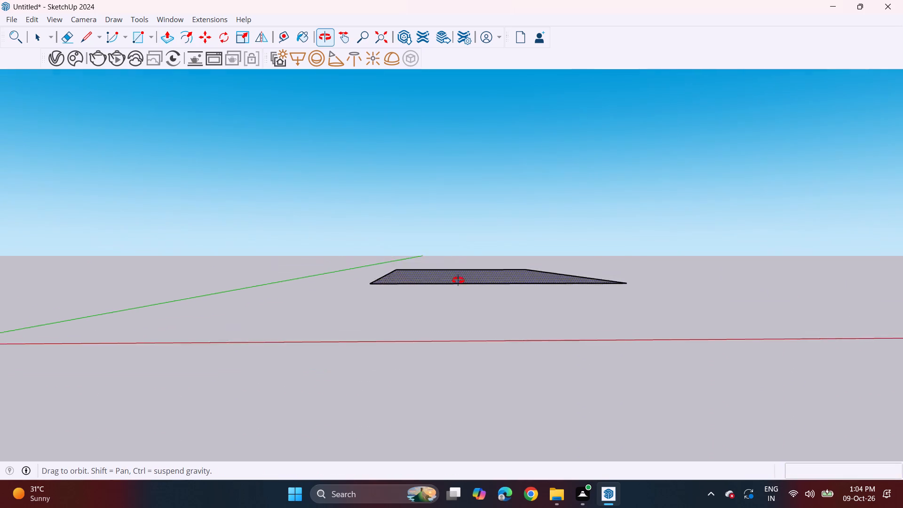
middle_drag(458, 280, 470, 280)
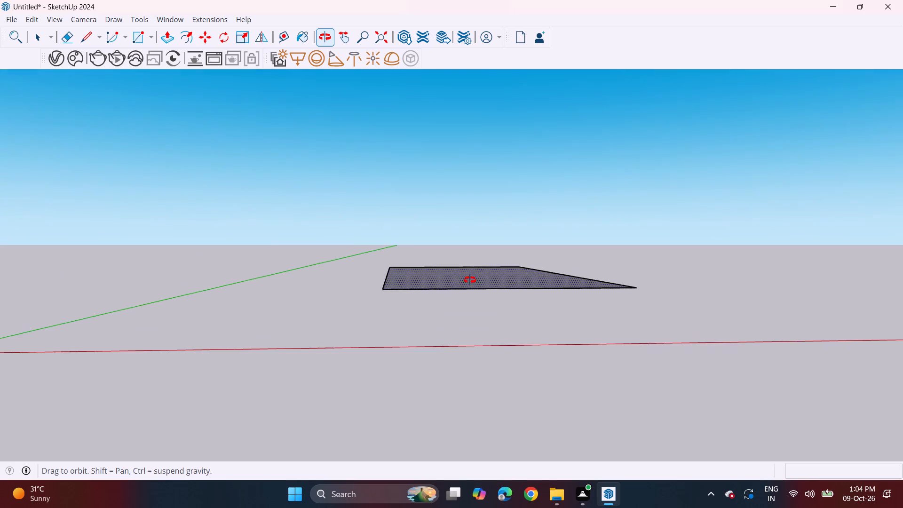
middle_drag(470, 280, 436, 354)
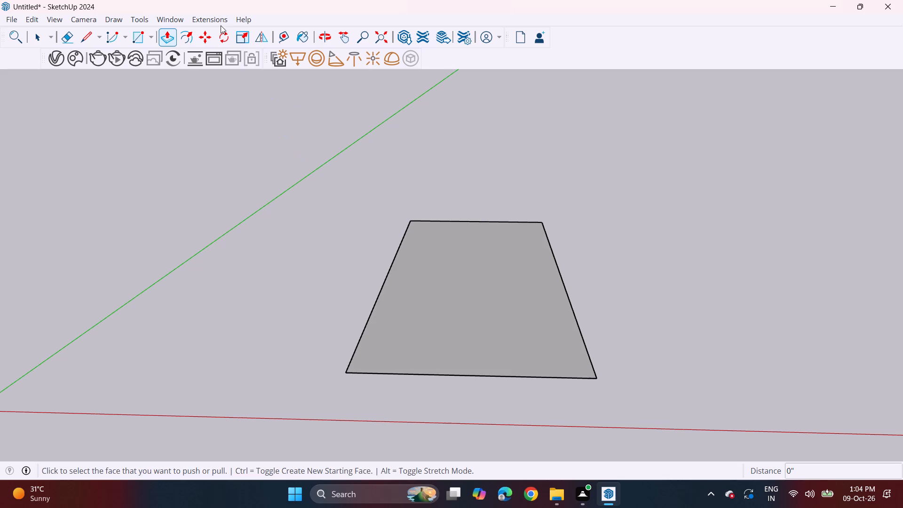
click(178, 32)
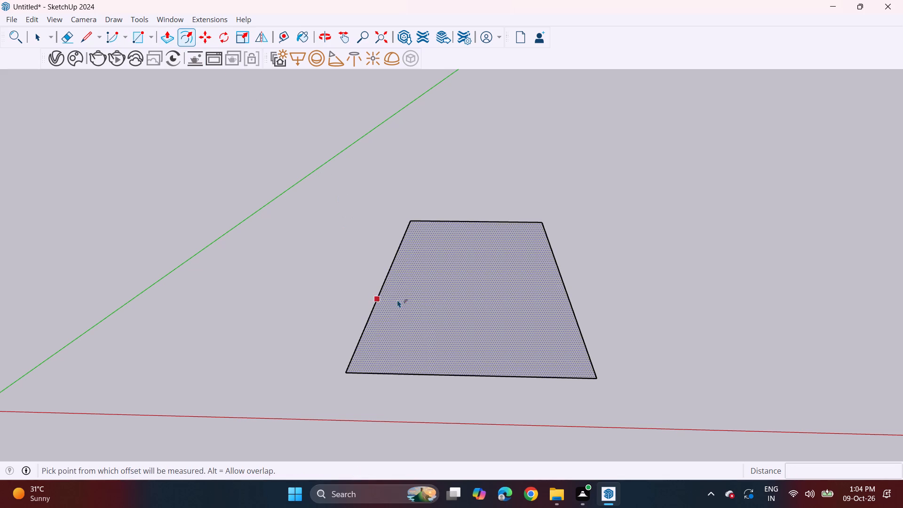
click(397, 300)
key(ctrl+z)
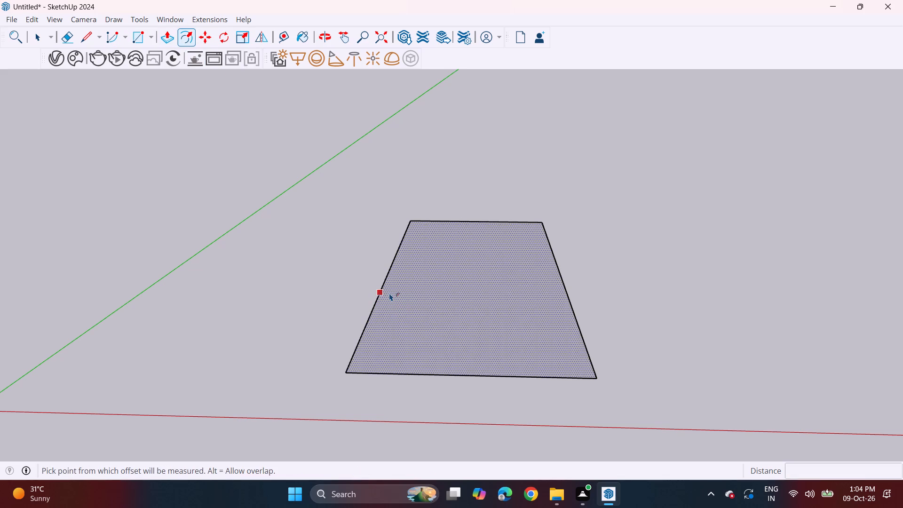
click(389, 293)
click(391, 303)
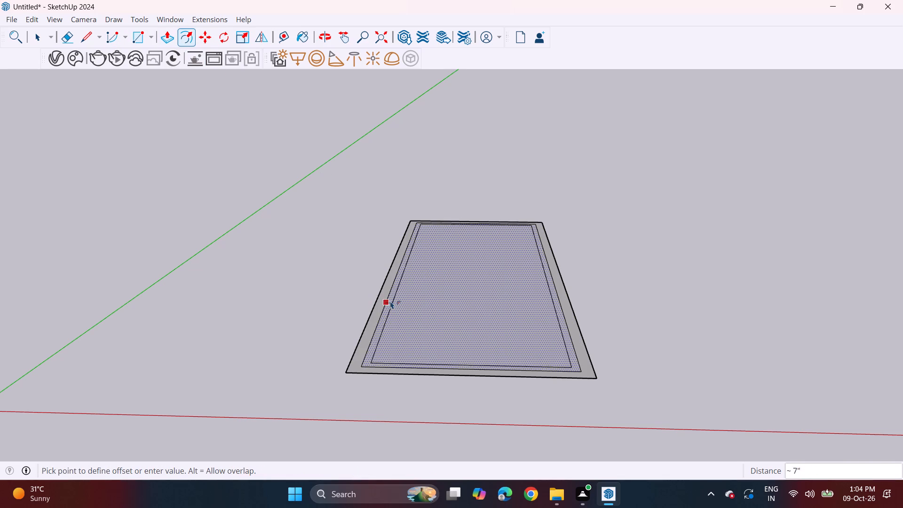
key(Escape)
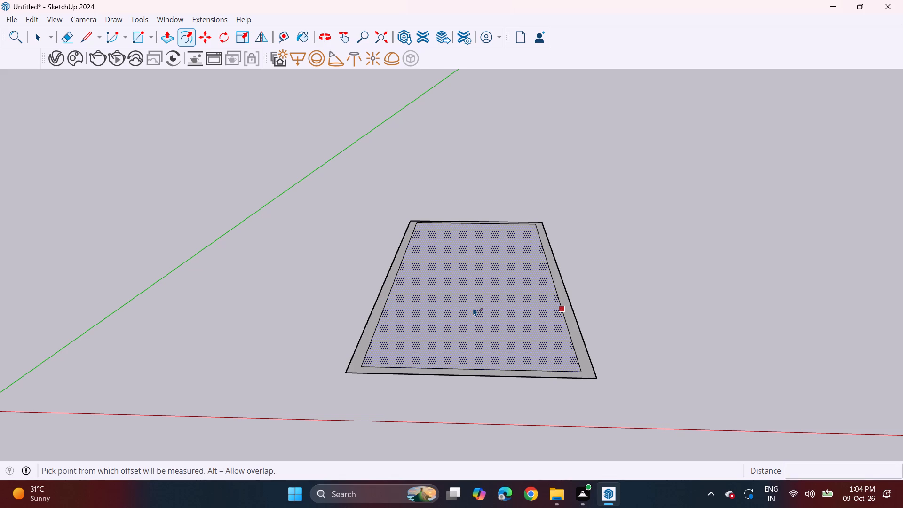
Draw two diagonal lines, about 10' 7" and 12' 9" long, from the outer long edge to the inner front edge across the near corner.
middle_drag(540, 348, 536, 323)
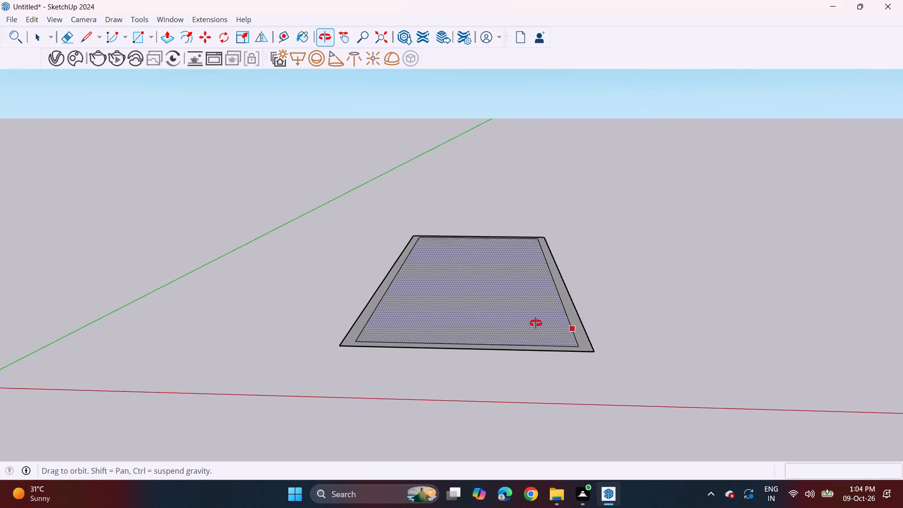
middle_drag(536, 323, 533, 317)
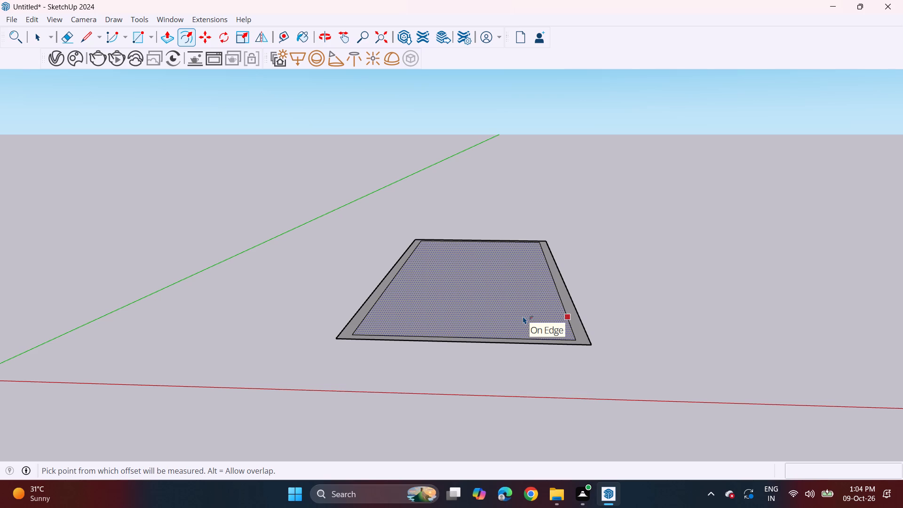
click(92, 33)
click(571, 301)
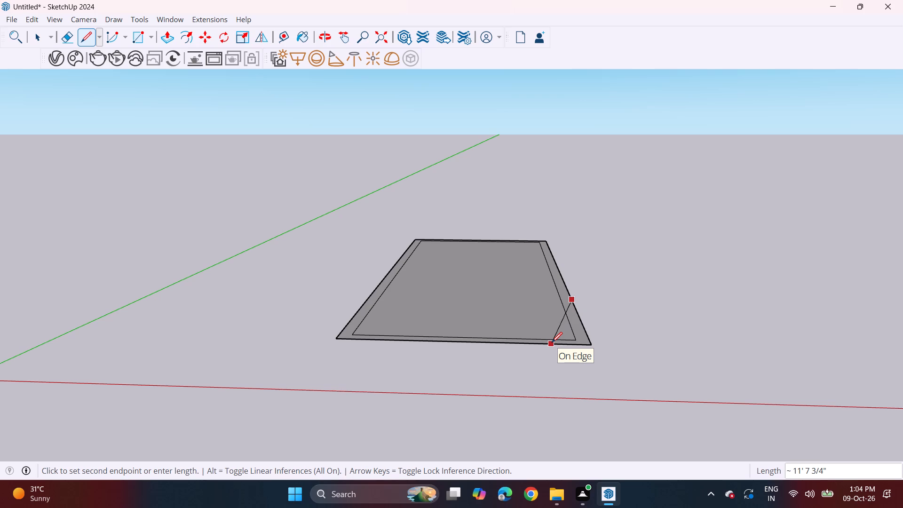
click(563, 341)
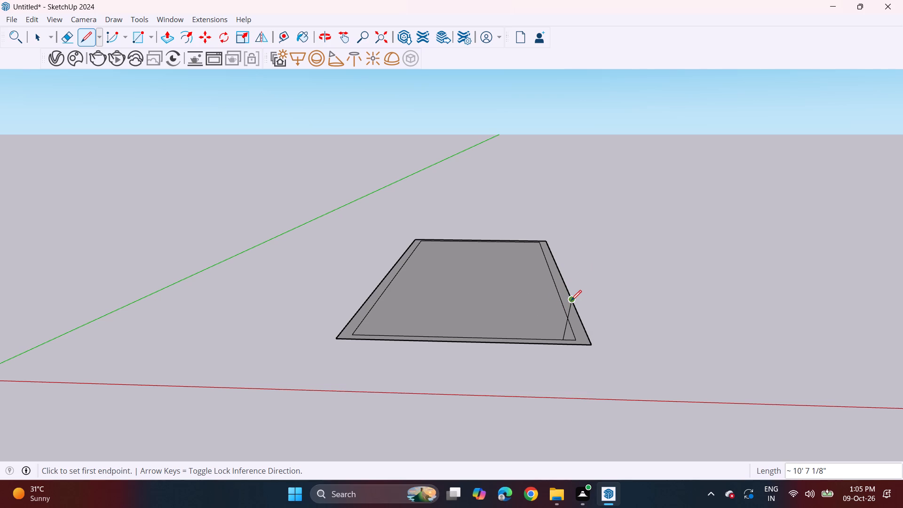
click(572, 298)
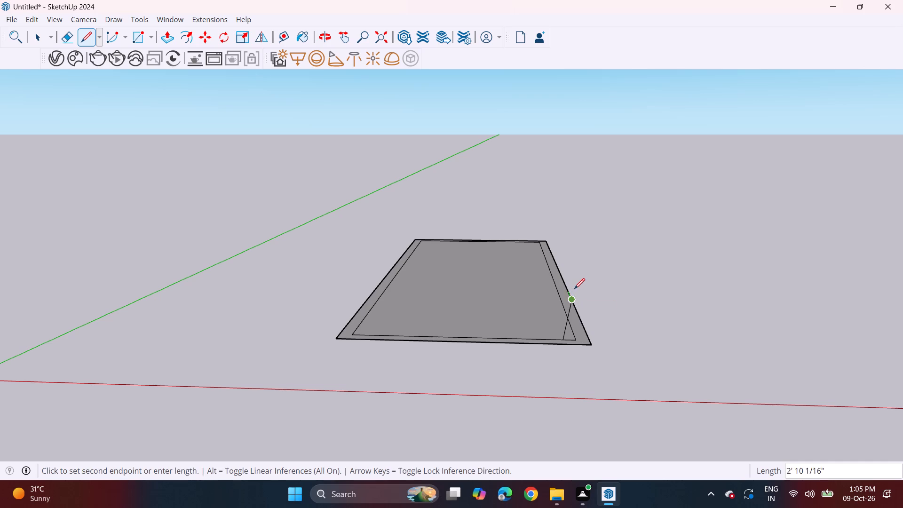
scroll(574, 289, up, 5)
click(567, 296)
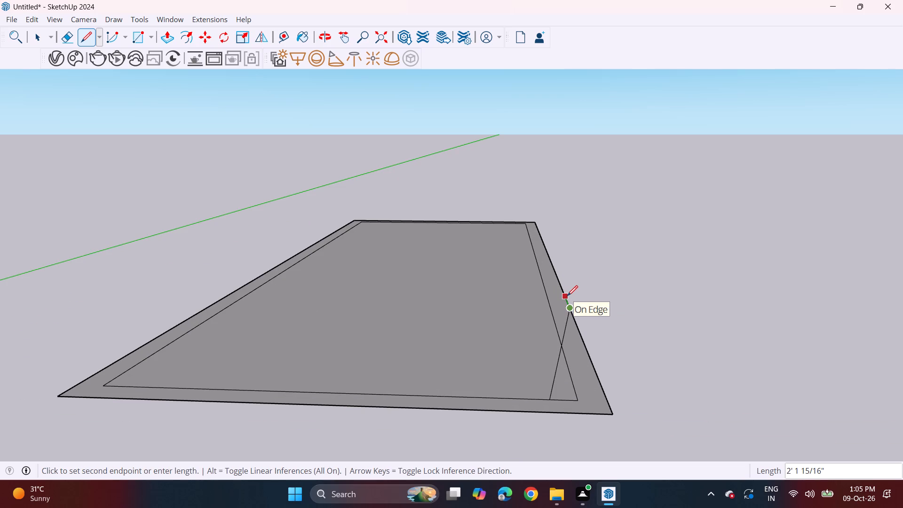
drag(536, 398, 541, 391)
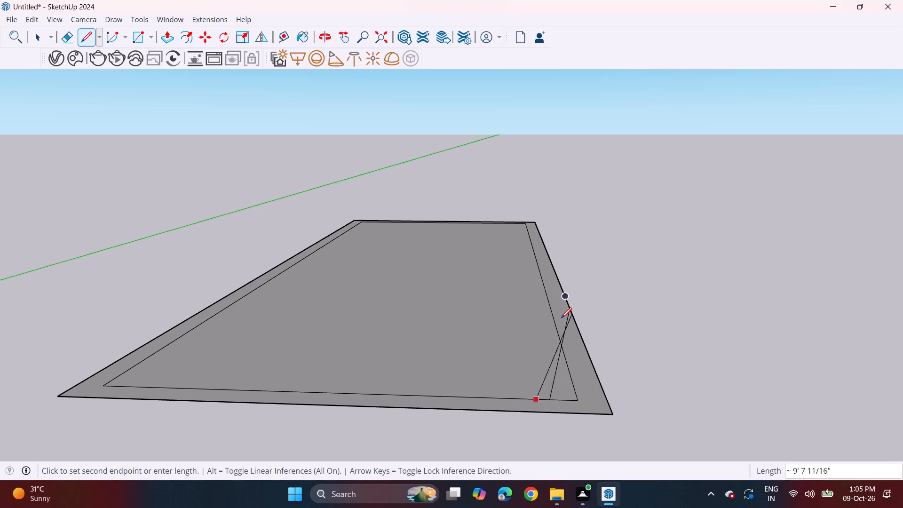
click(564, 300)
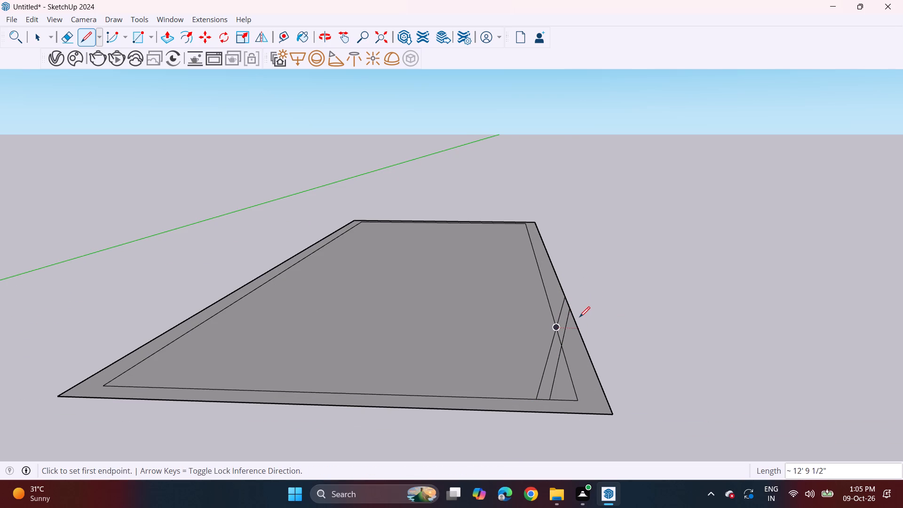
Draw an attached side rectangle about 3' 11" by 20' 6" on the outer long edge, closing at the main outline's far corner.
scroll(579, 317, down, 5)
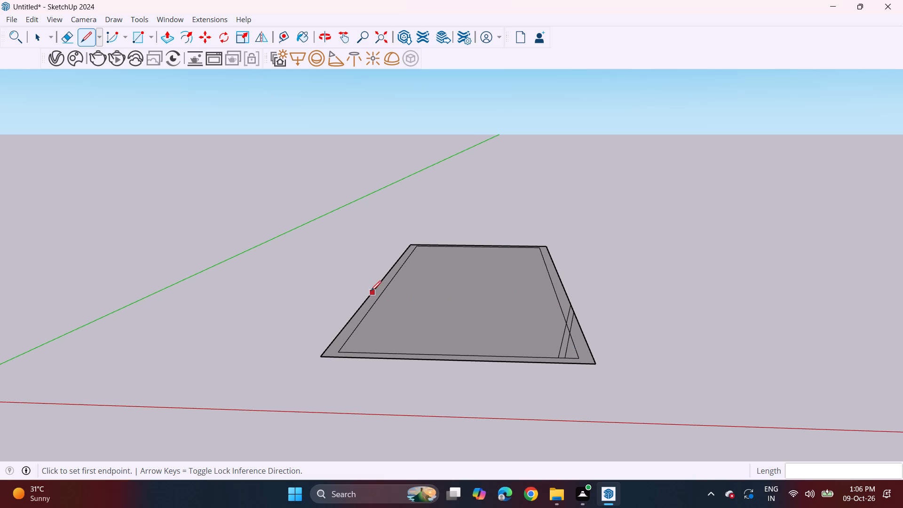
middle_drag(555, 296, 549, 321)
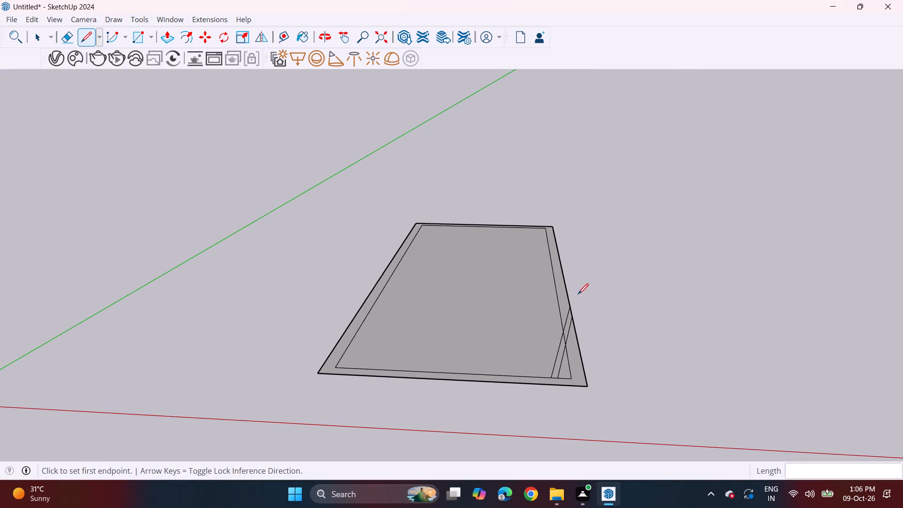
click(569, 282)
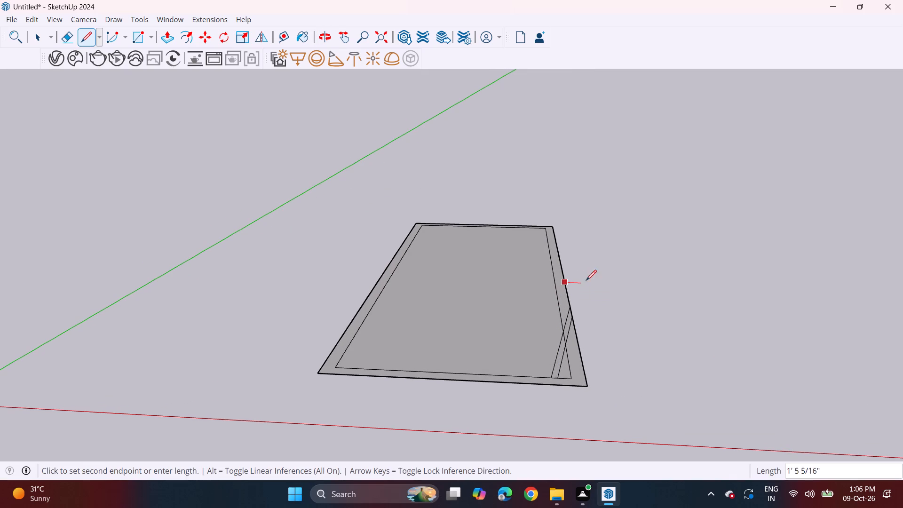
click(609, 278)
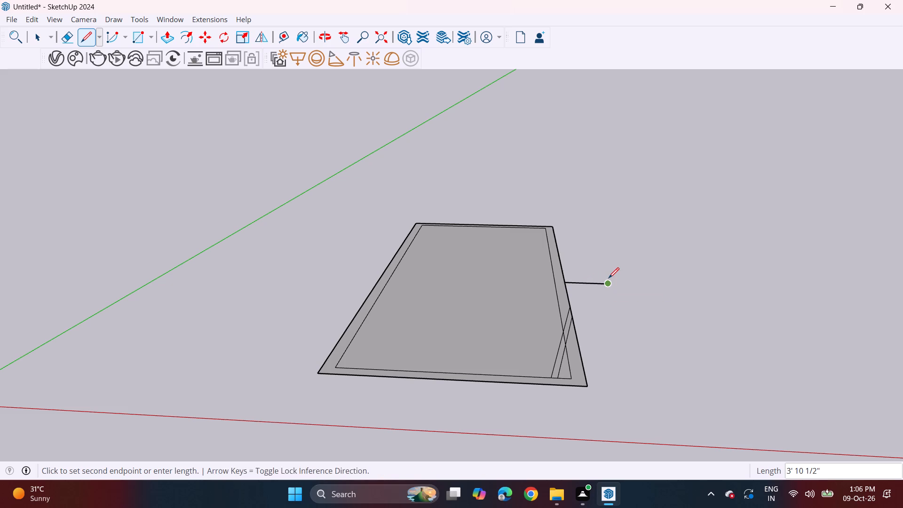
click(588, 227)
click(552, 227)
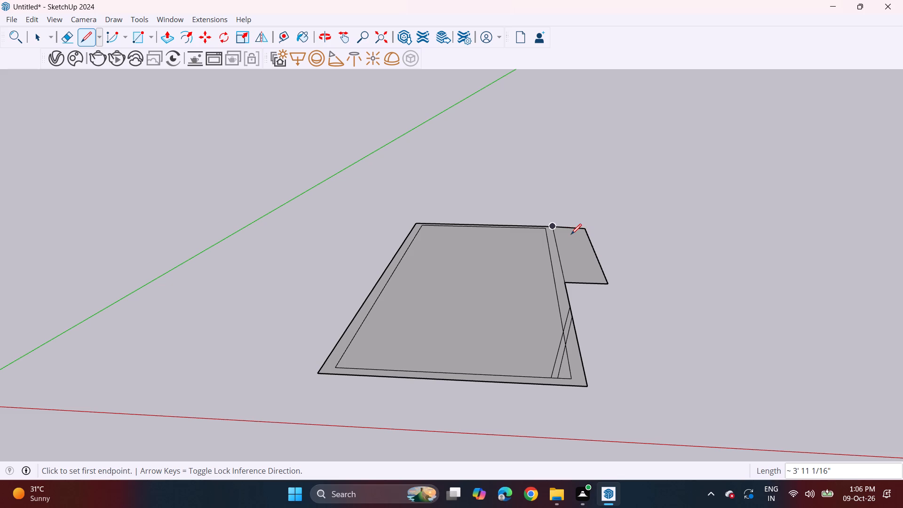
Offset the side rectangle's outline inward by about 5" to form a narrow border strip.
middle_drag(561, 247, 549, 251)
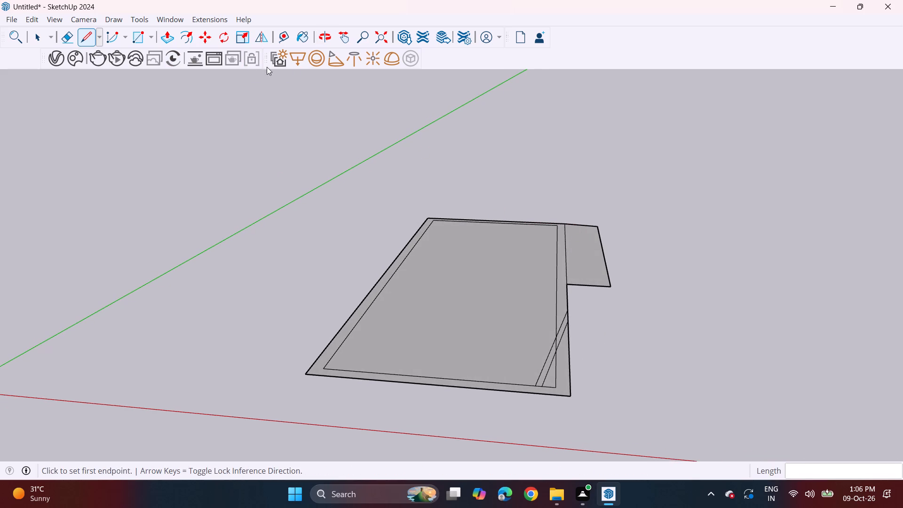
click(185, 34)
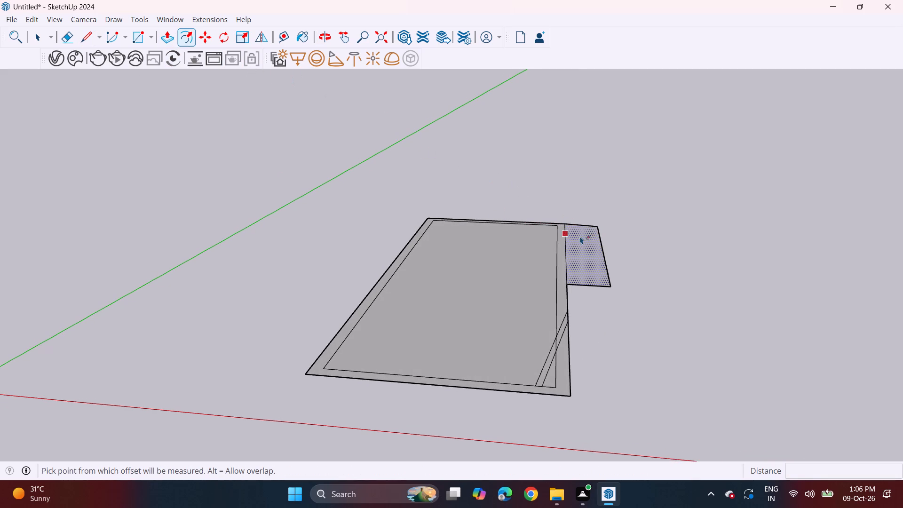
click(573, 235)
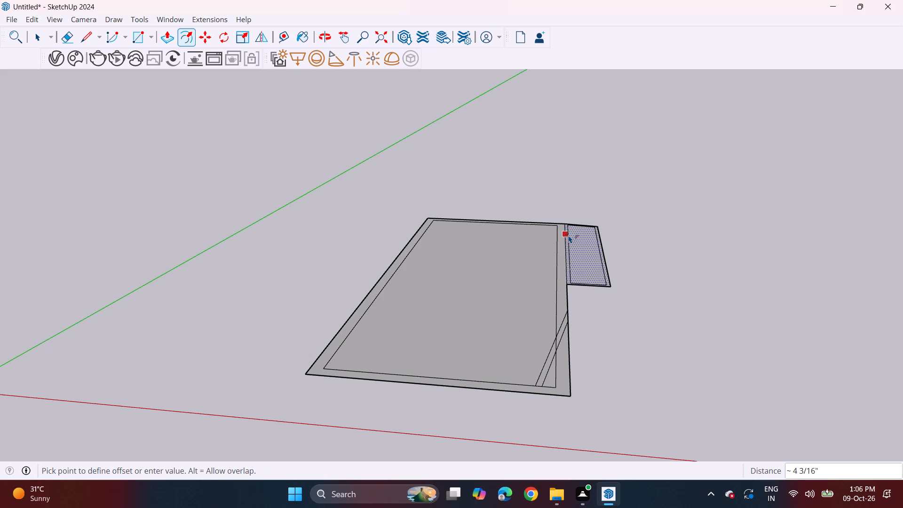
click(569, 237)
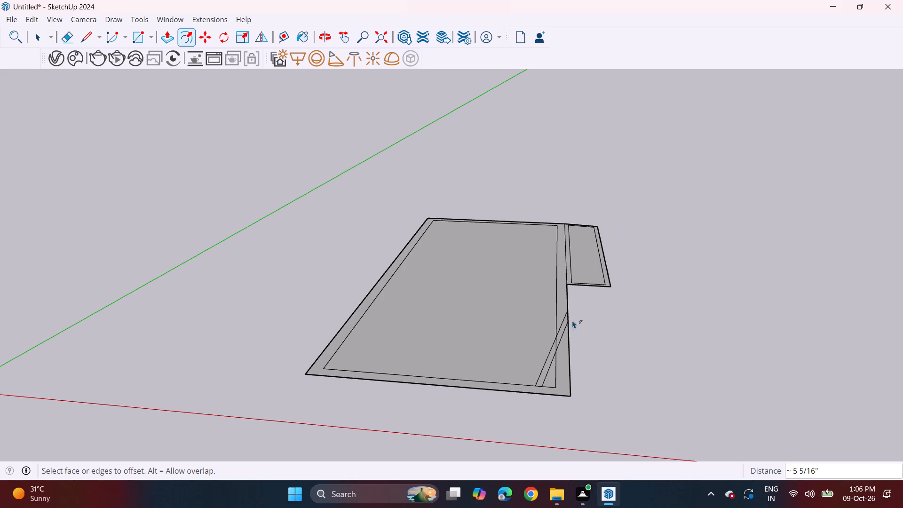
Delete the two diagonal line segments that cross the inner face at the near corner of the main outline.
middle_drag(561, 319, 563, 251)
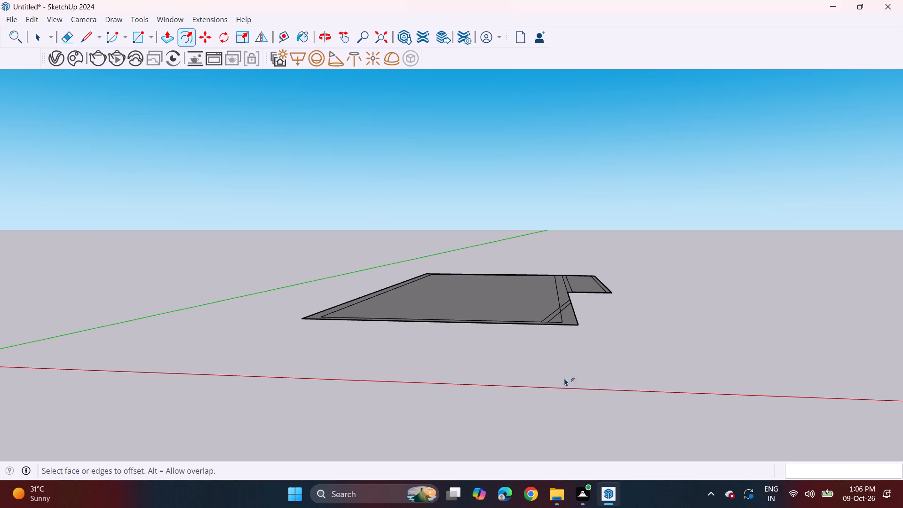
key(space)
click(556, 311)
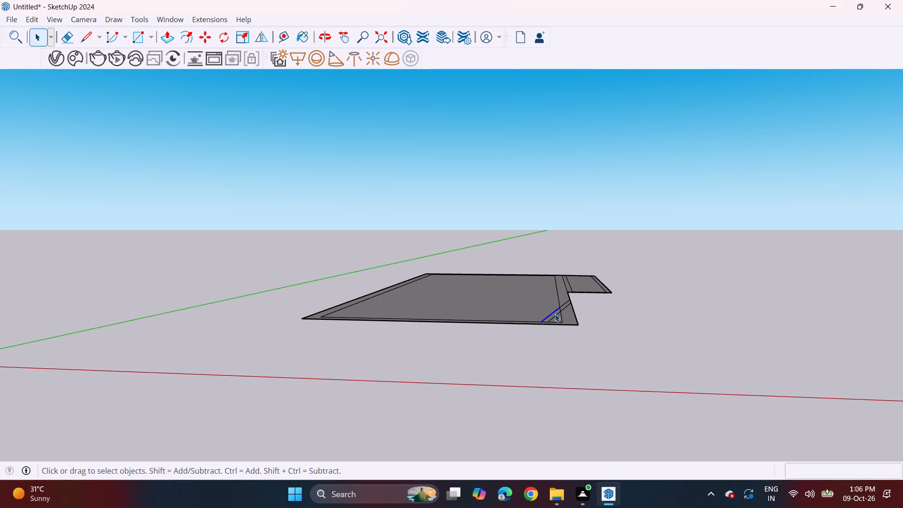
key(Delete)
click(552, 318)
key(Delete)
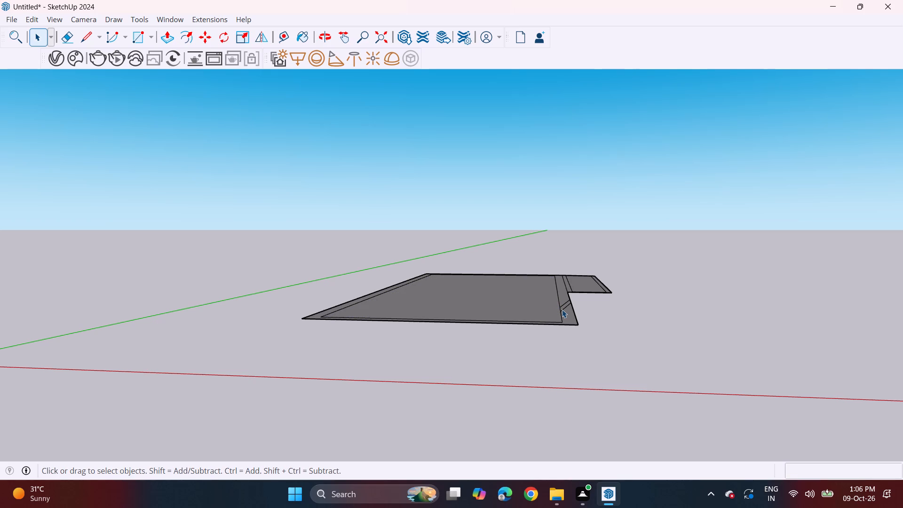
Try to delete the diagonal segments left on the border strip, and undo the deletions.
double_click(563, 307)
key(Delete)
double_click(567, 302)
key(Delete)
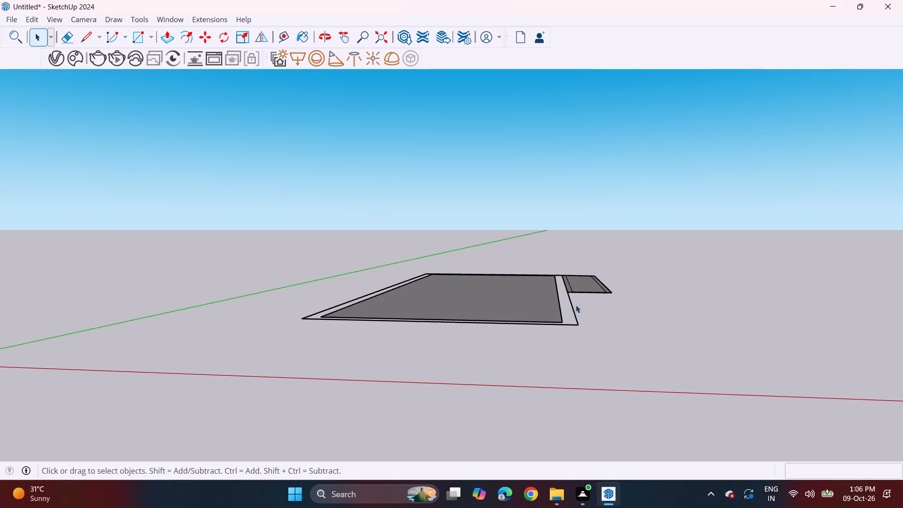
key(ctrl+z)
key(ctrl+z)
Delete only the two short diagonal segments left on the border strip, keeping the strip's face.
double_click(565, 308)
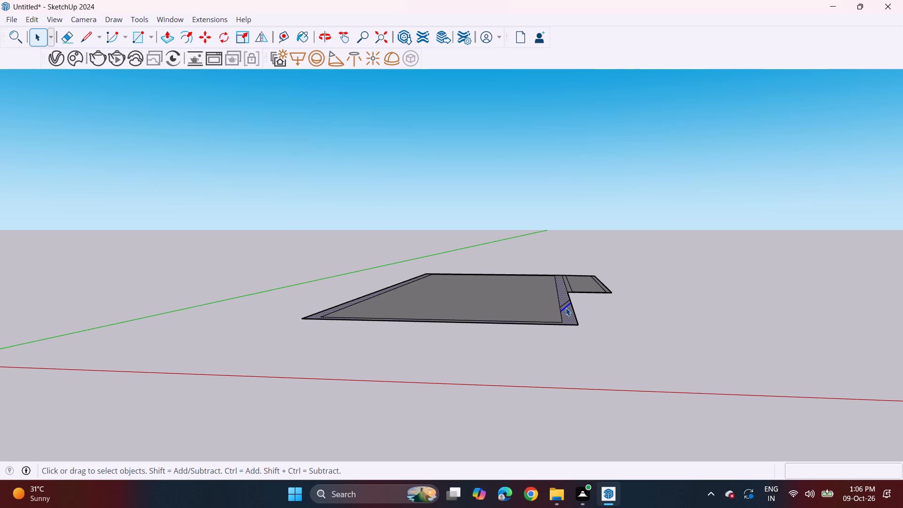
click(567, 310)
click(567, 308)
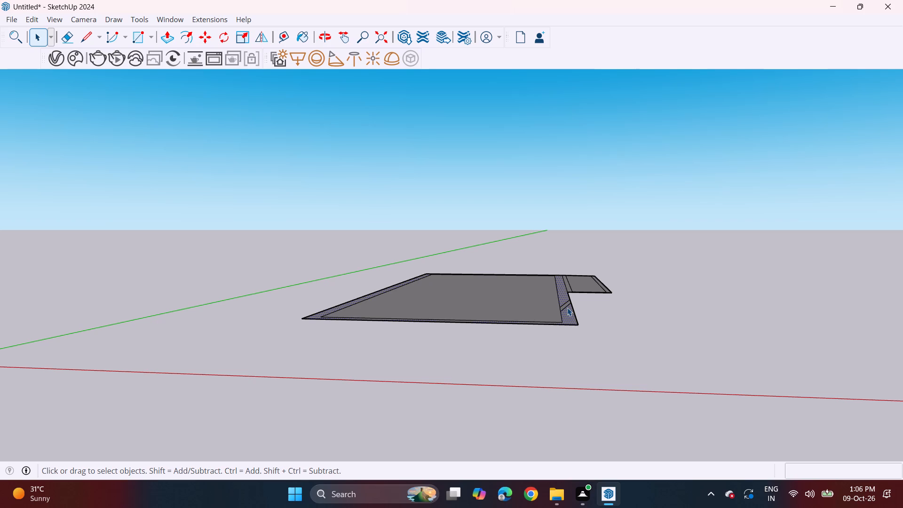
key(Delete)
click(565, 303)
key(Delete)
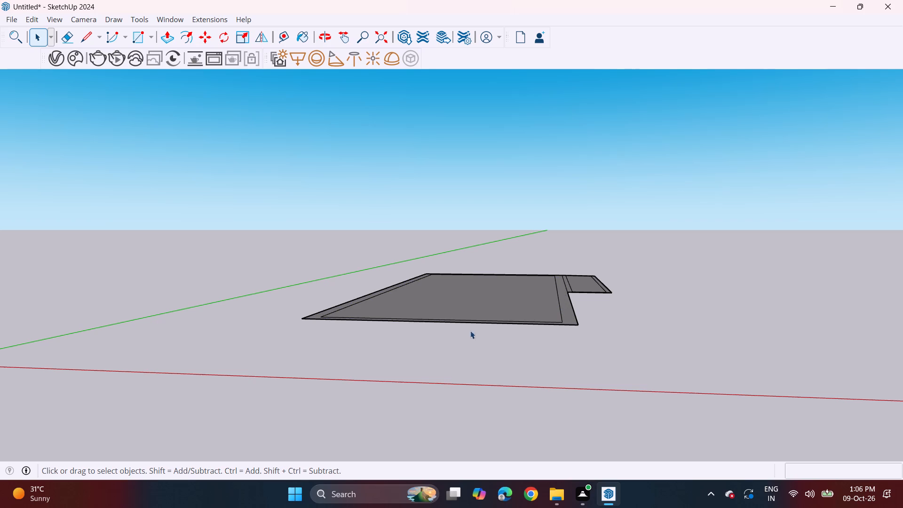
Extrude the main outline's border strip 10' upward with Push/Pull to form the ground floor walls.
middle_drag(531, 272, 543, 297)
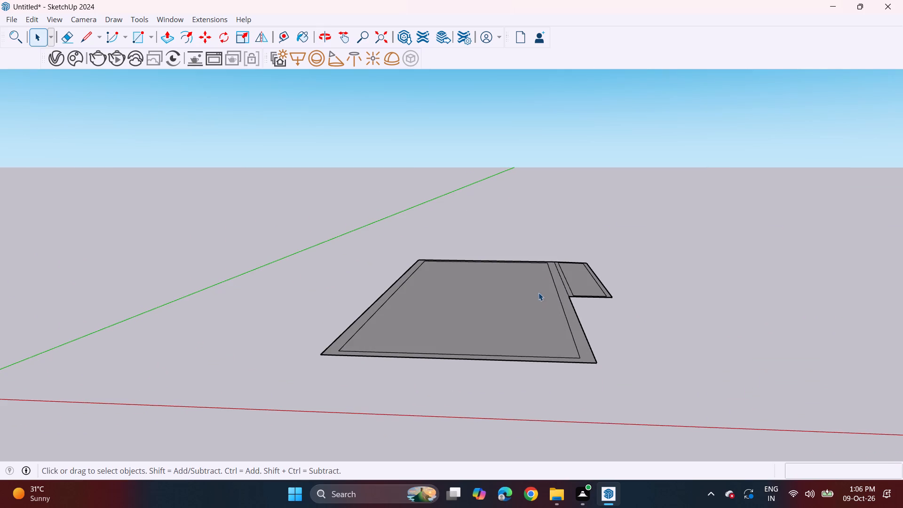
scroll(519, 286, down, 1)
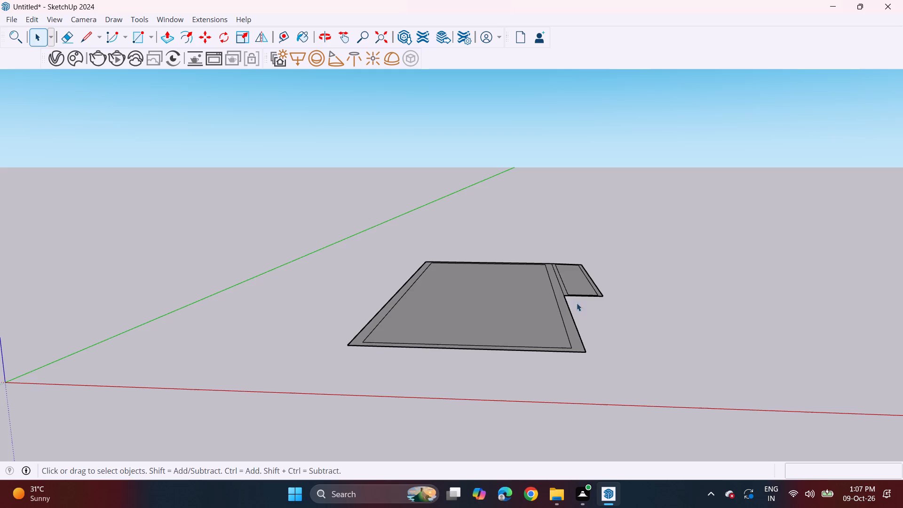
middle_click(577, 303)
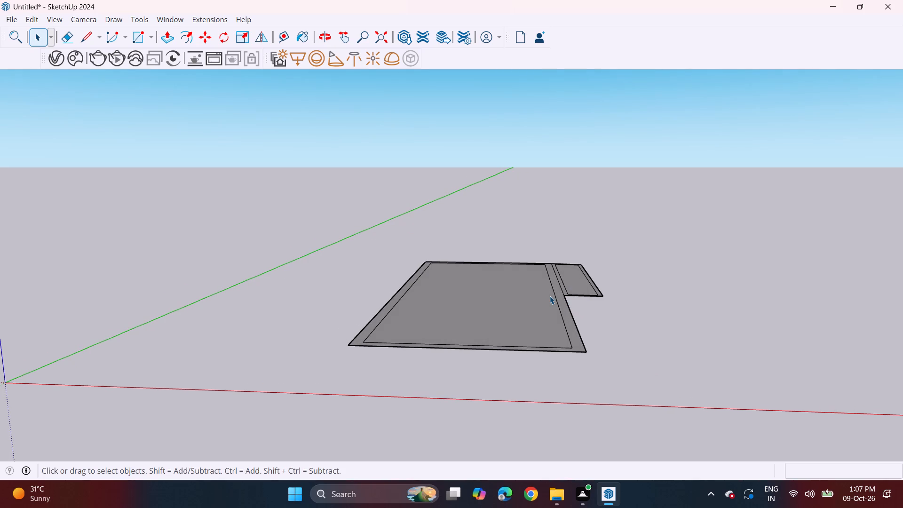
key(p)
click(572, 336)
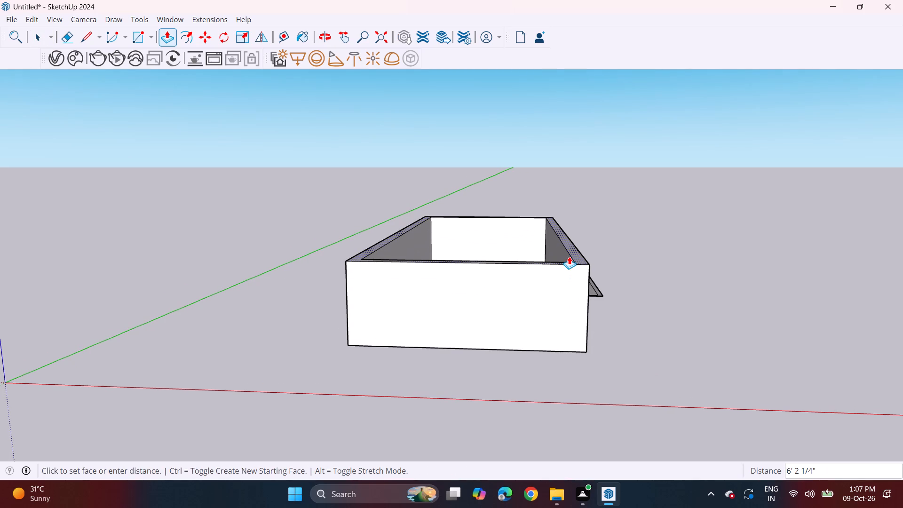
text(10')
key(Return)
Extrude the side extension's border strip upward by the same 10' to match the main walls.
middle_drag(536, 302, 480, 319)
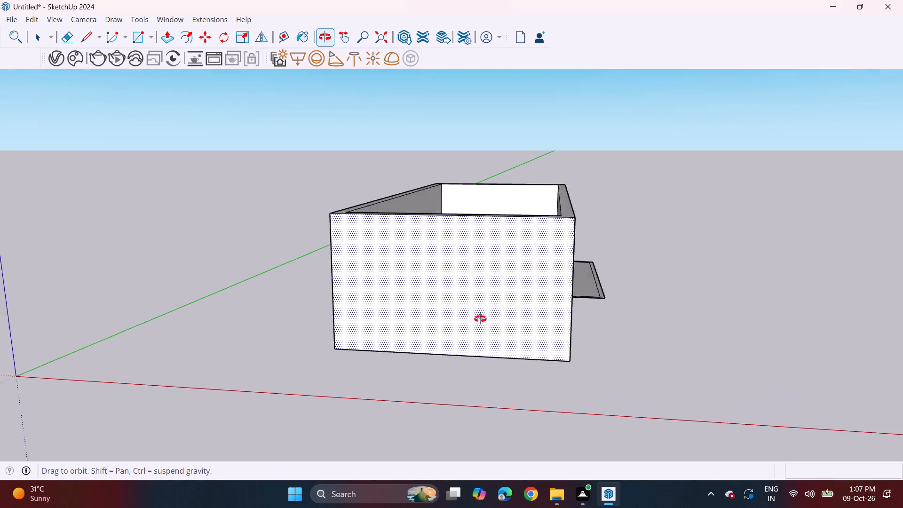
middle_drag(480, 319, 446, 325)
triple_click(574, 300)
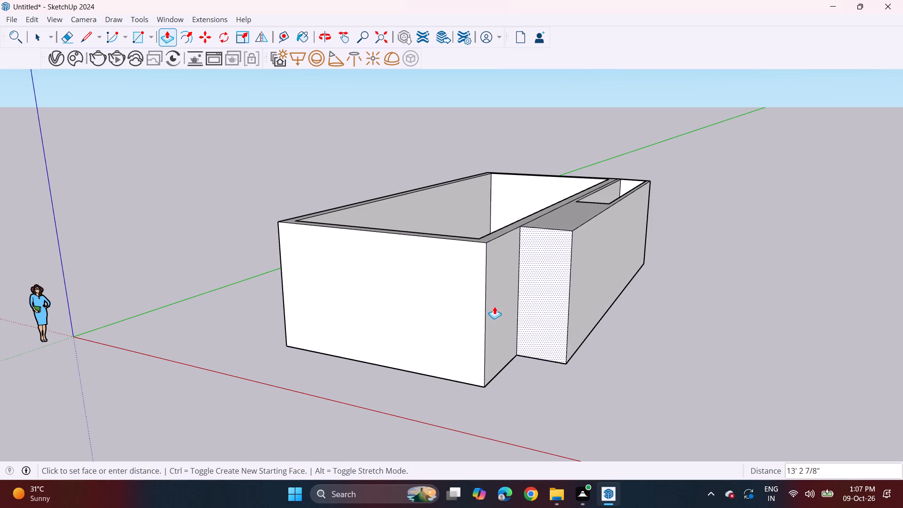
key(Escape)
Raise the top of the side extension's walls by 6" with Push/Pull.
middle_drag(518, 310, 592, 257)
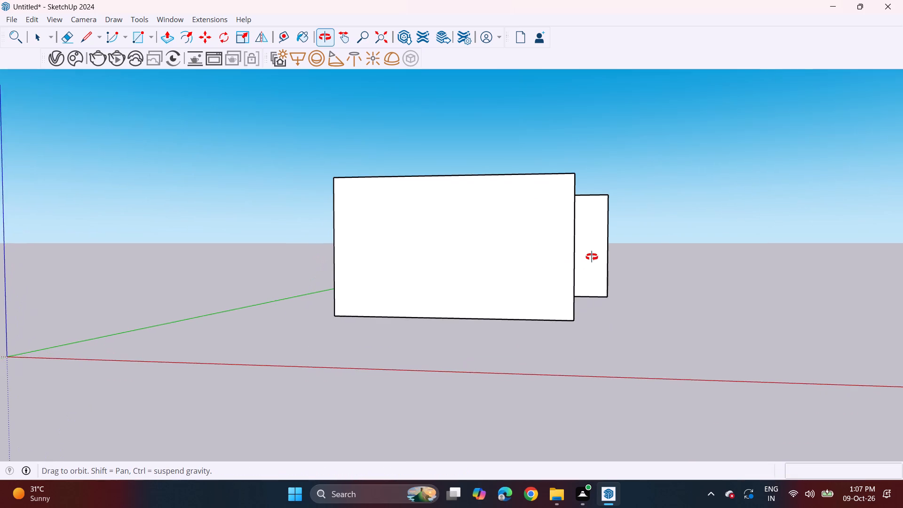
middle_drag(592, 257, 596, 255)
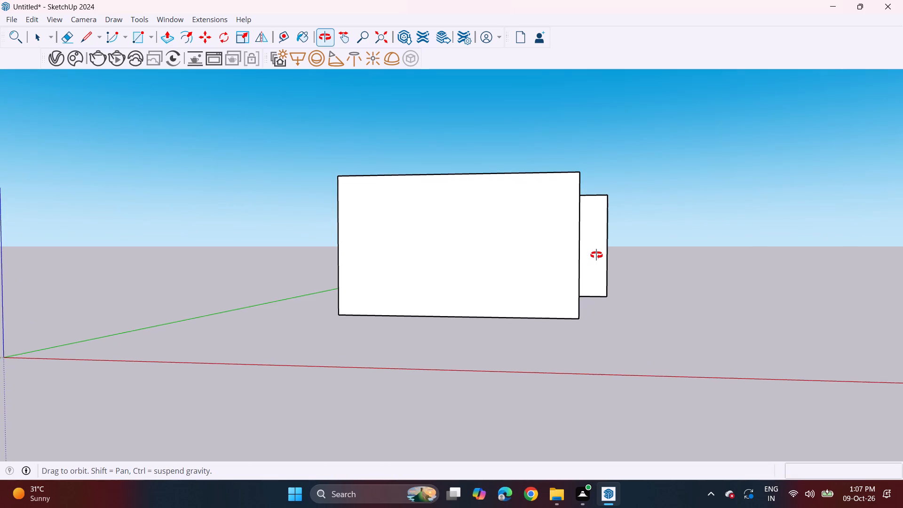
middle_drag(596, 255, 597, 256)
middle_drag(581, 196, 499, 307)
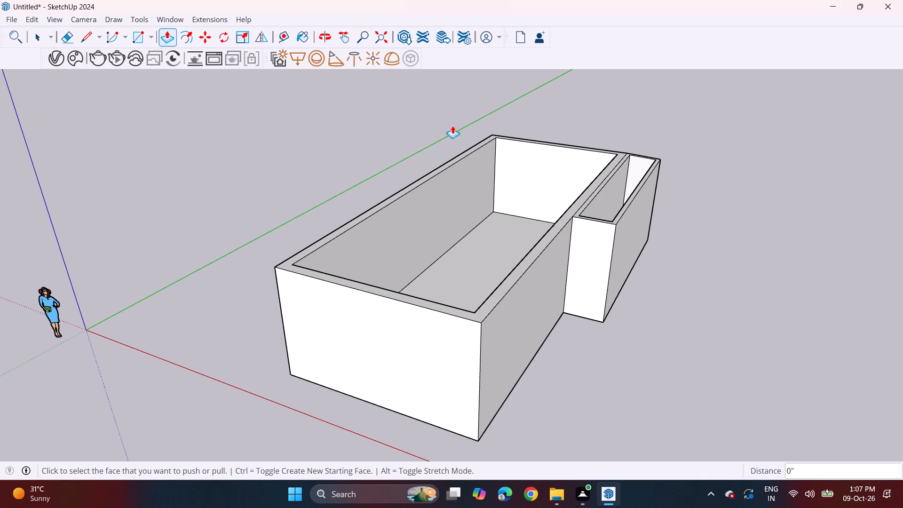
click(574, 216)
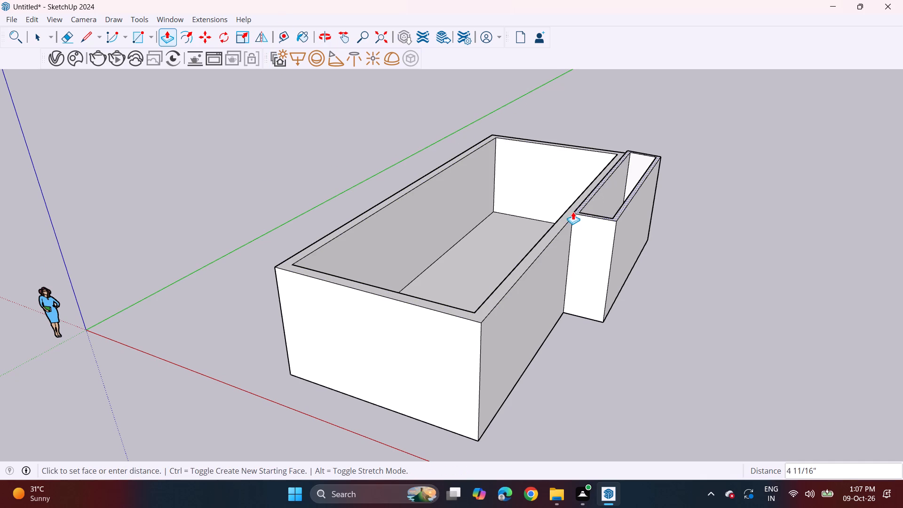
key(6)
key(Return)
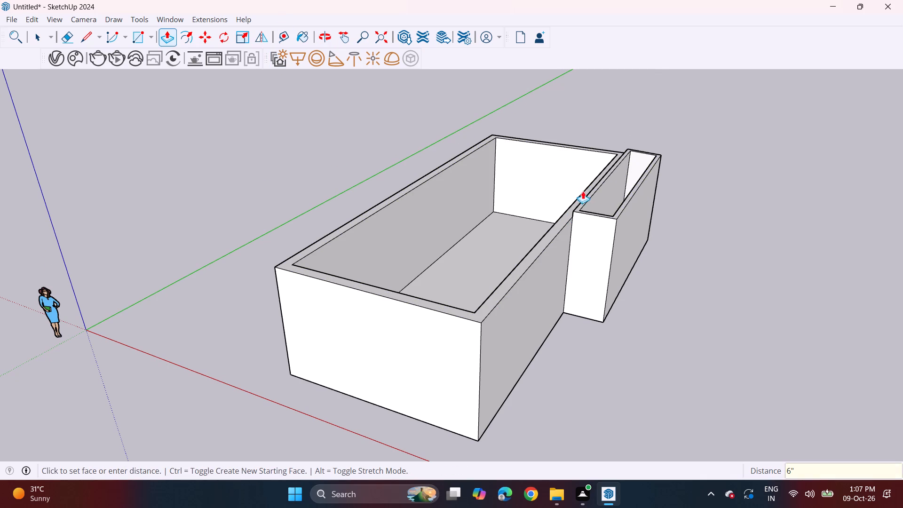
Extrude the side extension's wall top another 10' upward for the next storey.
middle_drag(569, 199, 757, 178)
scroll(547, 175, up, 3)
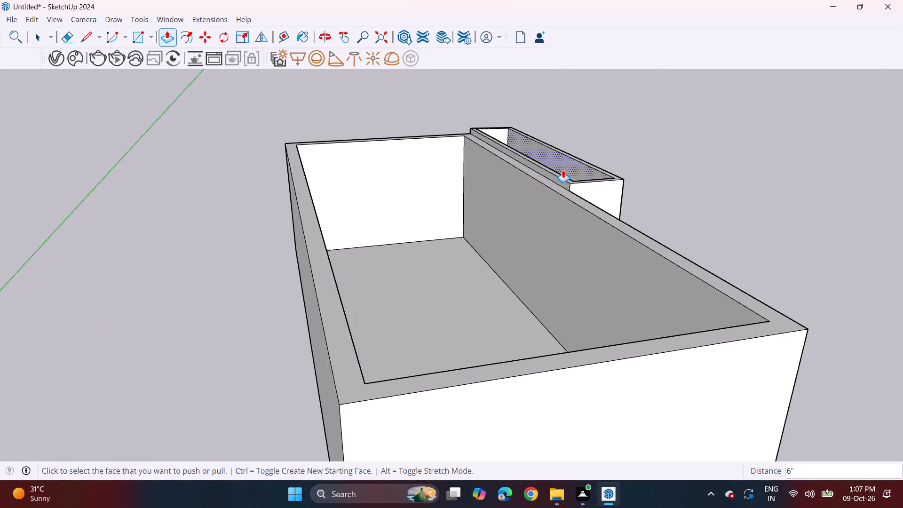
scroll(563, 170, up, 3)
click(562, 176)
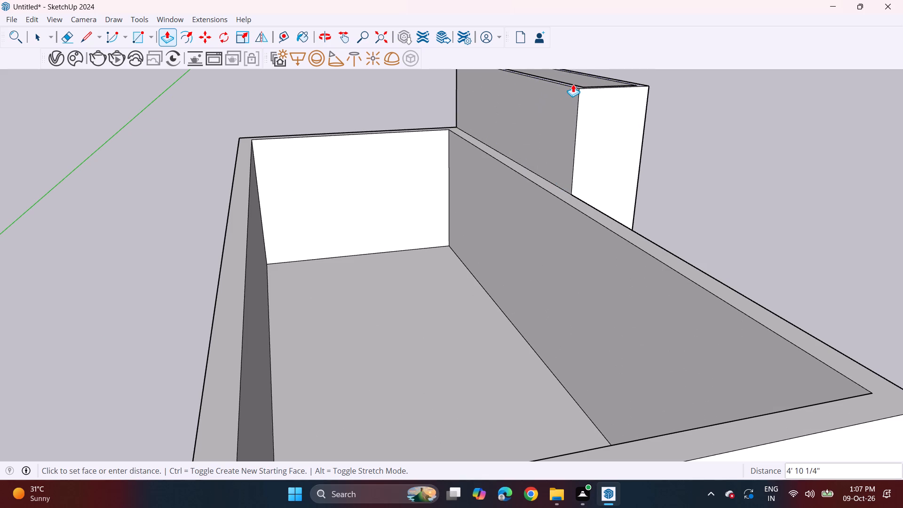
text(10')
key(Return)
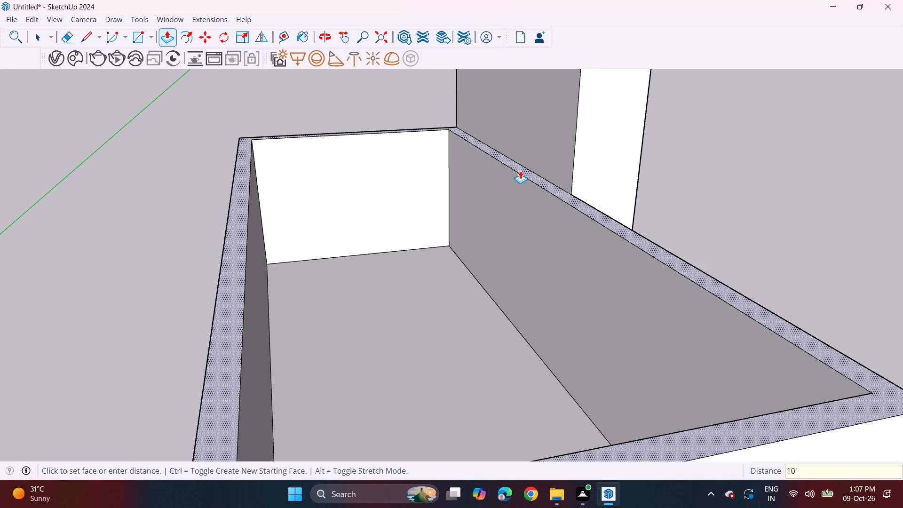
Raise the side extension's wall top by a further 6" with Push/Pull.
scroll(533, 172, down, 4)
middle_drag(579, 167, 488, 182)
scroll(503, 122, down, 1)
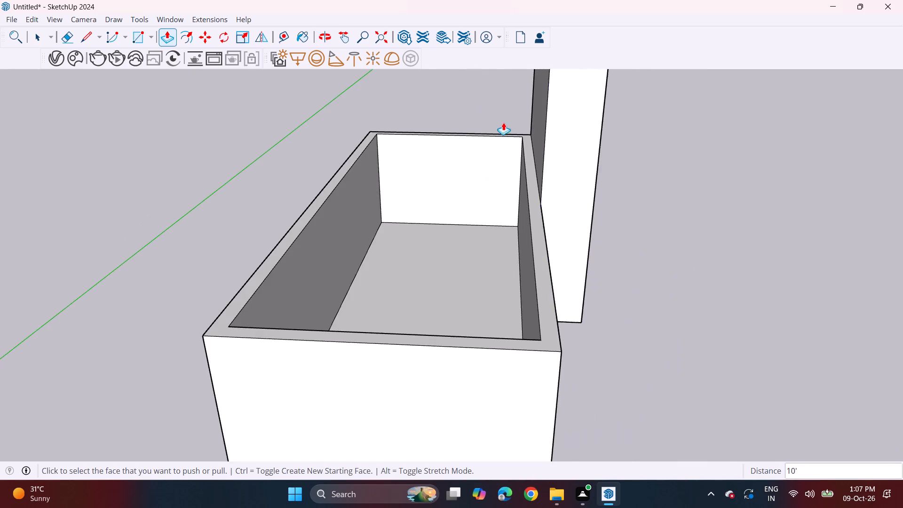
scroll(503, 122, down, 2)
middle_drag(498, 176, 498, 125)
shift+middle_drag(505, 137, 479, 247)
middle_drag(468, 243, 439, 334)
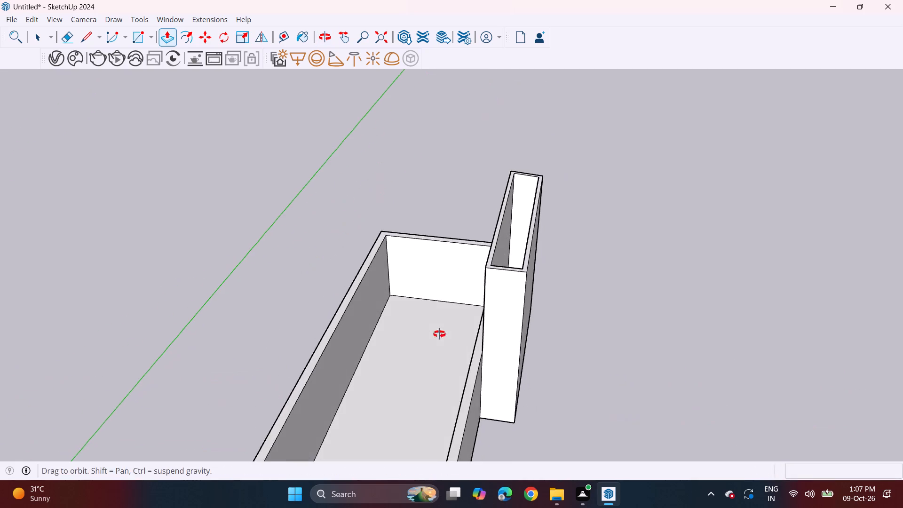
middle_drag(439, 334, 438, 334)
click(486, 266)
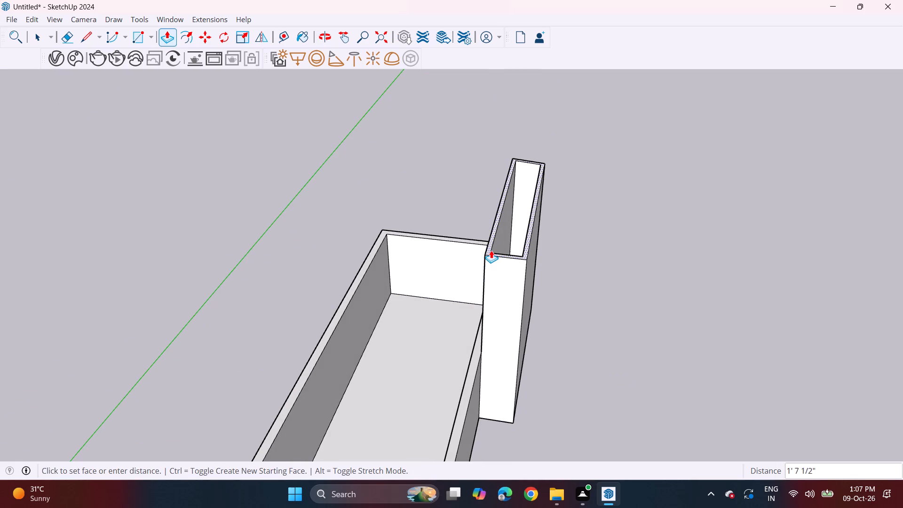
key(6)
key(Return)
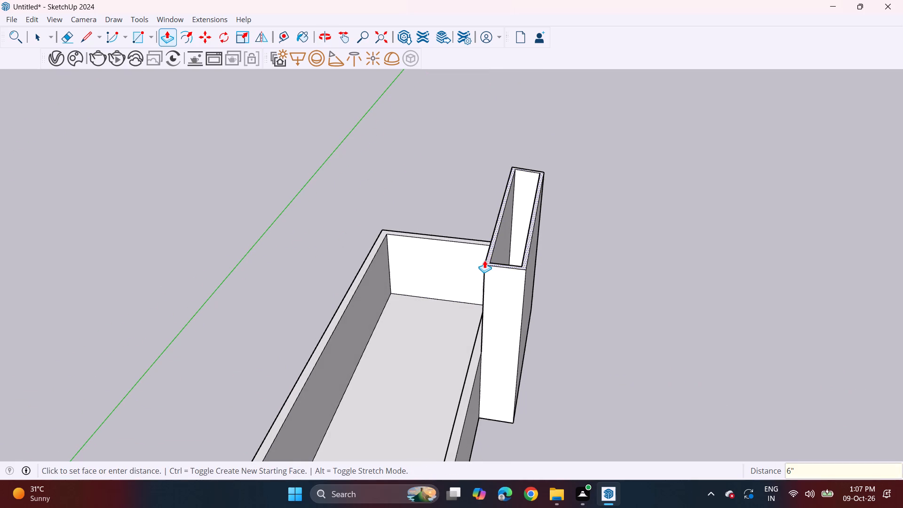
Extrude the side extension's wall top another 10' upward to form a tall tower.
click(488, 258)
text(10')
key(Return)
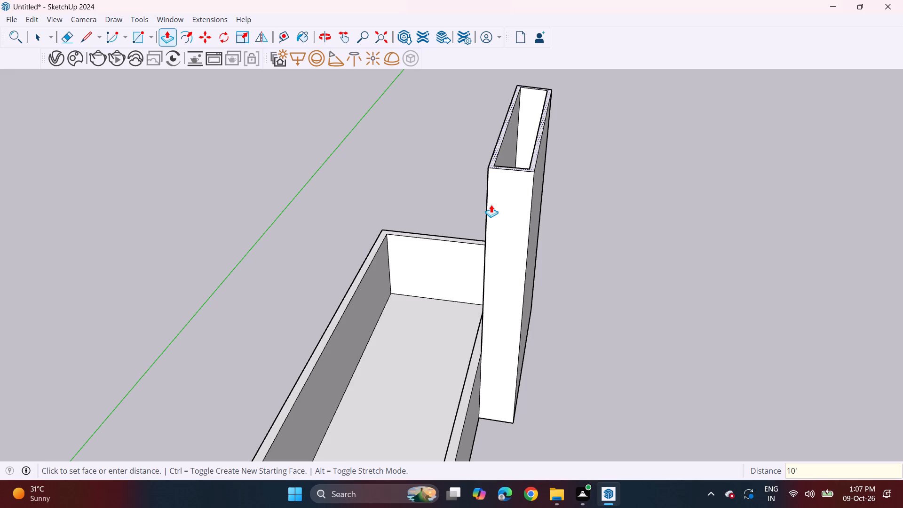
Draw an upright rotated rectangle, about 17' wide and 6" high, along the top outer edge of the main walls' far end.
middle_drag(419, 310, 453, 167)
scroll(449, 167, down, 3)
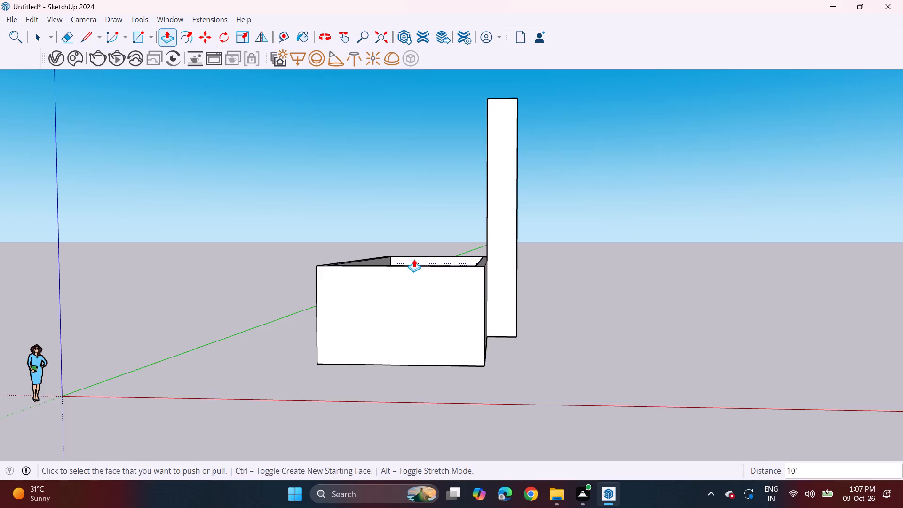
middle_drag(418, 262, 437, 341)
middle_drag(284, 254, 750, 244)
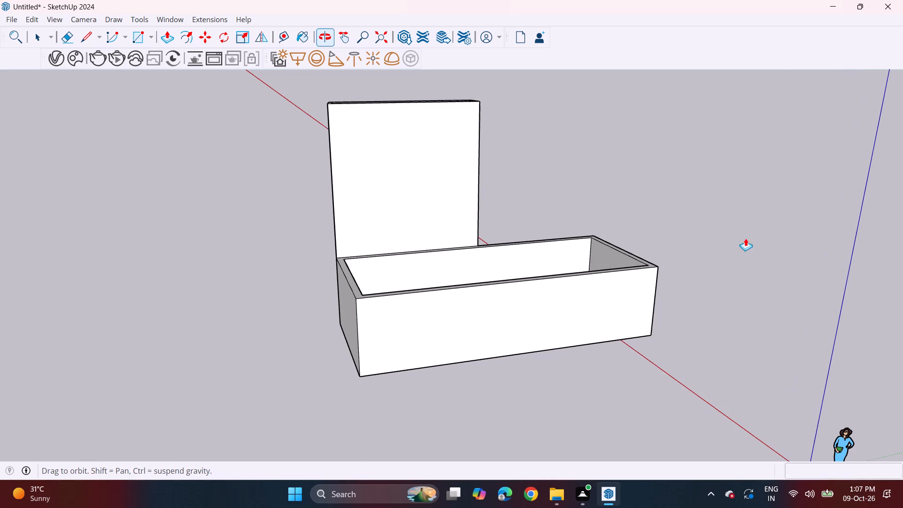
click(150, 37)
click(152, 68)
middle_drag(323, 268, 136, 245)
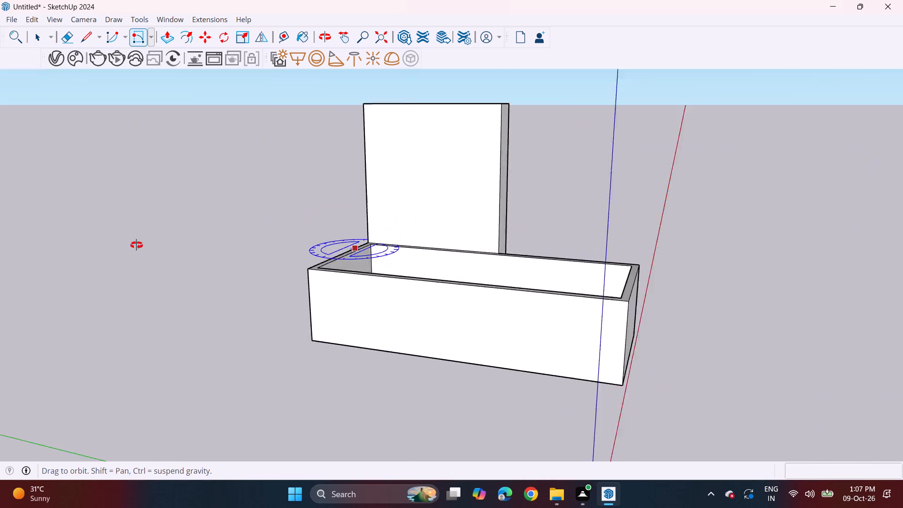
middle_drag(136, 245, 12, 217)
middle_drag(436, 259, 282, 285)
scroll(366, 234, up, 2)
middle_drag(372, 240, 367, 287)
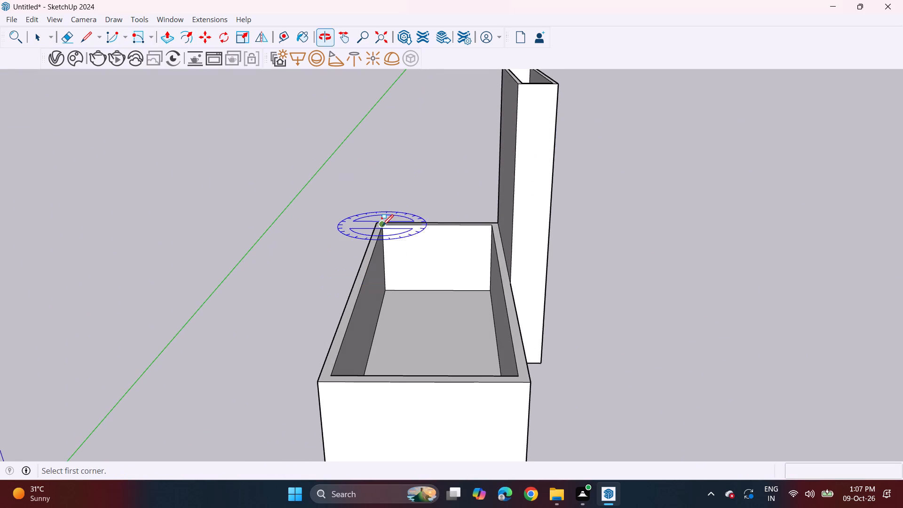
click(375, 224)
click(500, 220)
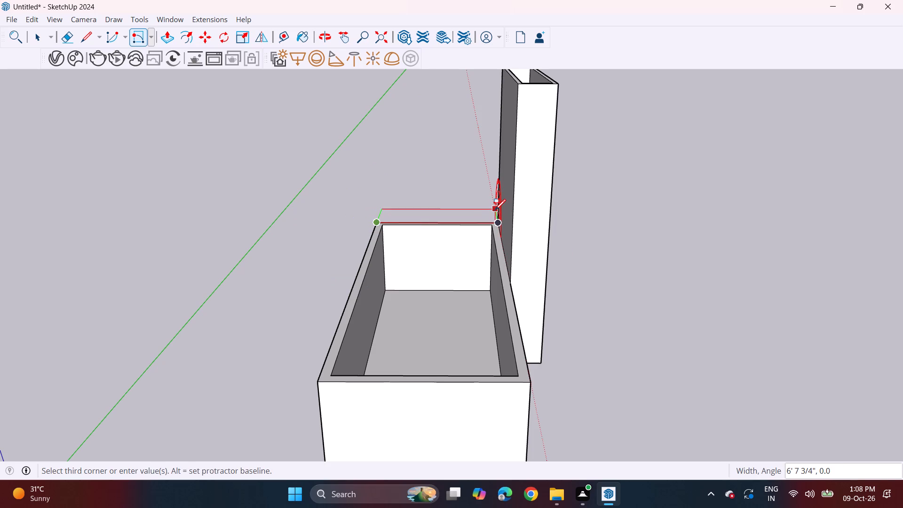
middle_drag(499, 211, 696, 143)
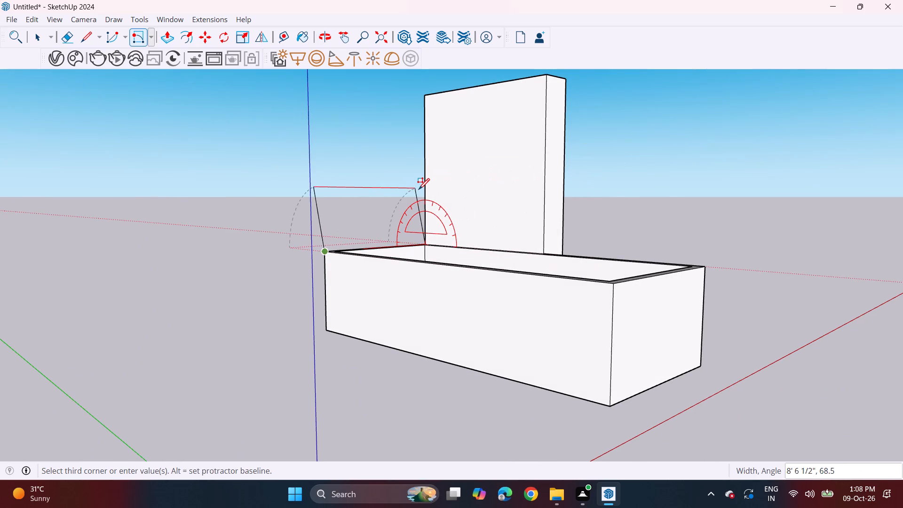
key(6)
key(Return)
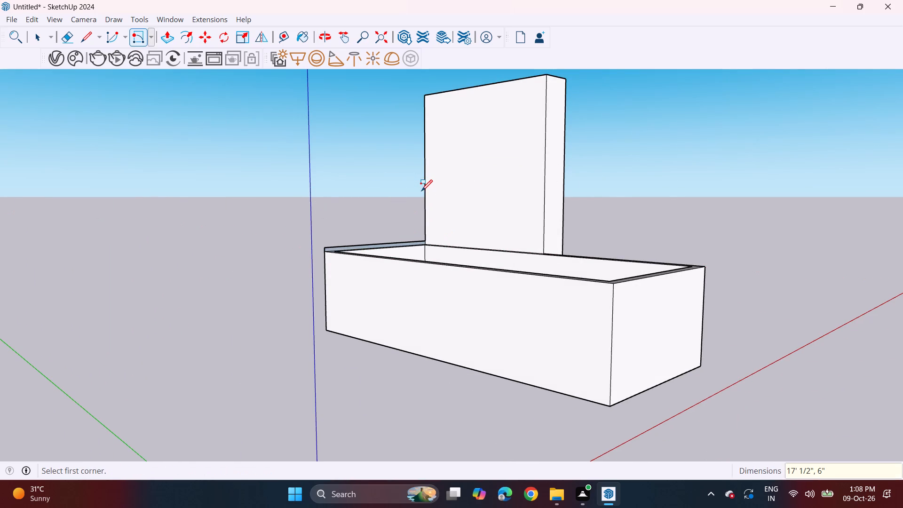
Extrude the 6" high rectangle 40' 8" with Push/Pull to form a slab covering the full length of the main walls.
scroll(252, 238, up, 6)
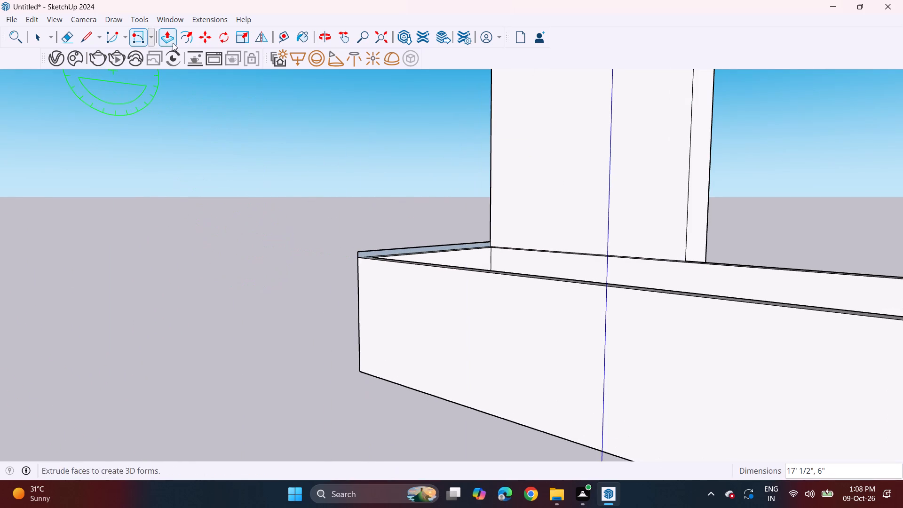
click(165, 39)
scroll(422, 309, up, 4)
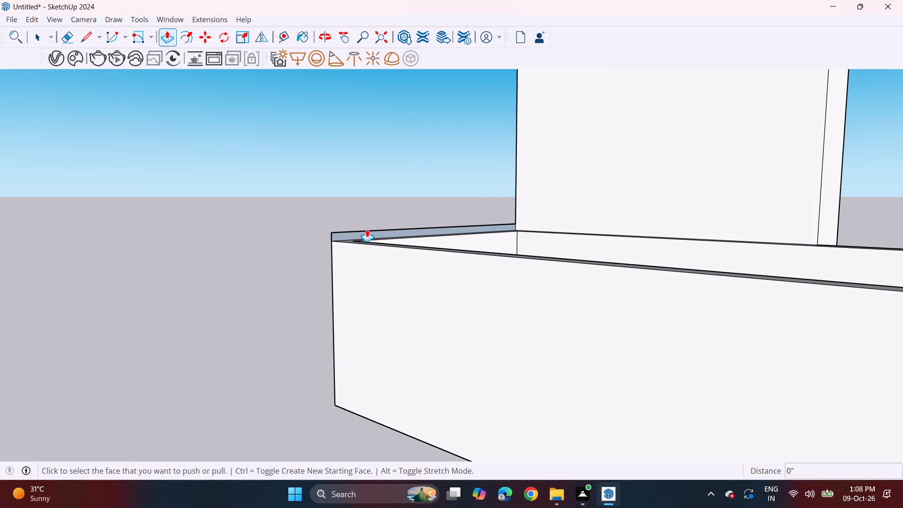
click(367, 233)
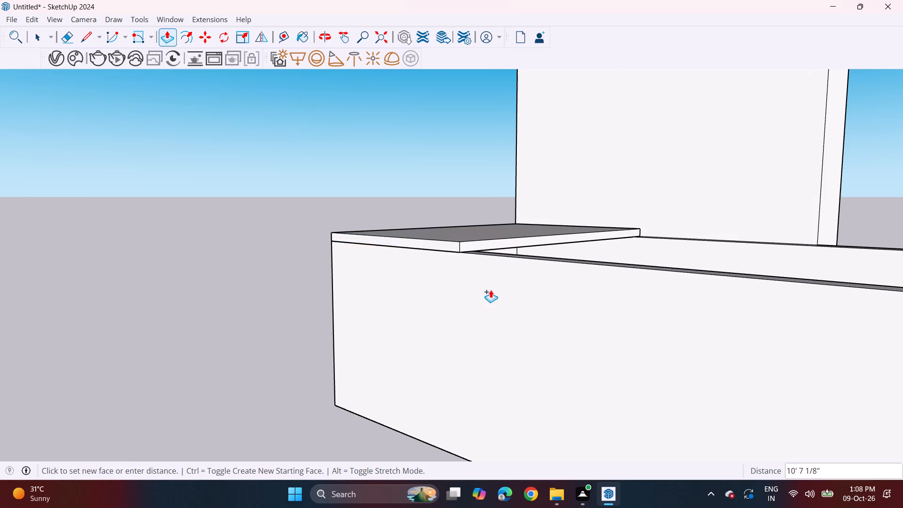
scroll(491, 290, down, 11)
middle_drag(591, 320, 448, 335)
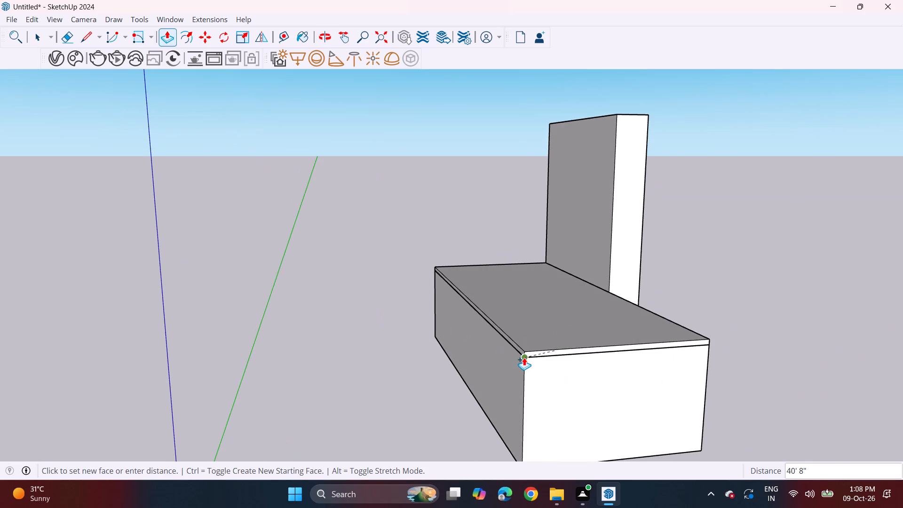
click(524, 357)
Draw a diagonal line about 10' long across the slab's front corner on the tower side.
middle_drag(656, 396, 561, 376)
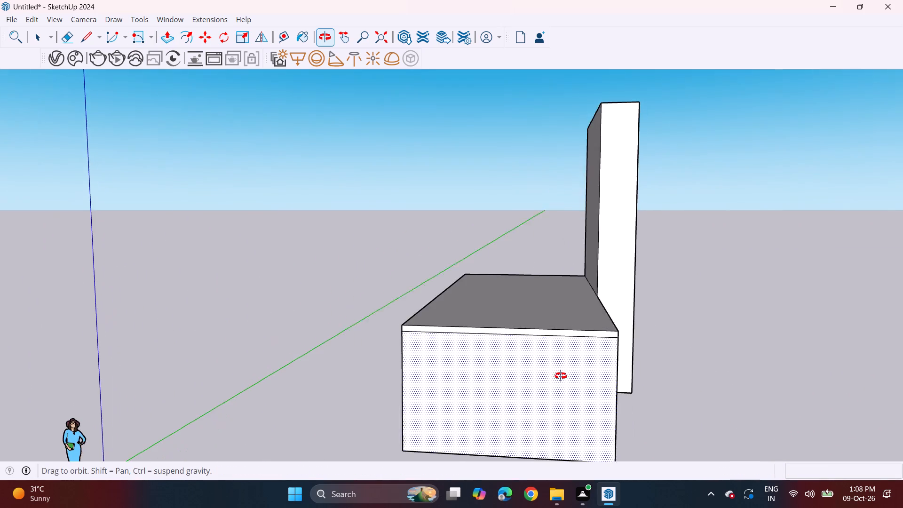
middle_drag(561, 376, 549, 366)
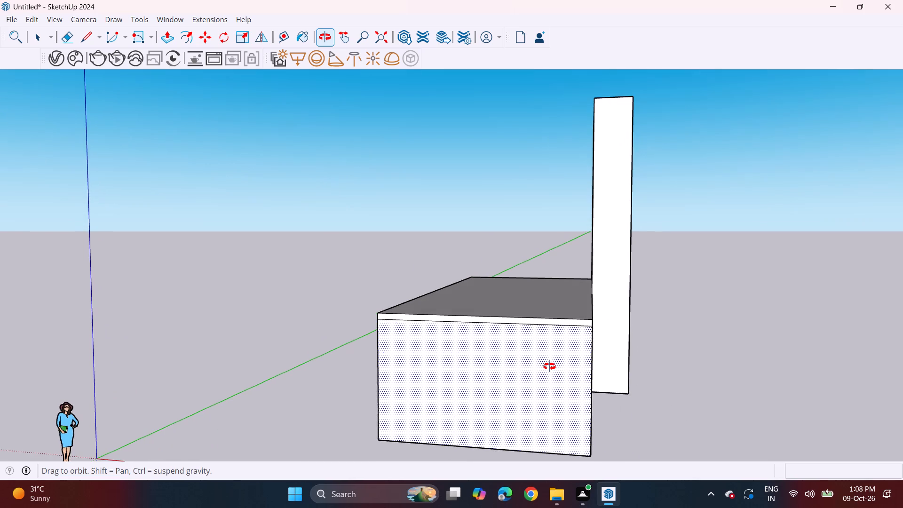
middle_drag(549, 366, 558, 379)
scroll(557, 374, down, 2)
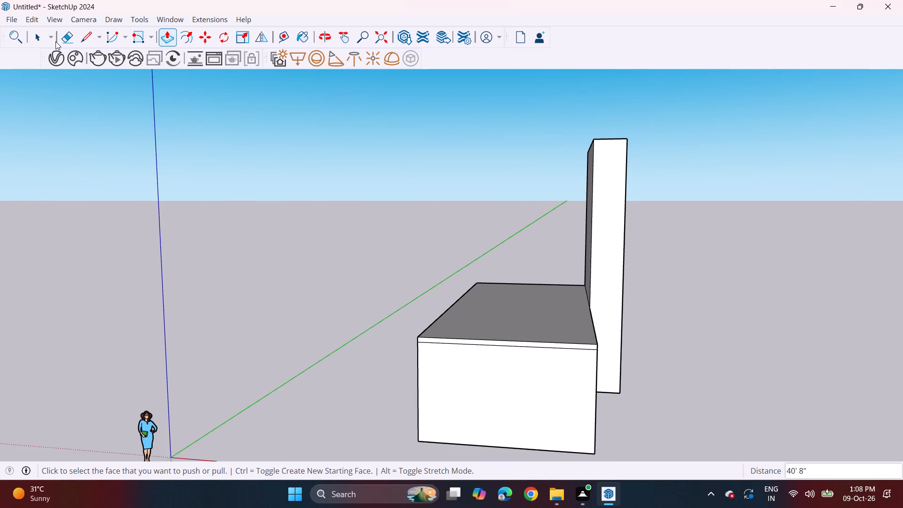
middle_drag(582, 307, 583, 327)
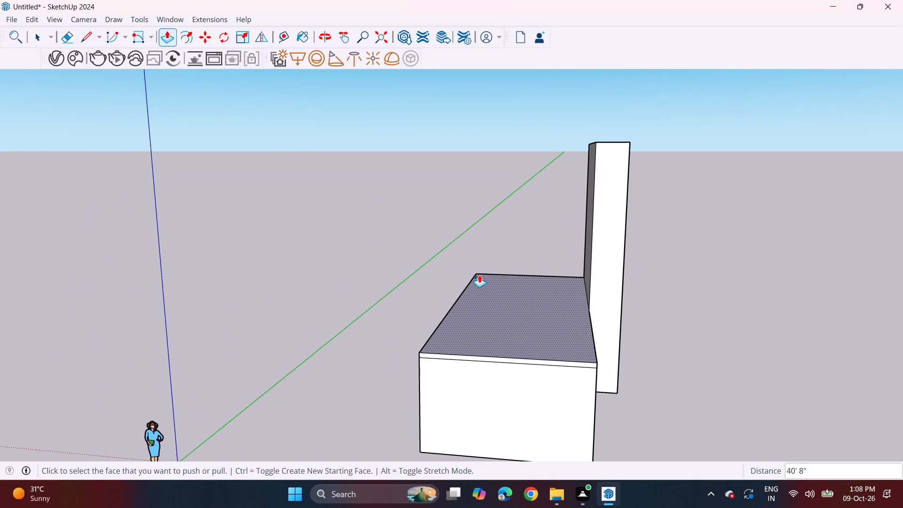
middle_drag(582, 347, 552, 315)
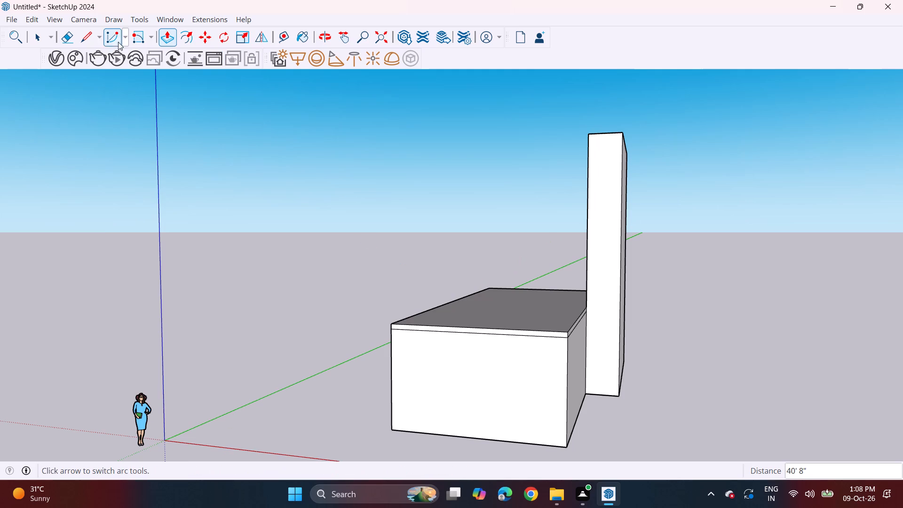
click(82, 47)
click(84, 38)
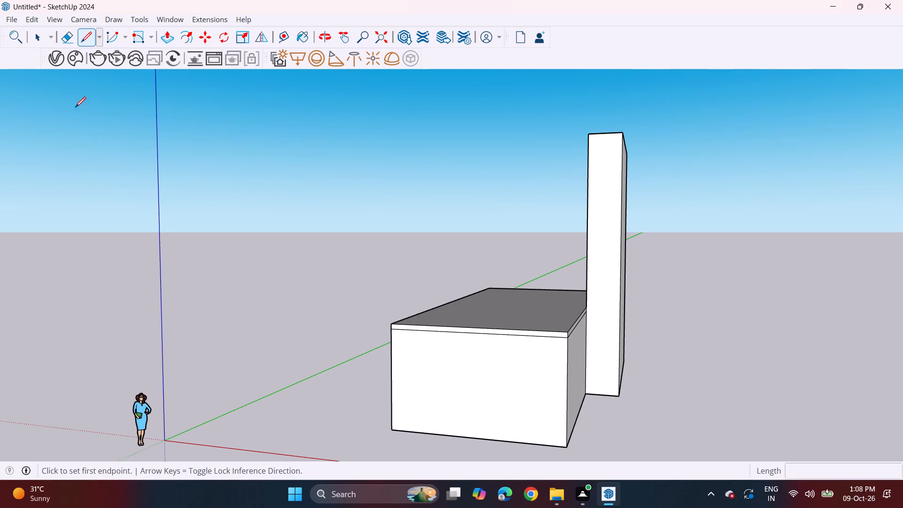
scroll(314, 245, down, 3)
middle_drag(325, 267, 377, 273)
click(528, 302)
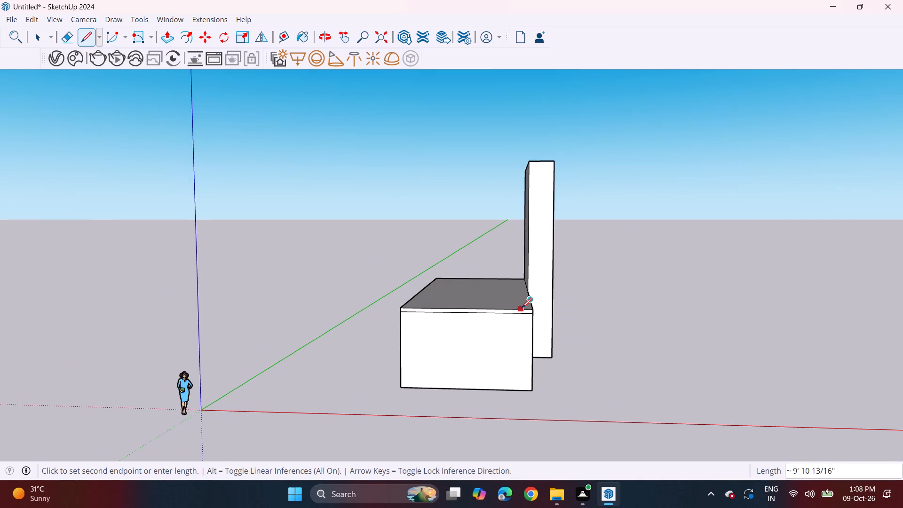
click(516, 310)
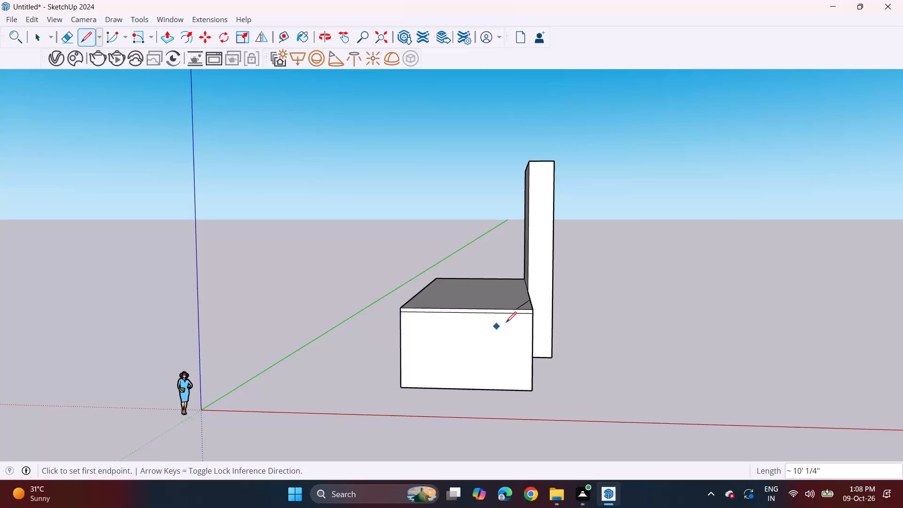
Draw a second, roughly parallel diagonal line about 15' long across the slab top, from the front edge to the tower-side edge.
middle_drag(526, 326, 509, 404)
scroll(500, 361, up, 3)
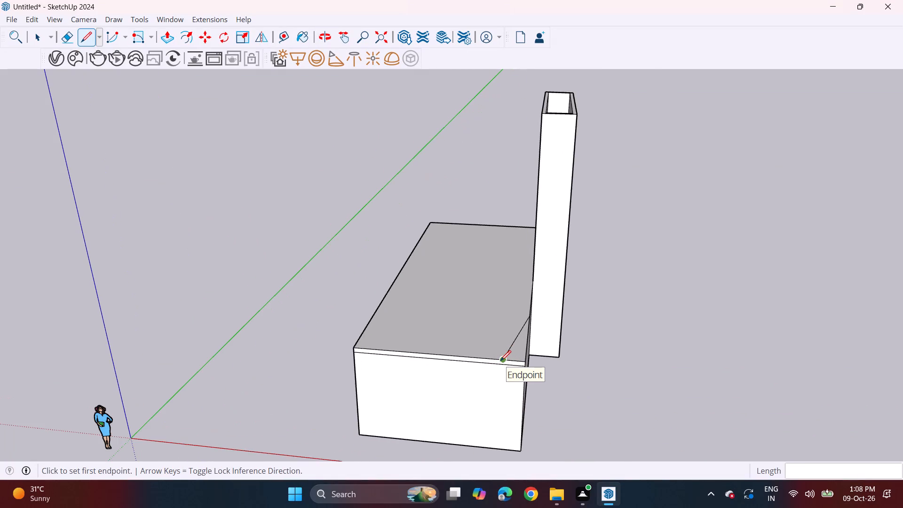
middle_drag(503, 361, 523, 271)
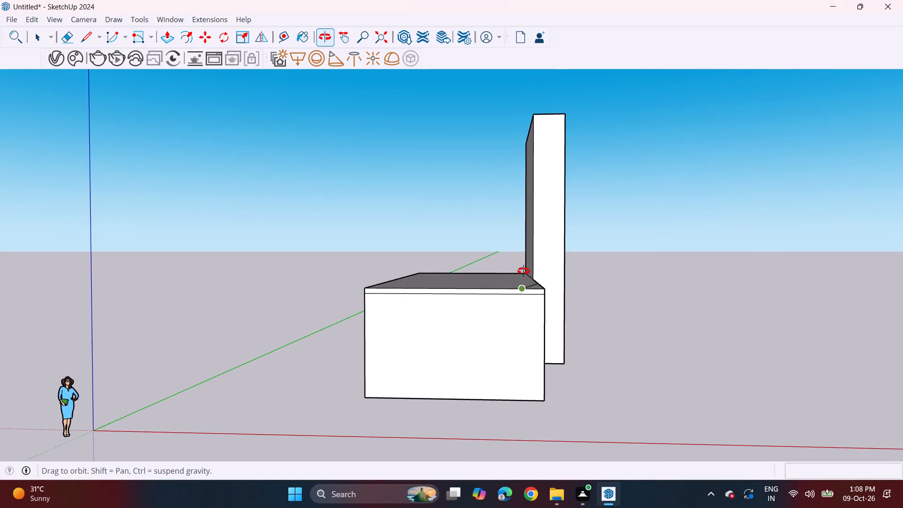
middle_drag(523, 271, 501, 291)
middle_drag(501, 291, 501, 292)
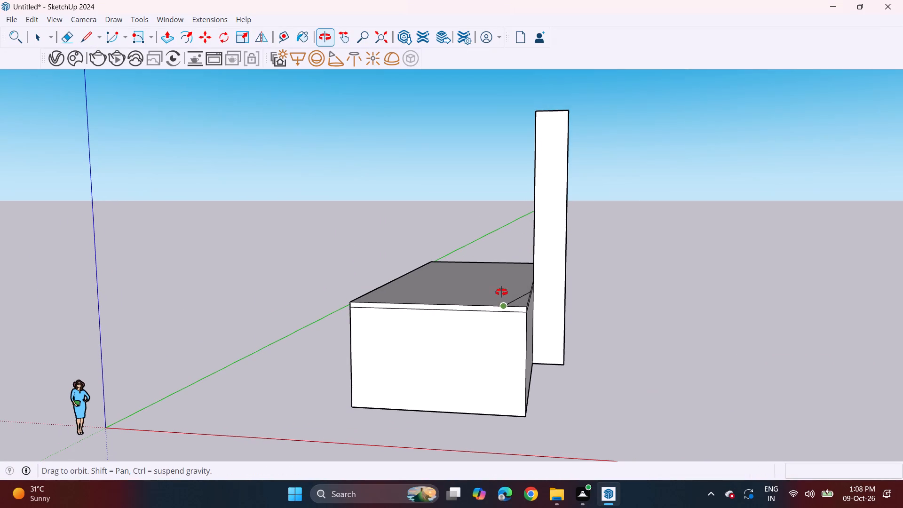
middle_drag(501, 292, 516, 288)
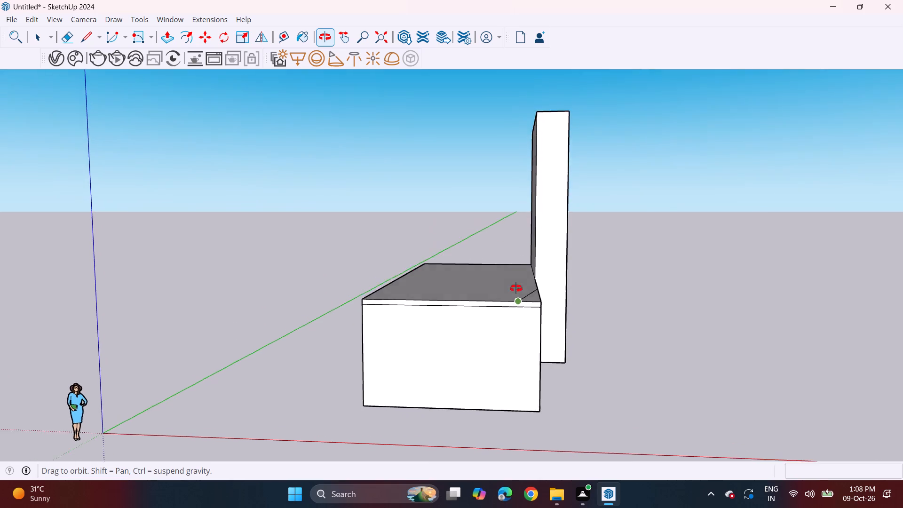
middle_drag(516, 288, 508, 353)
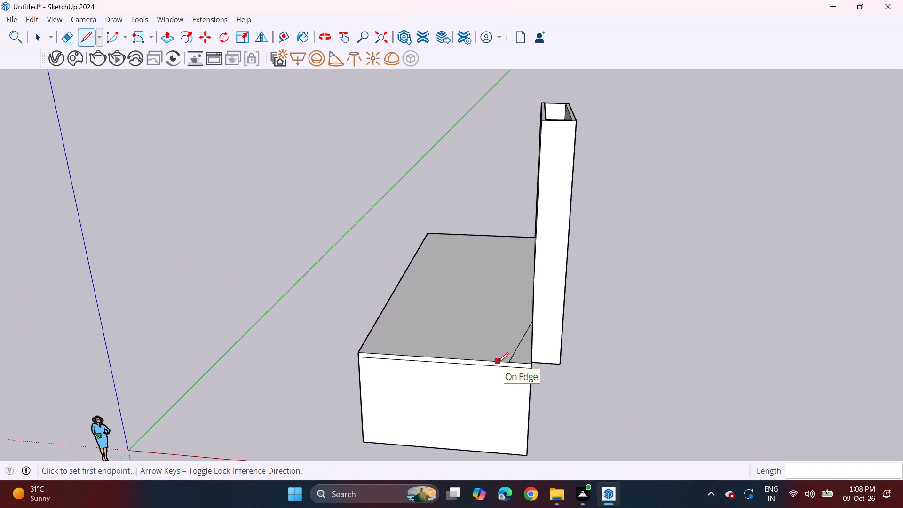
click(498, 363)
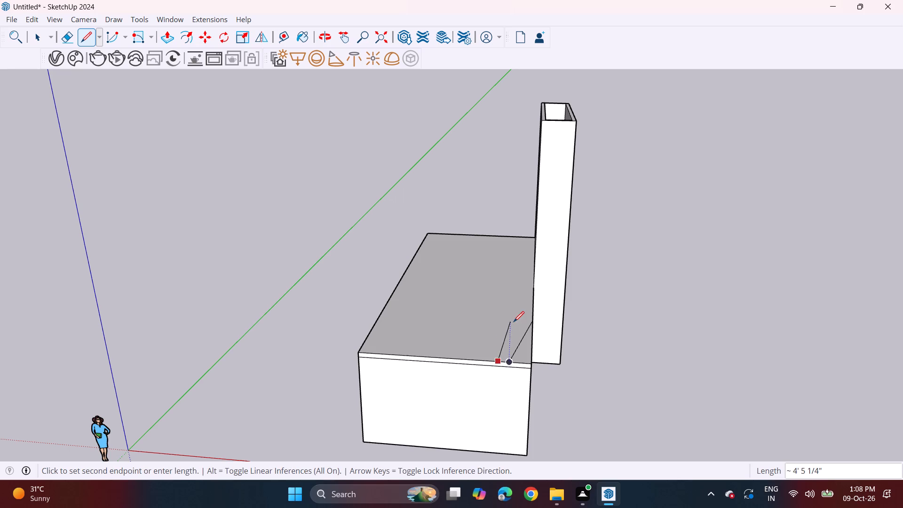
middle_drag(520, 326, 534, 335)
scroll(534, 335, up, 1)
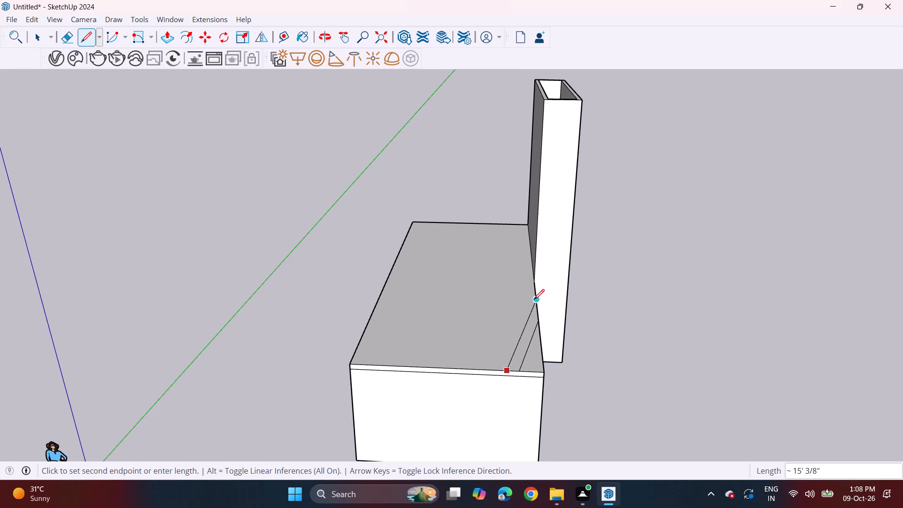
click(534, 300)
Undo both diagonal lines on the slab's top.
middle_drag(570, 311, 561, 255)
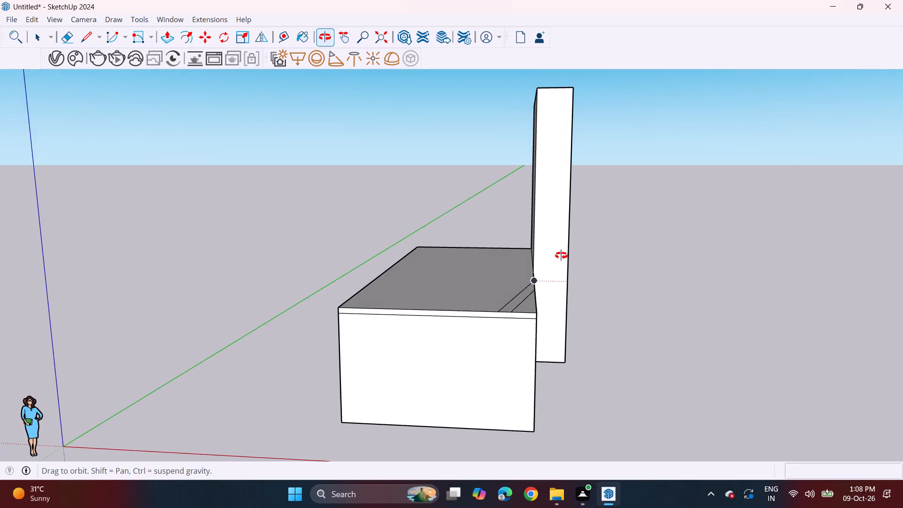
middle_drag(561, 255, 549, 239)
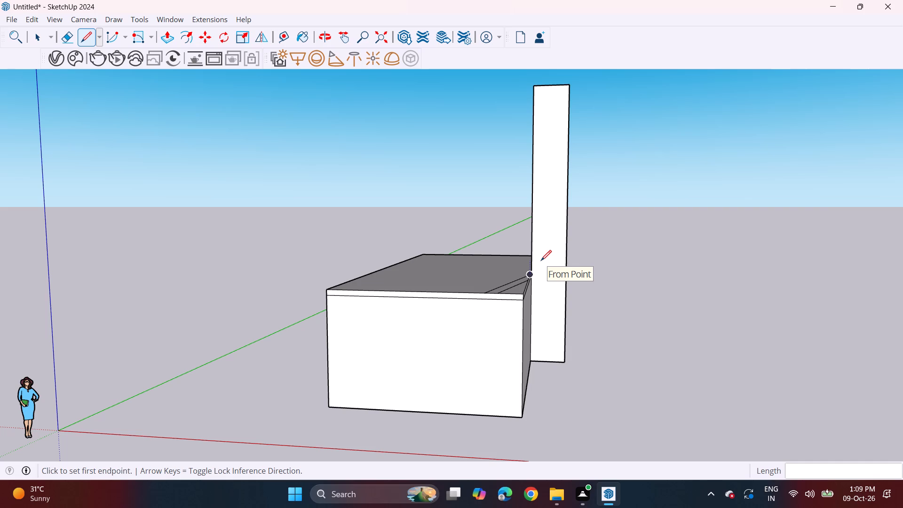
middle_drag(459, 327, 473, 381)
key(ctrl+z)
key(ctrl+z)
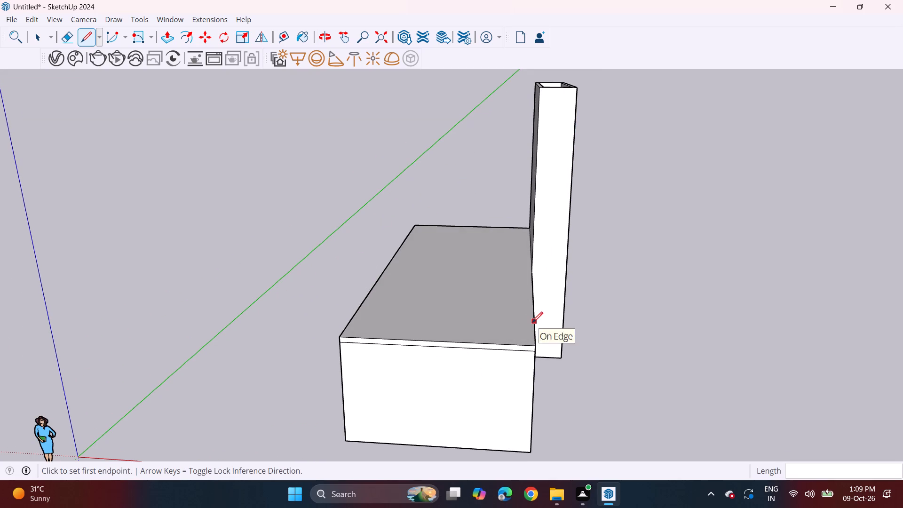
Draw two diagonal lines, about 5' 4" and 12' 8" long, across the slab's front corner on the tower side.
click(532, 322)
click(525, 345)
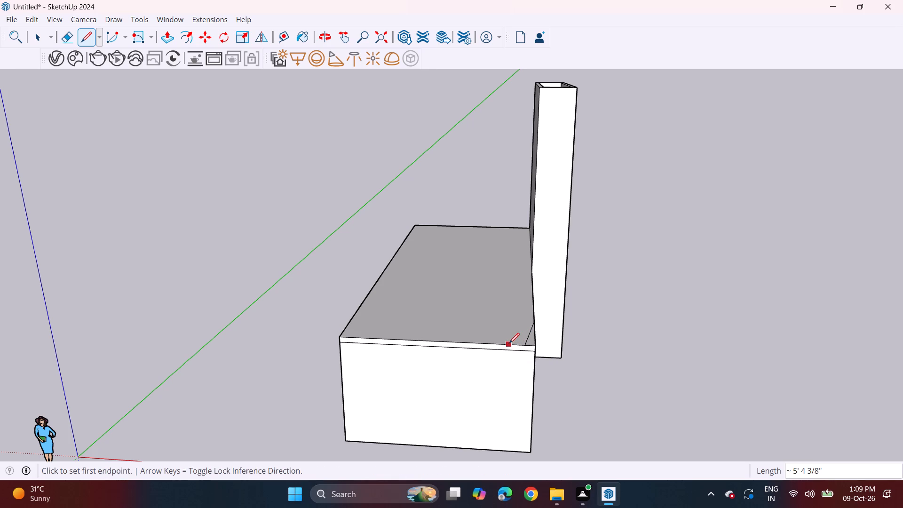
click(509, 343)
click(531, 297)
Draw a slanted line from the shorter diagonal's front endpoint down across the front wall face.
click(528, 346)
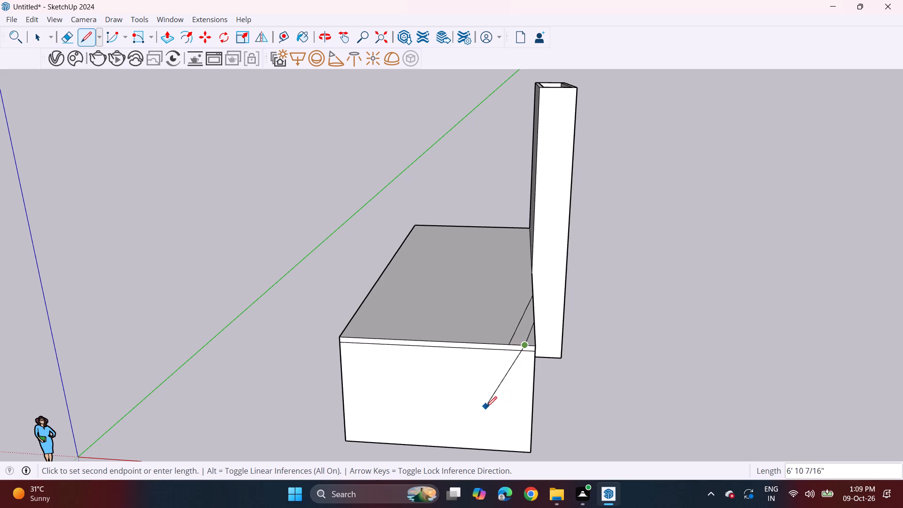
click(488, 419)
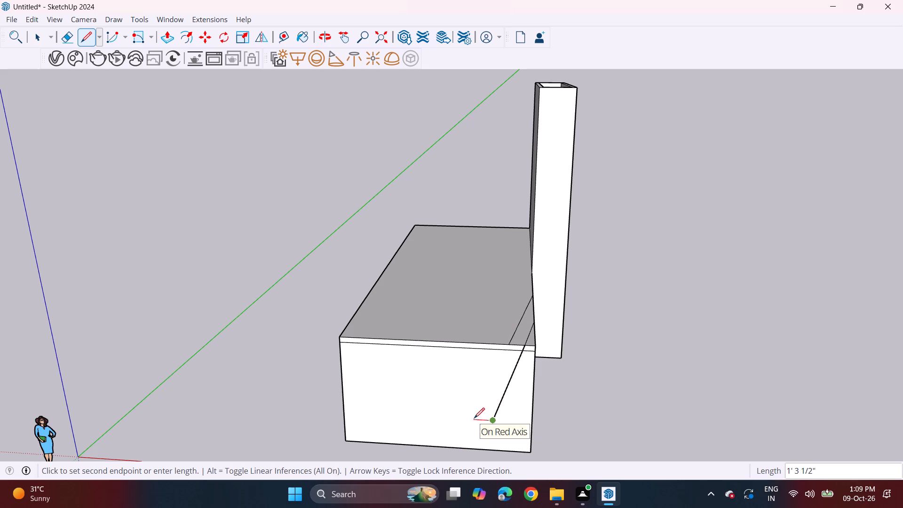
key(space)
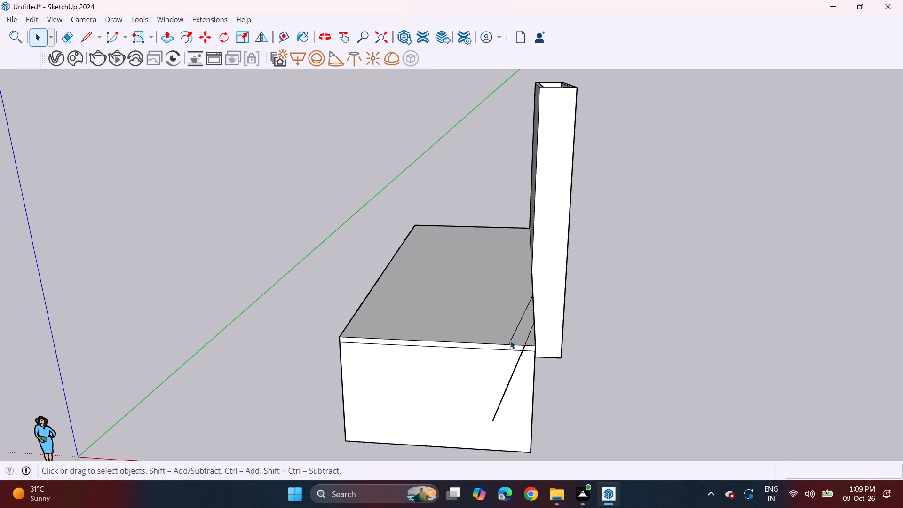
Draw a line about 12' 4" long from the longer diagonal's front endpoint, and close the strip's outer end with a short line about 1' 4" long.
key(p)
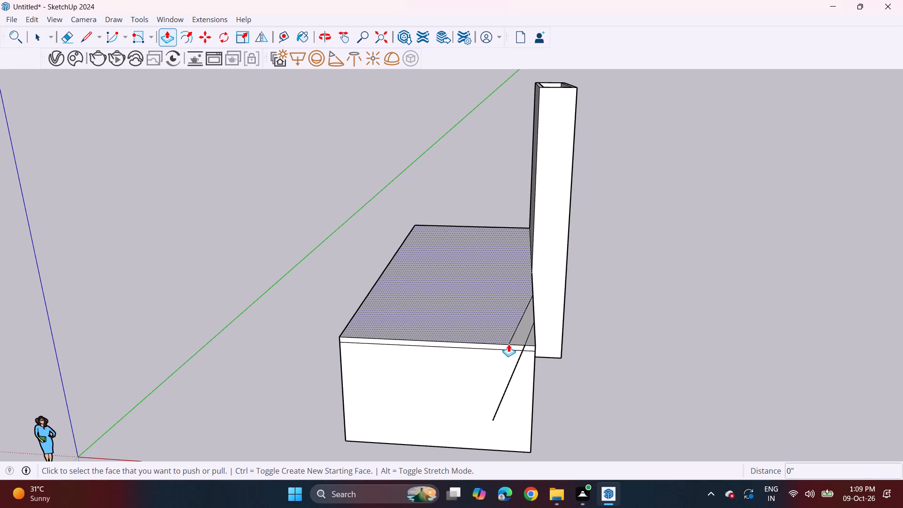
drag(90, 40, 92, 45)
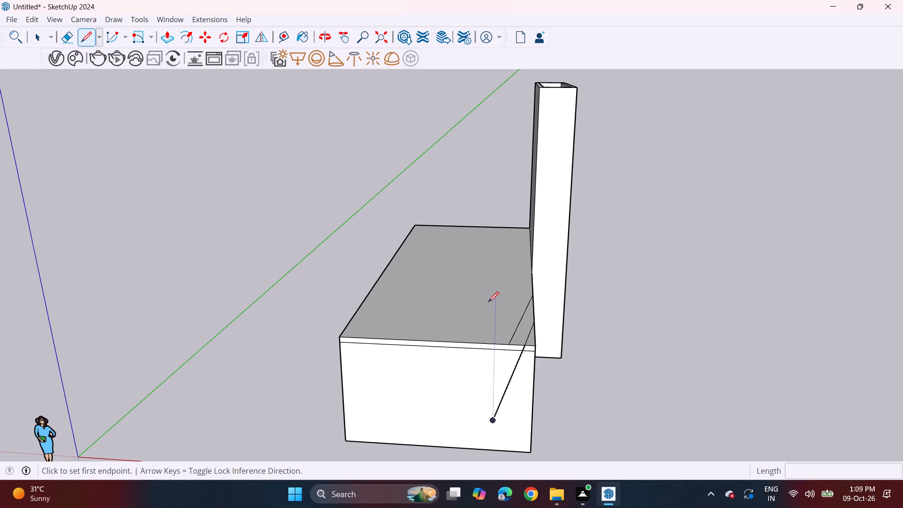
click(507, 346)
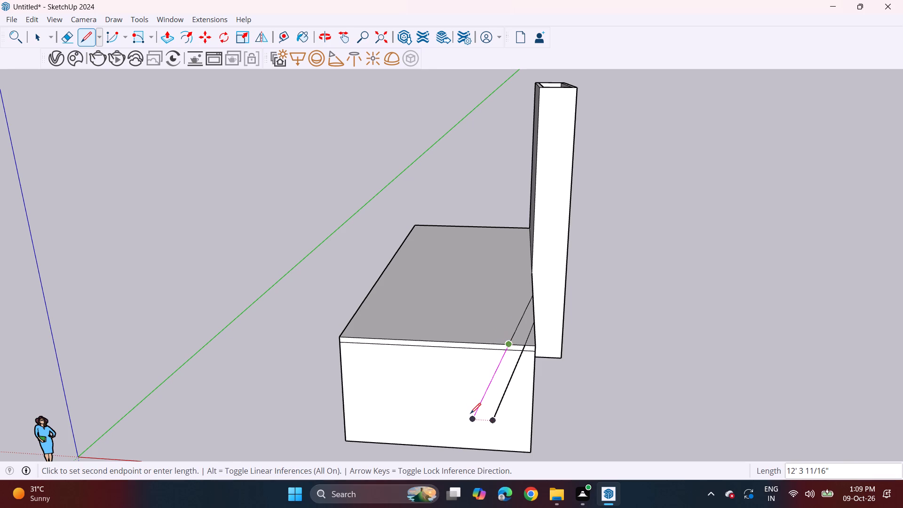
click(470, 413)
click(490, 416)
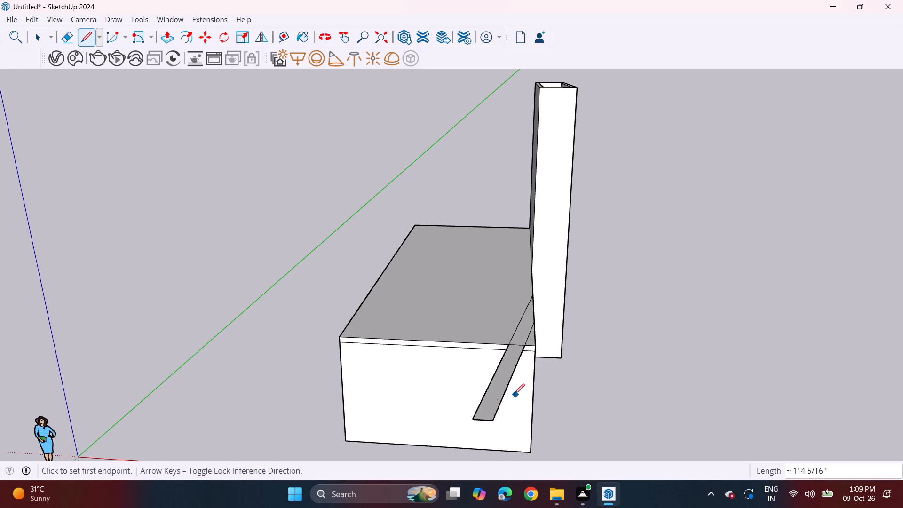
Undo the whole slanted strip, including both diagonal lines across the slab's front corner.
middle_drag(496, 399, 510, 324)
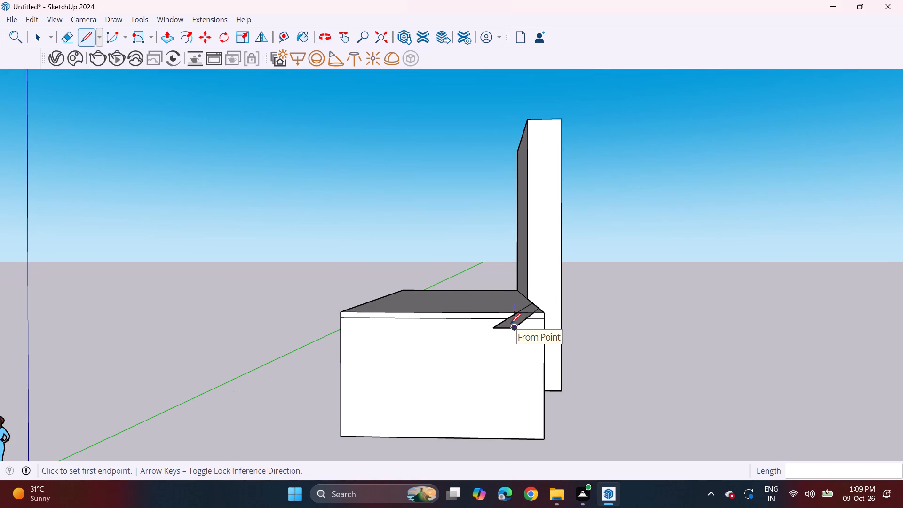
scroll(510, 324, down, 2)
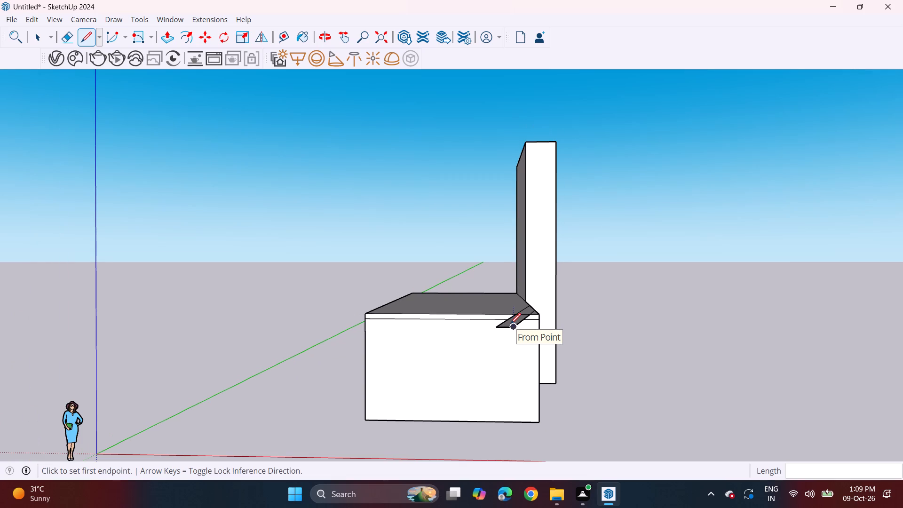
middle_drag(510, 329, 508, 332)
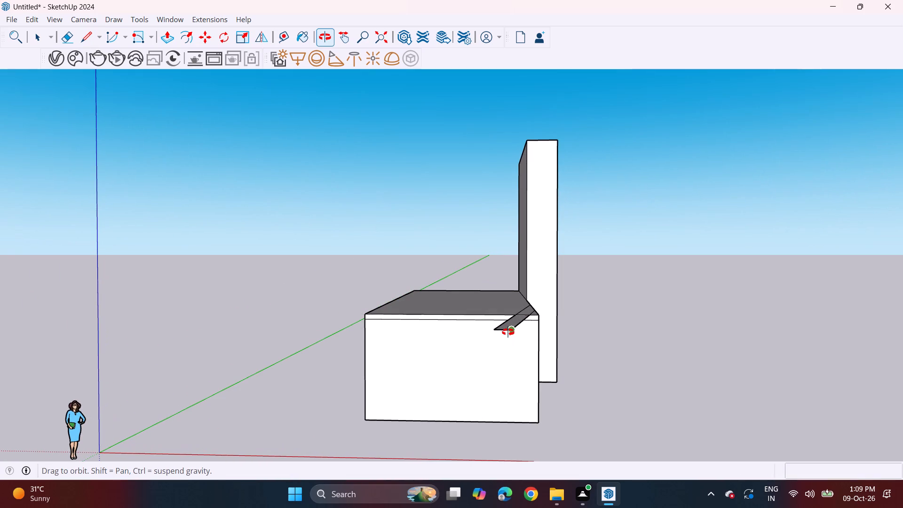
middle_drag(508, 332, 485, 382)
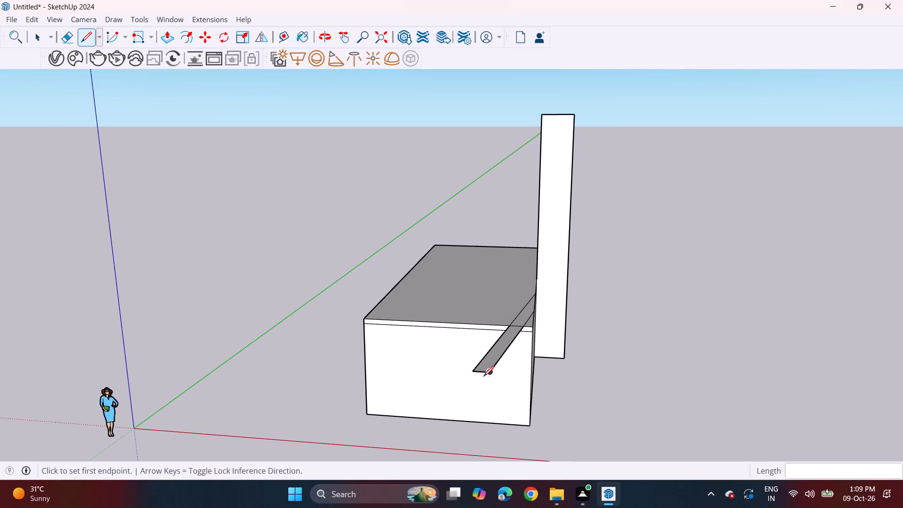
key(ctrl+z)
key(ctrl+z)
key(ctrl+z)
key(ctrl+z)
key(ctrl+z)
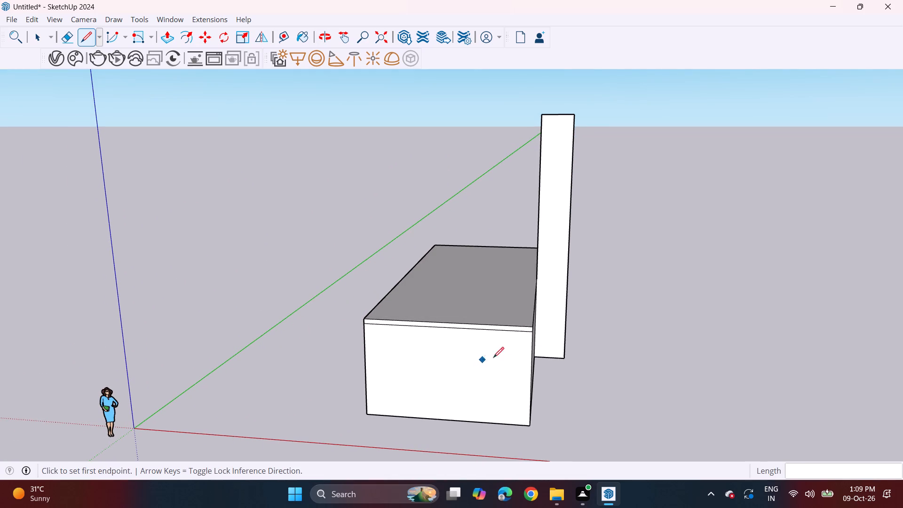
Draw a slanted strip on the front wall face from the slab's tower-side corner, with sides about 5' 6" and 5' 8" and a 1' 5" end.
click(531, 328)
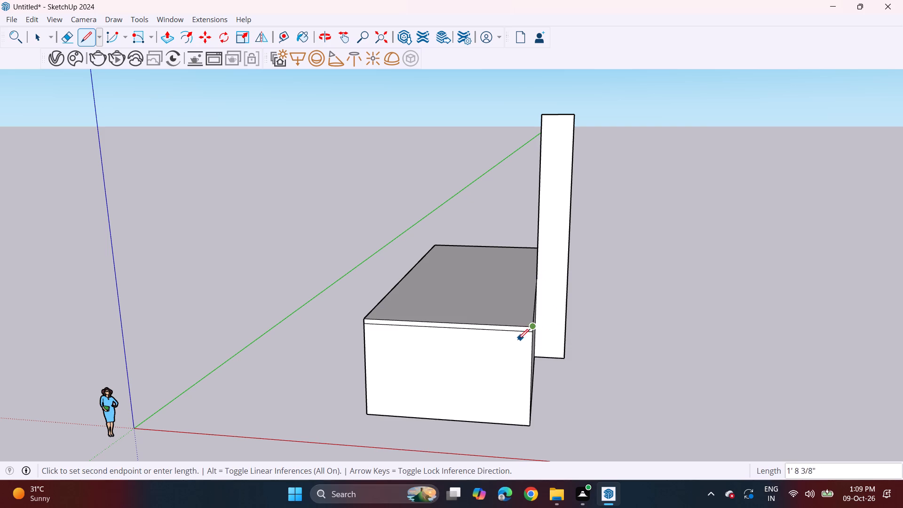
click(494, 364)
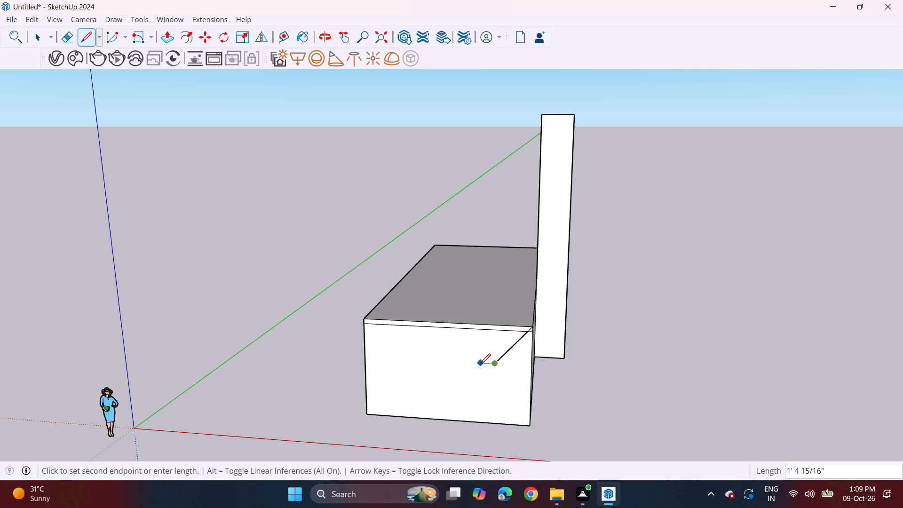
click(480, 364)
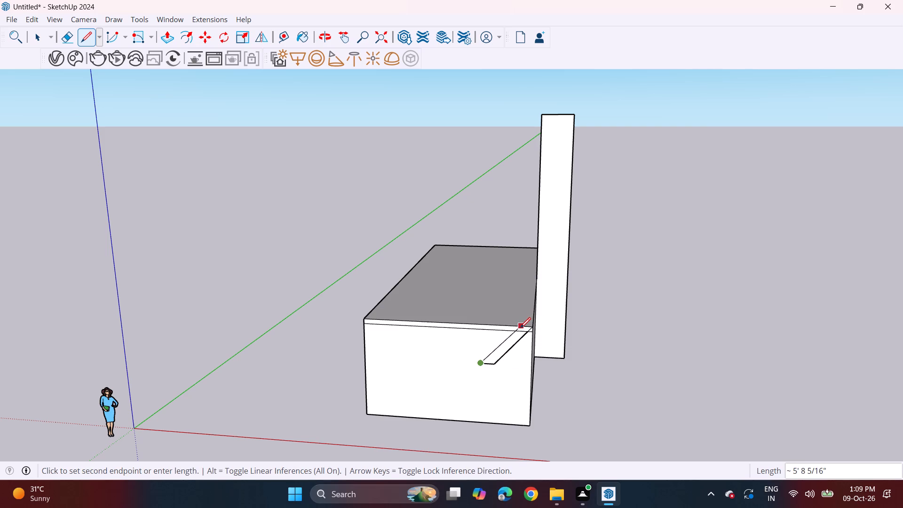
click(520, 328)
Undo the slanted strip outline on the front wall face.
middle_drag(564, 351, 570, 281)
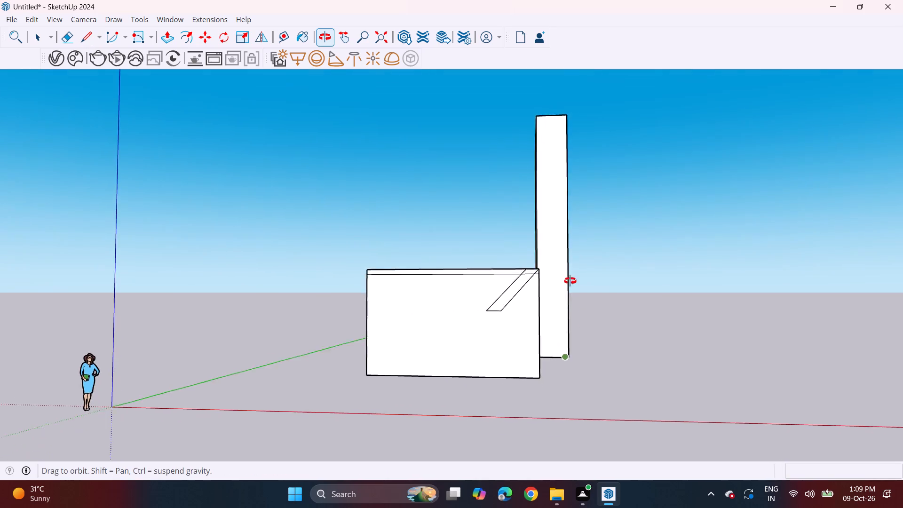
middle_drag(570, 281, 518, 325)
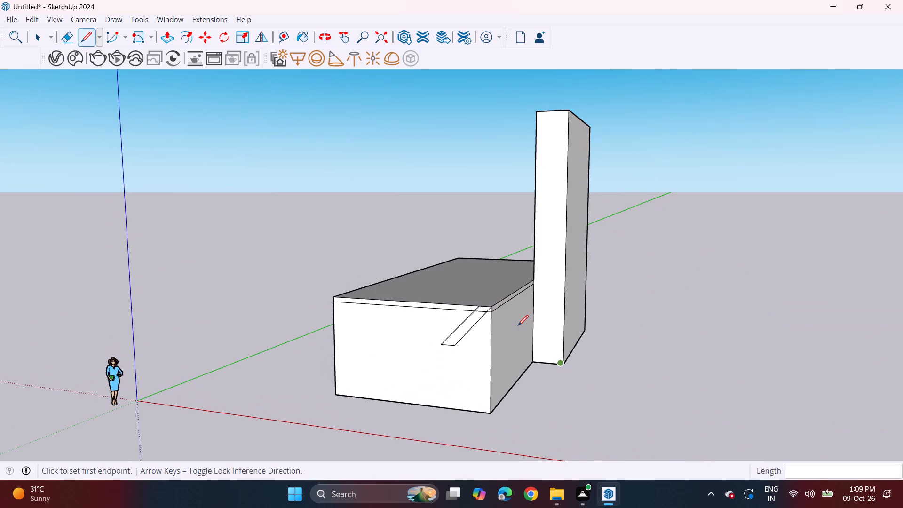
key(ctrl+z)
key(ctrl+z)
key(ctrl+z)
Draw a narrow slanted strip about 9' long projecting forward from the slab's front corner on the tower side, closed back on the front edge.
middle_drag(490, 320, 523, 460)
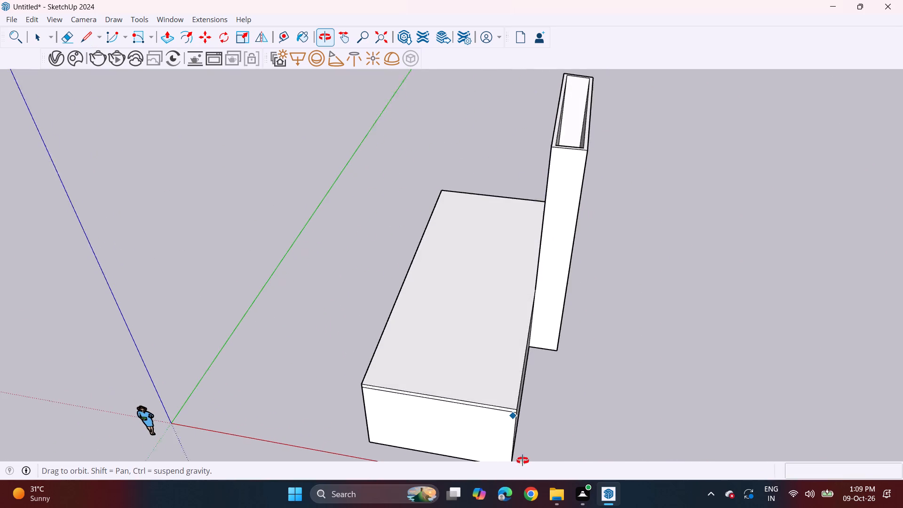
middle_drag(523, 460, 524, 468)
middle_drag(510, 428, 489, 280)
middle_drag(485, 282, 506, 369)
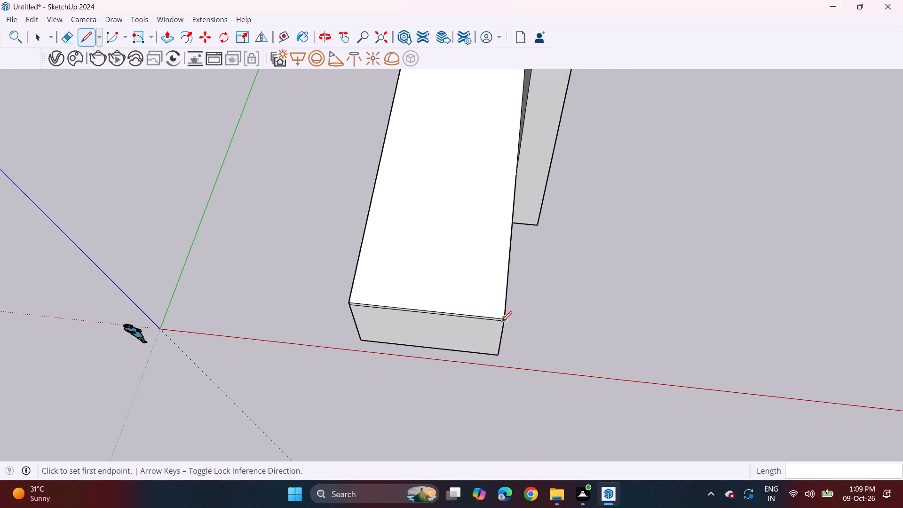
click(501, 322)
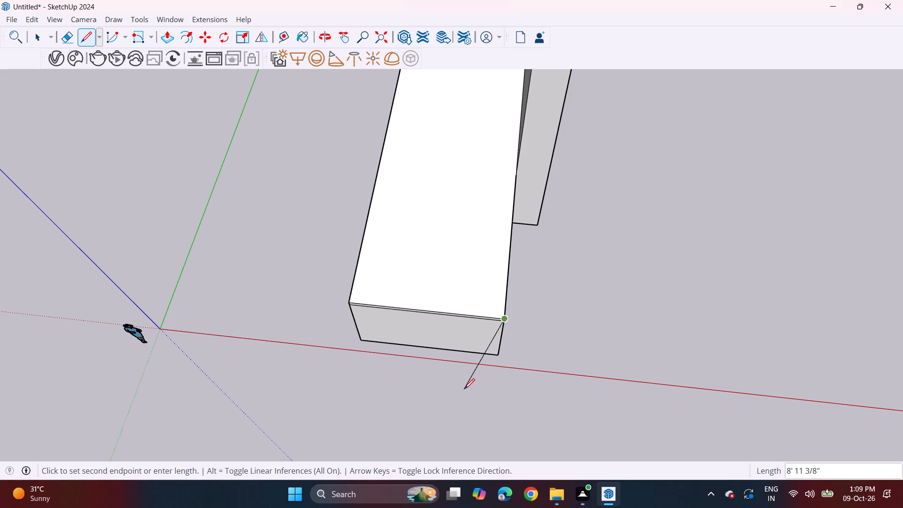
double_click(464, 389)
click(449, 391)
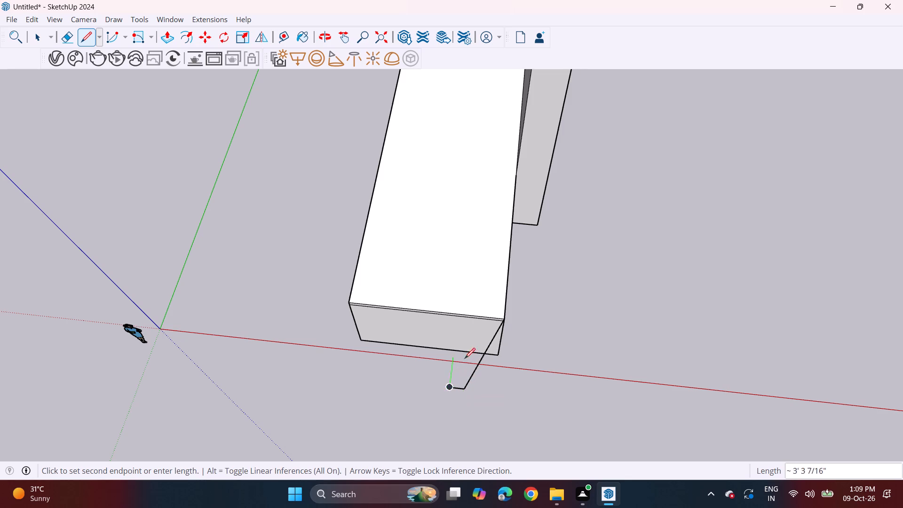
double_click(491, 317)
Draw a vertical face about 1' 10" wide and 10' 7" tall beneath the strip's outer edge, starting at the front corner of the walls.
middle_drag(502, 367, 523, 167)
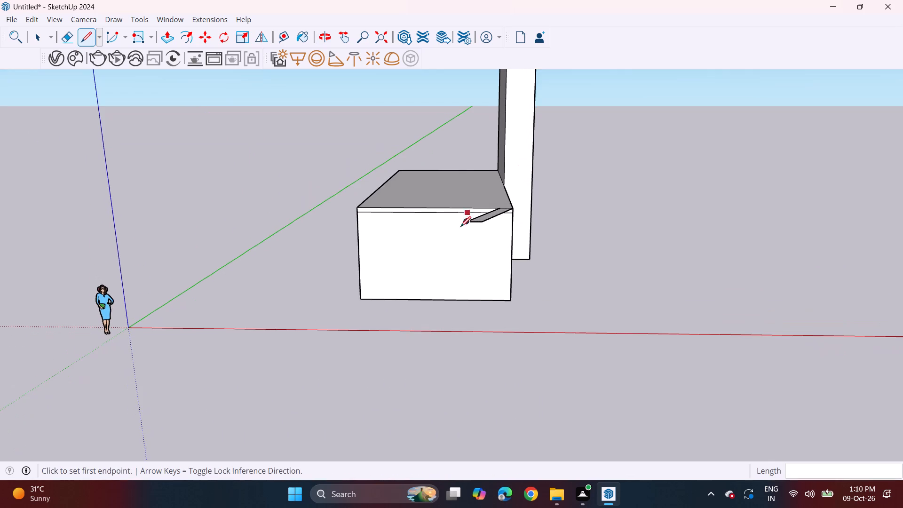
scroll(483, 262, down, 1)
middle_drag(489, 287, 485, 256)
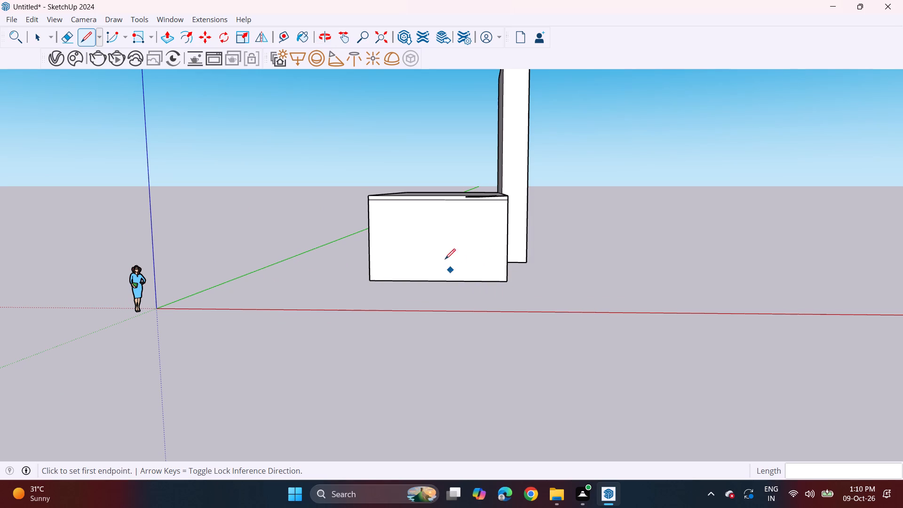
middle_drag(504, 225, 396, 329)
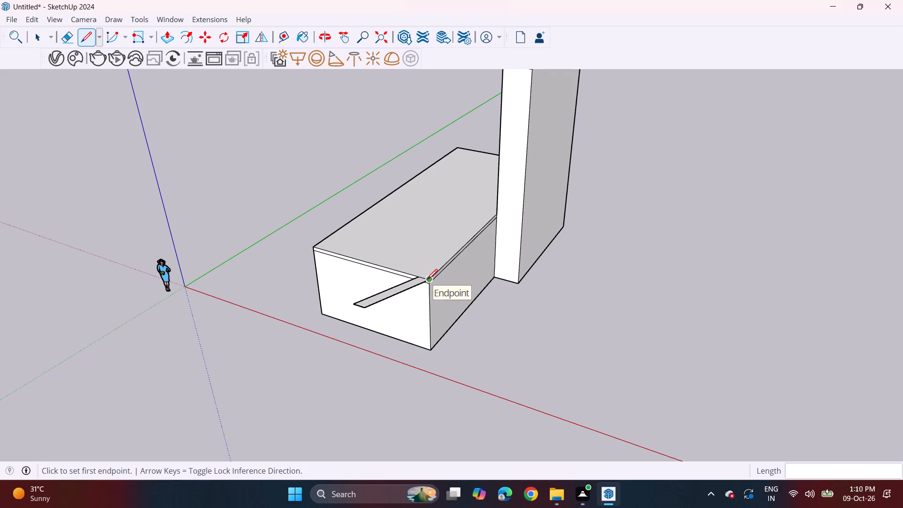
click(427, 279)
click(418, 287)
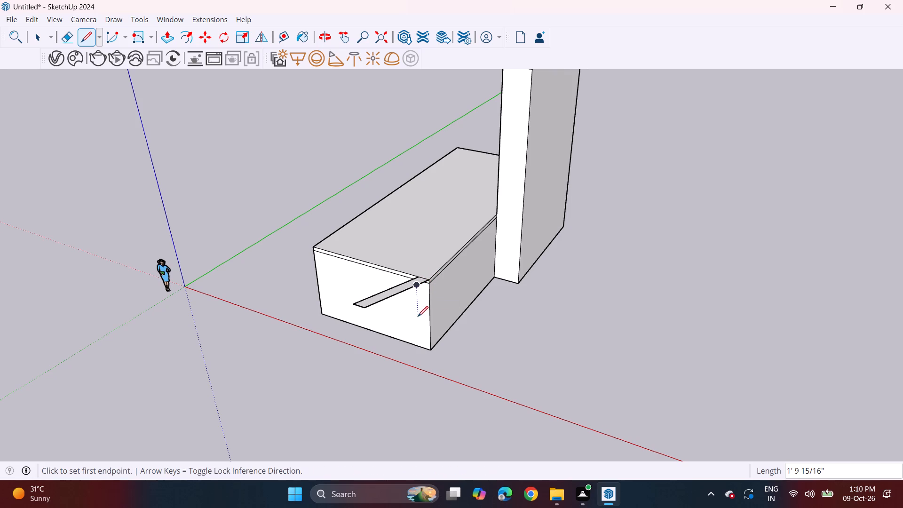
click(418, 357)
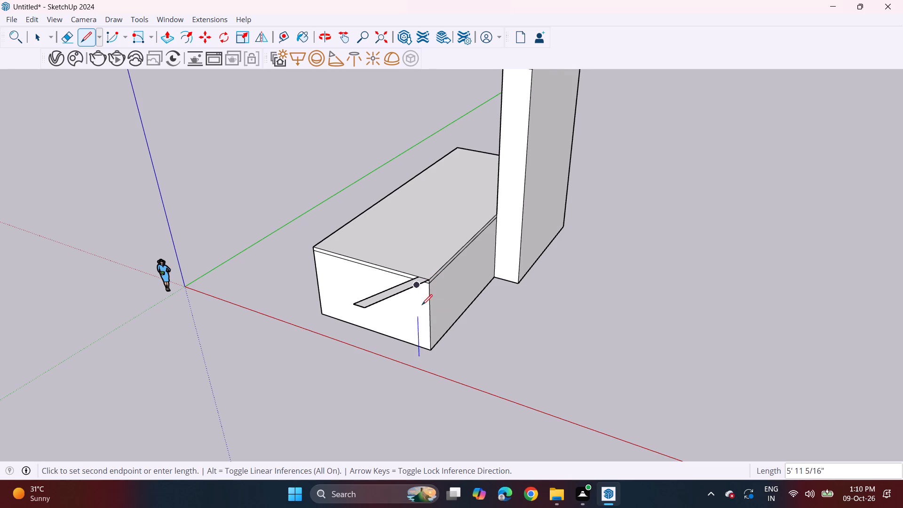
click(418, 285)
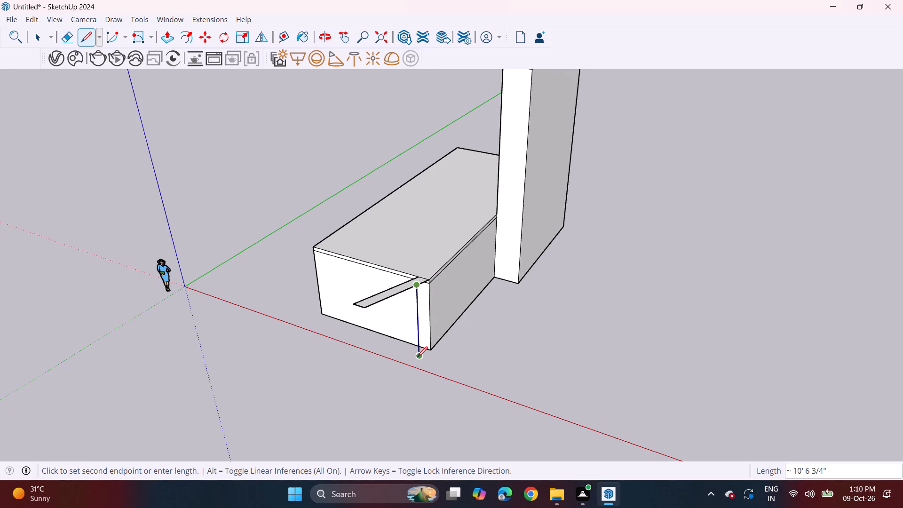
click(417, 357)
click(431, 349)
click(420, 356)
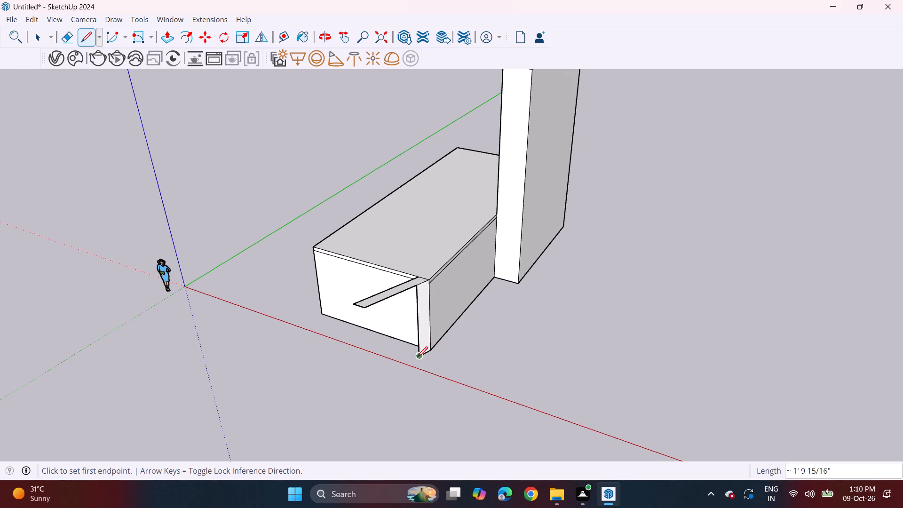
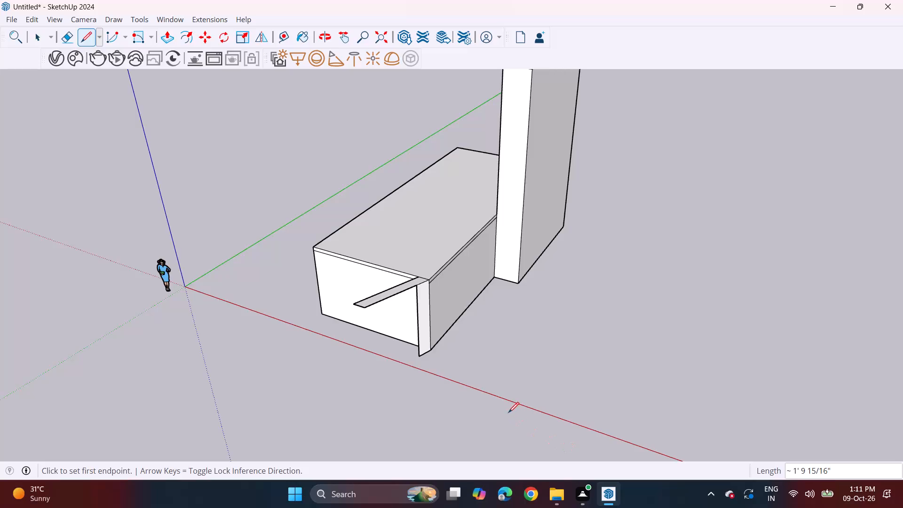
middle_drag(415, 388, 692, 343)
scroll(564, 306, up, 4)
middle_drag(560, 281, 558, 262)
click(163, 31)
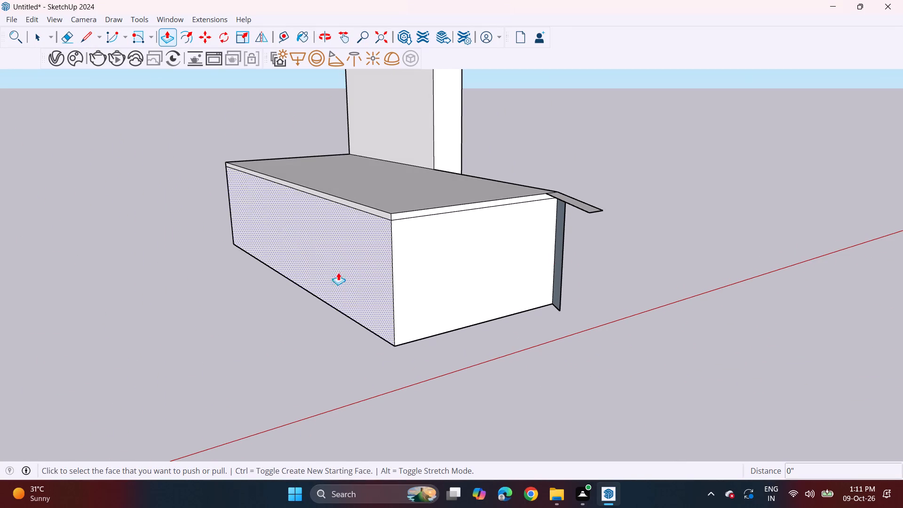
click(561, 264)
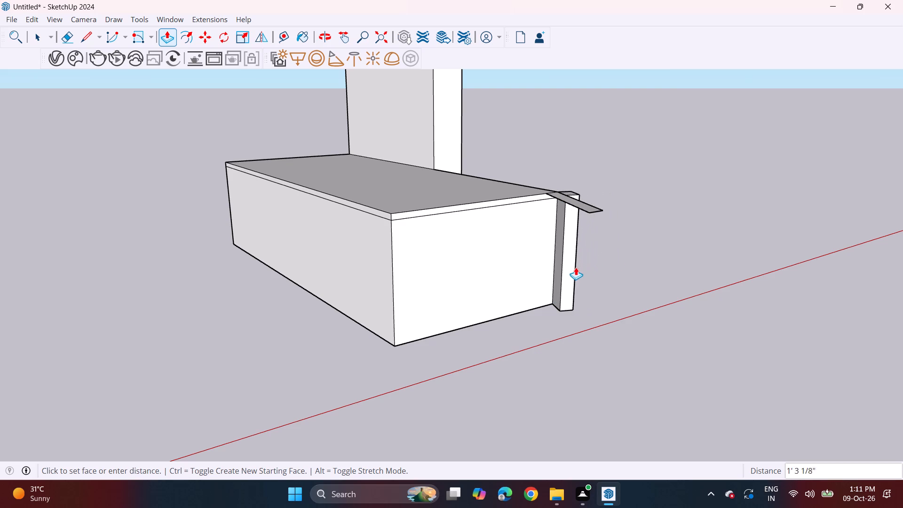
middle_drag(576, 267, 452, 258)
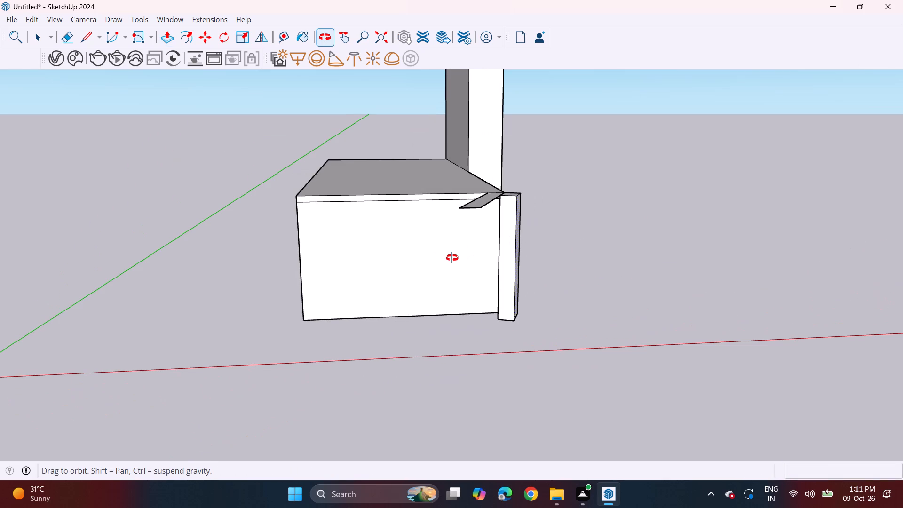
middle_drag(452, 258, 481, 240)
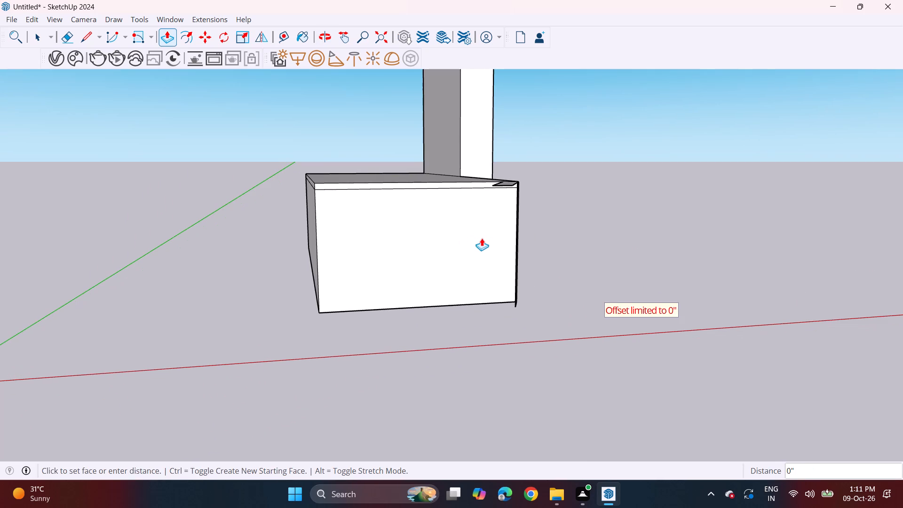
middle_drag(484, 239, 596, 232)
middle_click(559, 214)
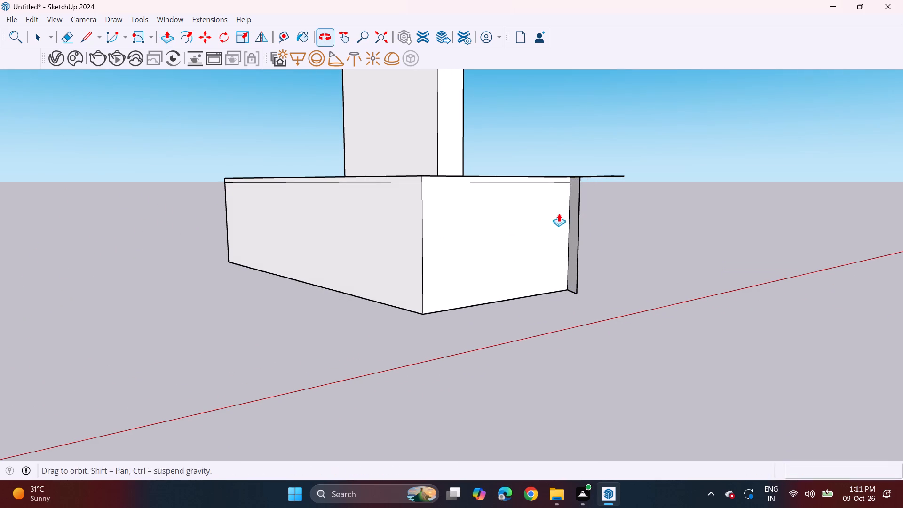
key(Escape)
Push/Pull the narrow slanted strip at the slab's front corner upward 10' into a solid fin.
middle_drag(608, 262, 422, 273)
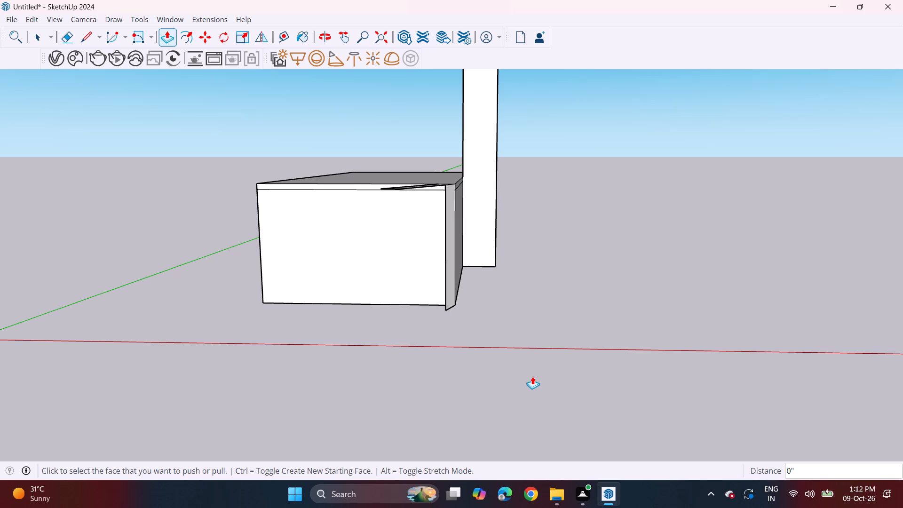
middle_drag(391, 216, 470, 224)
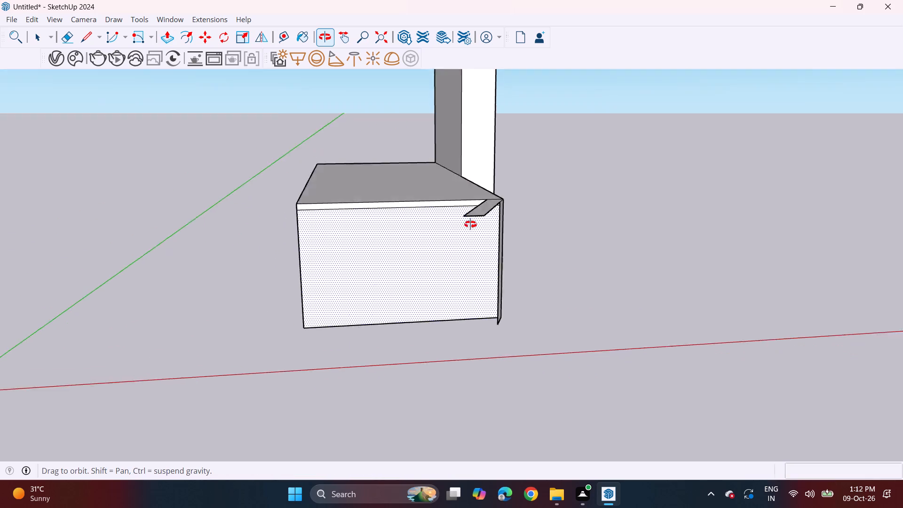
middle_drag(470, 224, 516, 180)
click(560, 143)
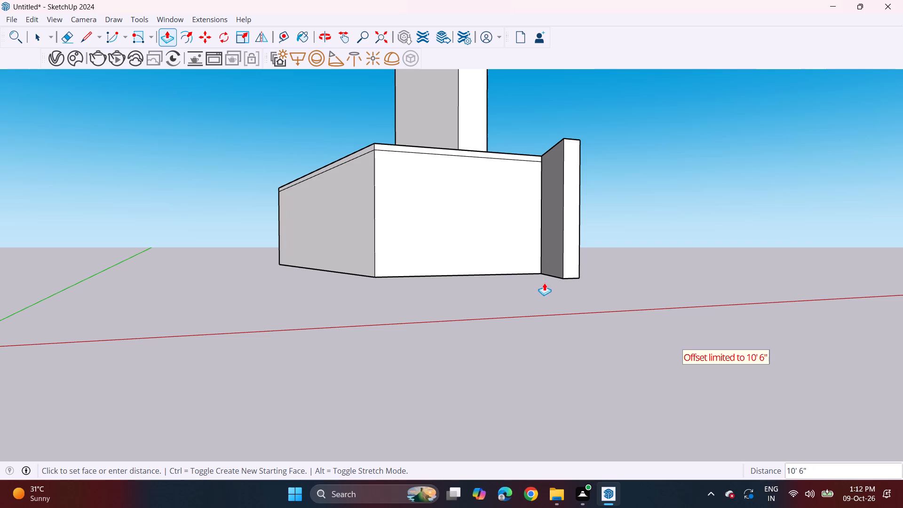
middle_drag(555, 177, 475, 291)
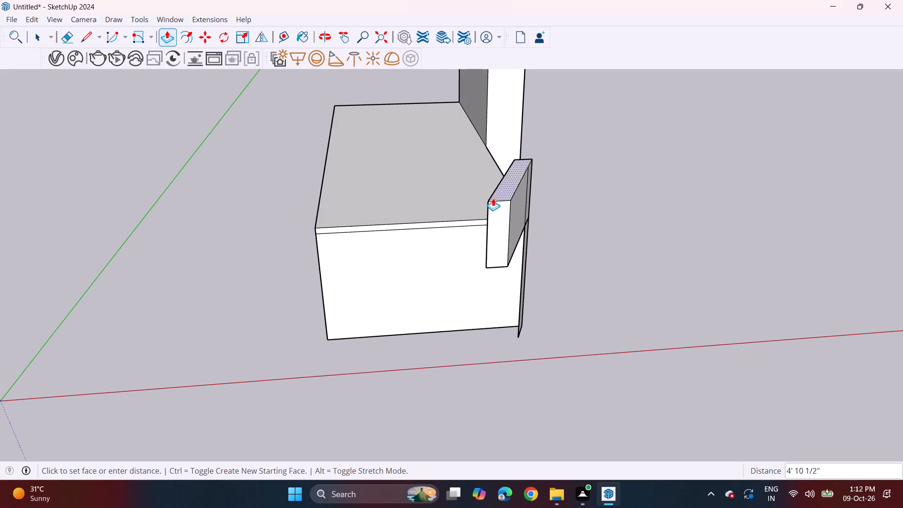
middle_drag(481, 203, 468, 128)
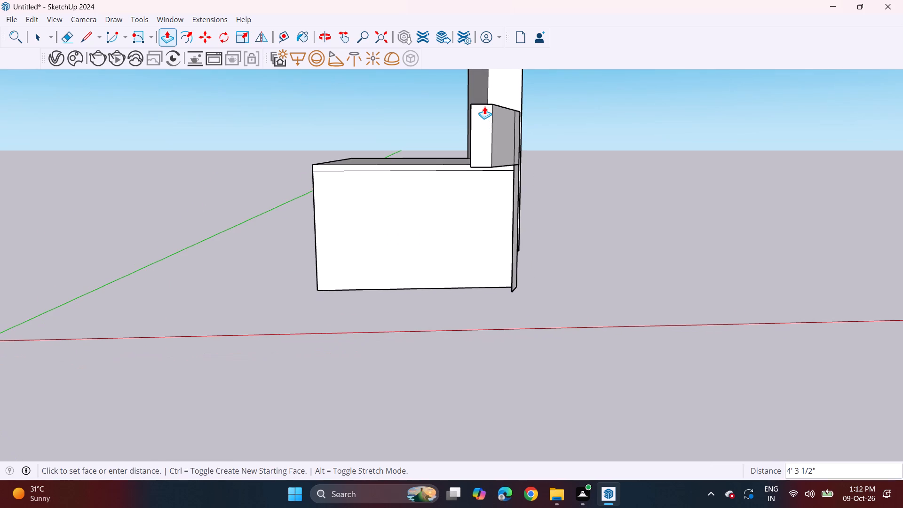
text(10')
key(Return)
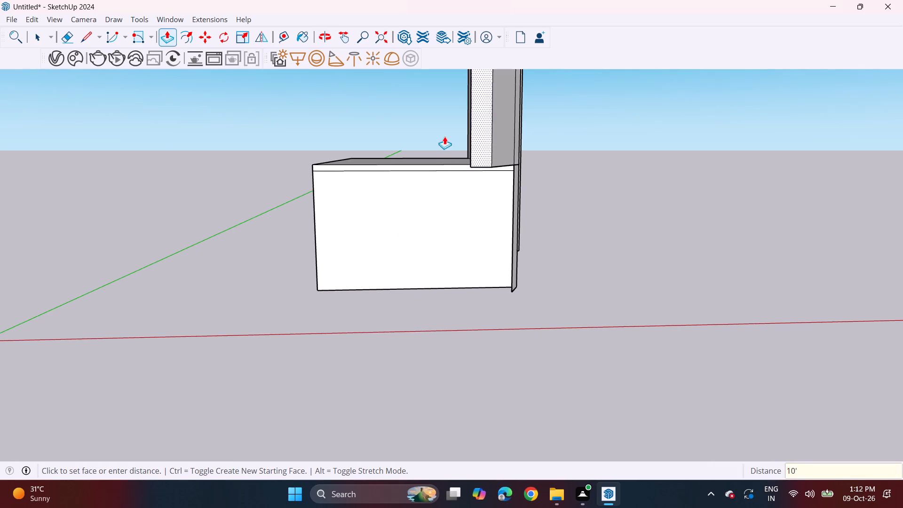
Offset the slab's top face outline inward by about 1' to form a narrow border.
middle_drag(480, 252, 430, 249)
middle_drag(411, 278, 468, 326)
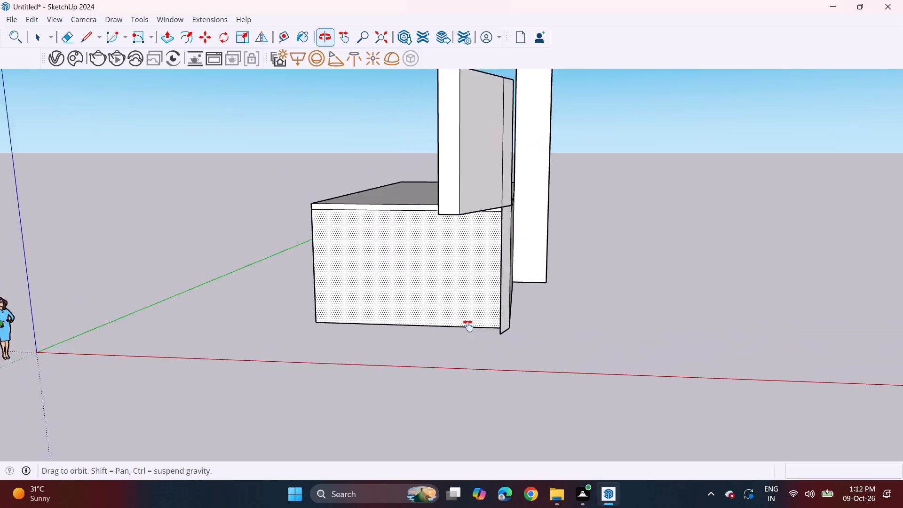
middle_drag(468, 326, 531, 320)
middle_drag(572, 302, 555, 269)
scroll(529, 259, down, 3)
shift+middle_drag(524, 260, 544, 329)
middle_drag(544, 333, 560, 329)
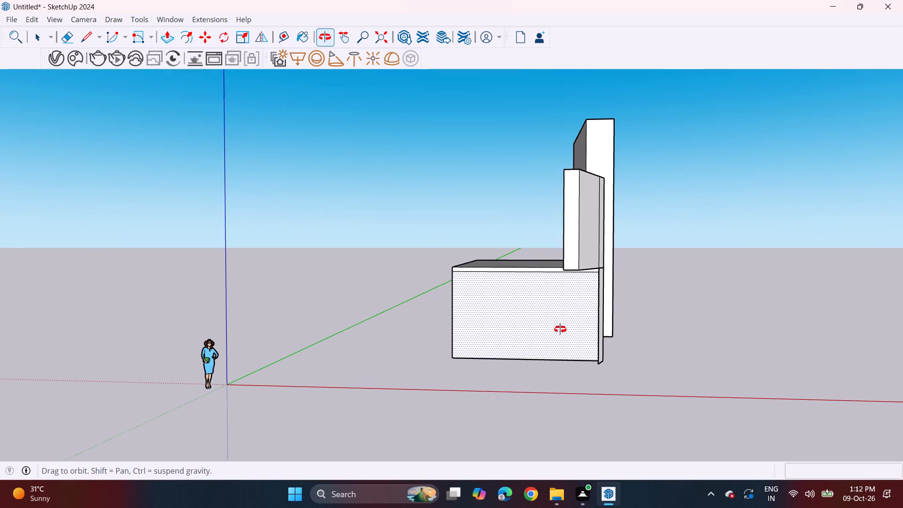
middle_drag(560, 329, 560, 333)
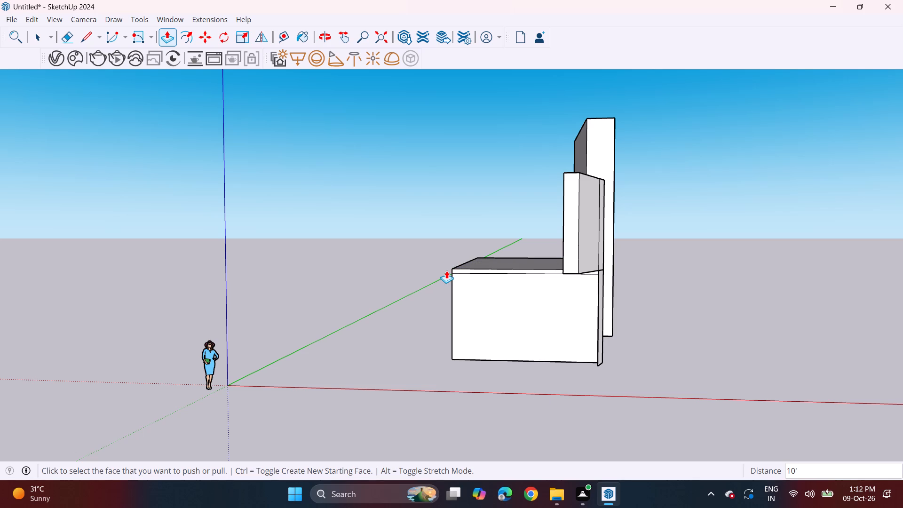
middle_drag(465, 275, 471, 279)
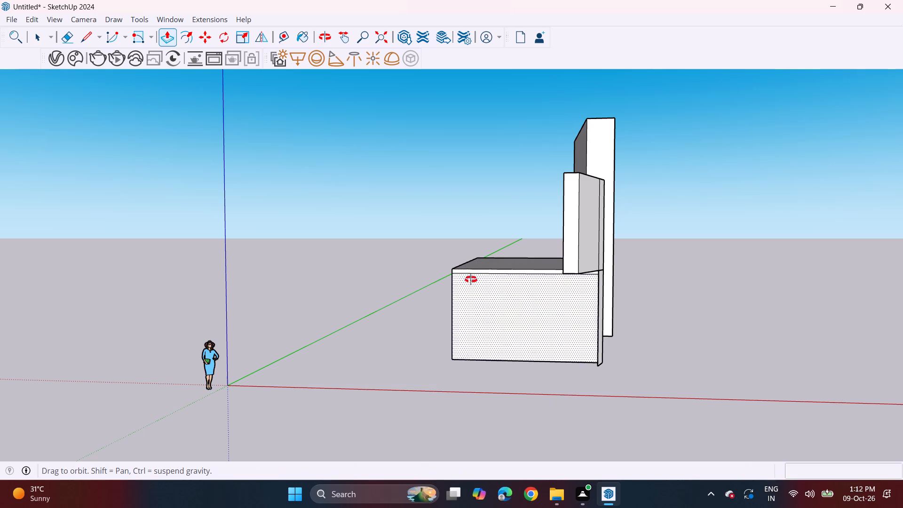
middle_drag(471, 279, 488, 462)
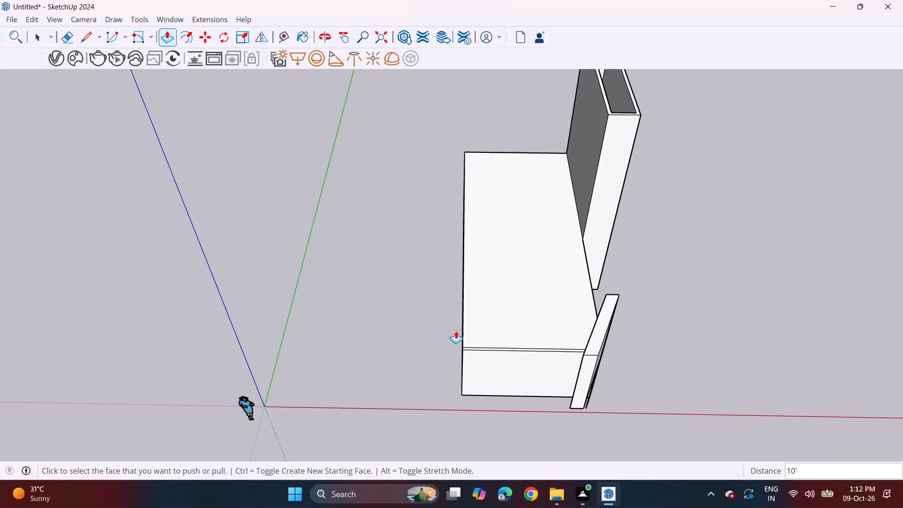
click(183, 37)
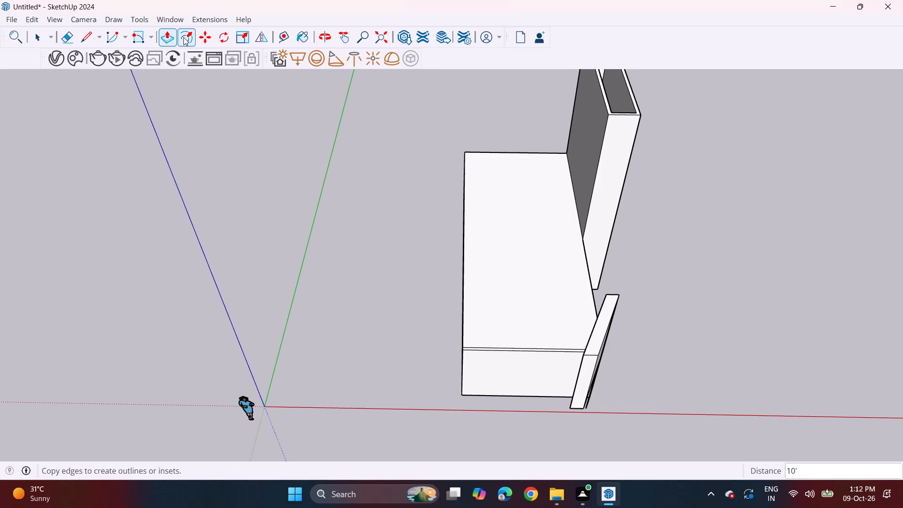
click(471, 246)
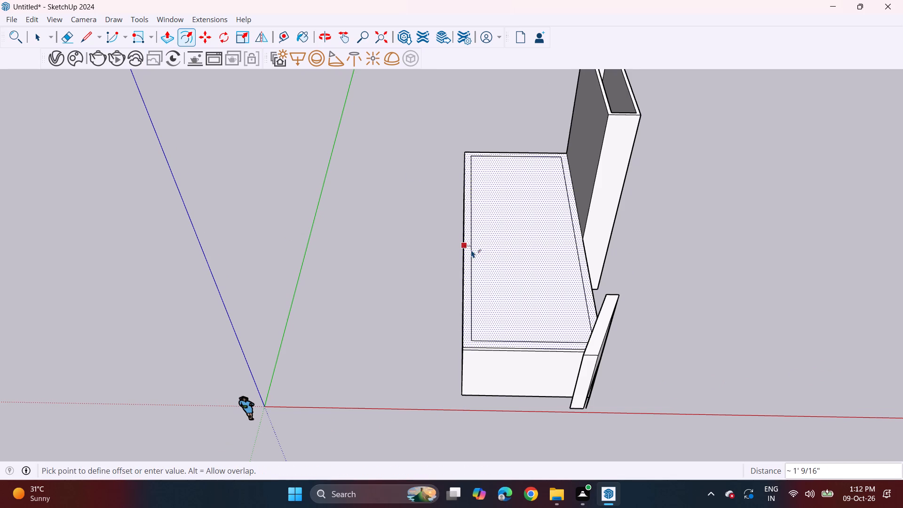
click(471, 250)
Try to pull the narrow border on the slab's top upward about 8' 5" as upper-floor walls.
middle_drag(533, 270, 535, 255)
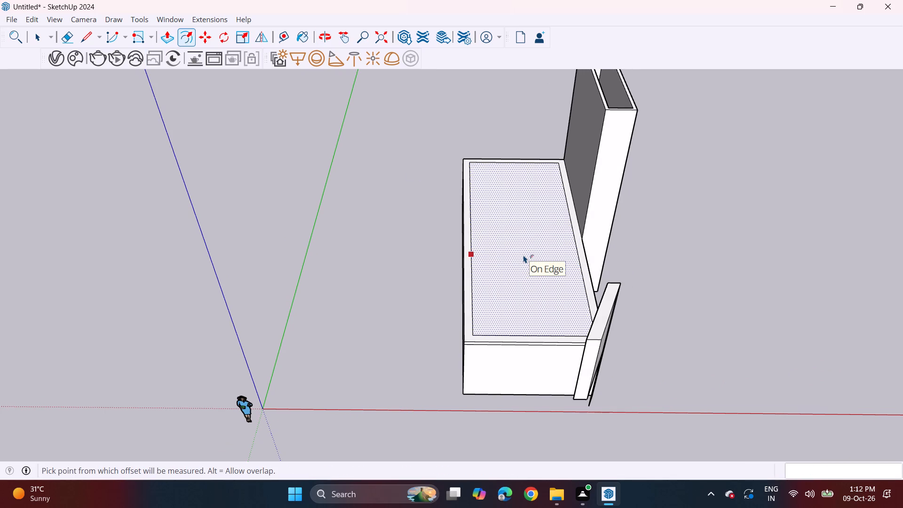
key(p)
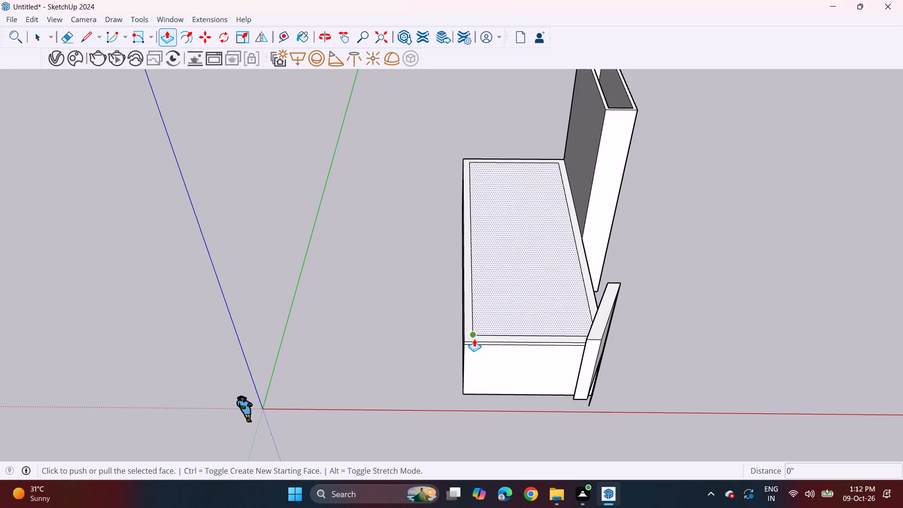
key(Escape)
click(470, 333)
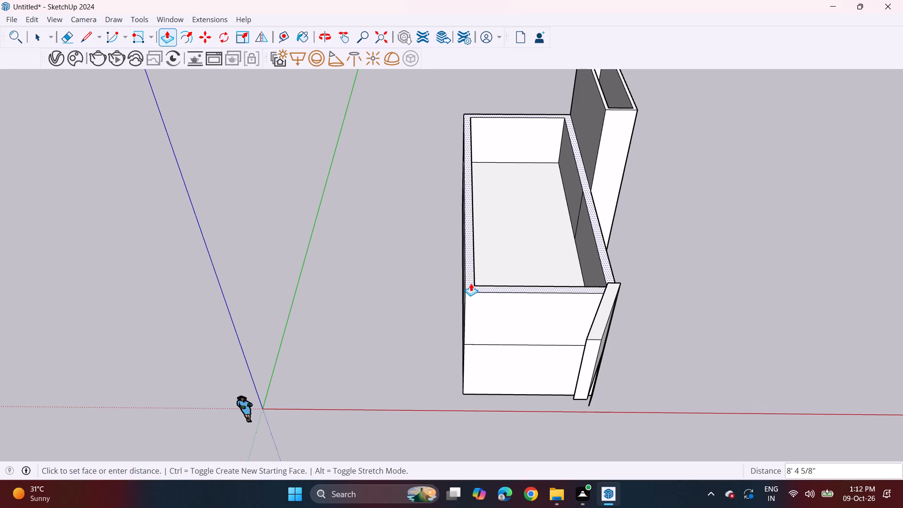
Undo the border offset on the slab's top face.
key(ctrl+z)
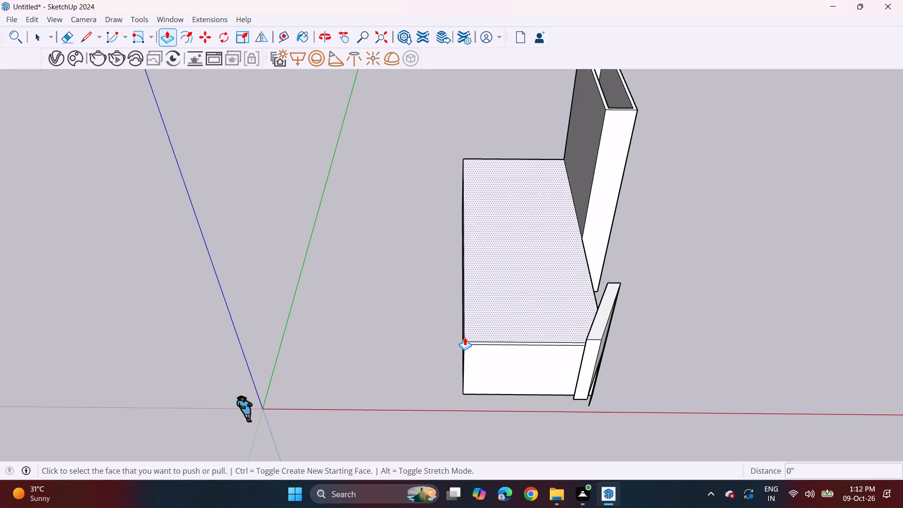
Push/Pull the slab's top face up 10' from a new starting face, keeping the slab's edges, to add the upper floor.
middle_drag(462, 331, 482, 225)
click(495, 270)
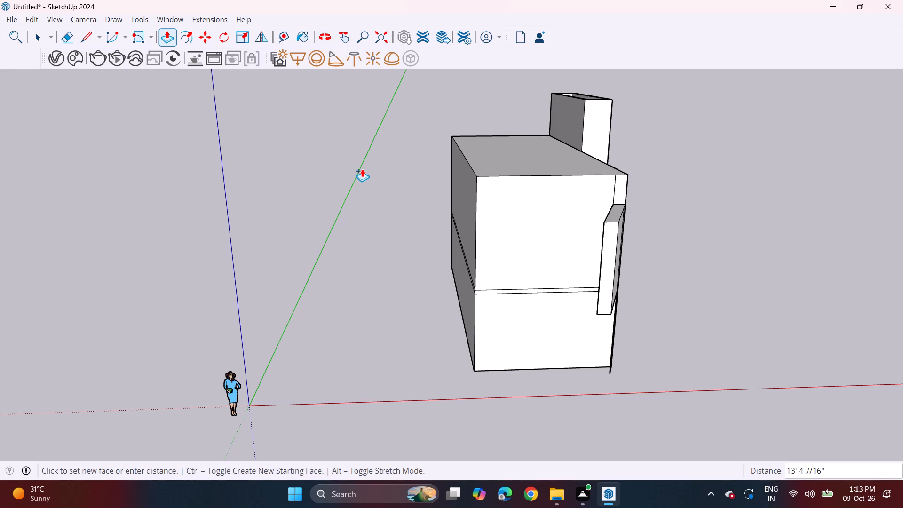
text(10')
key(Return)
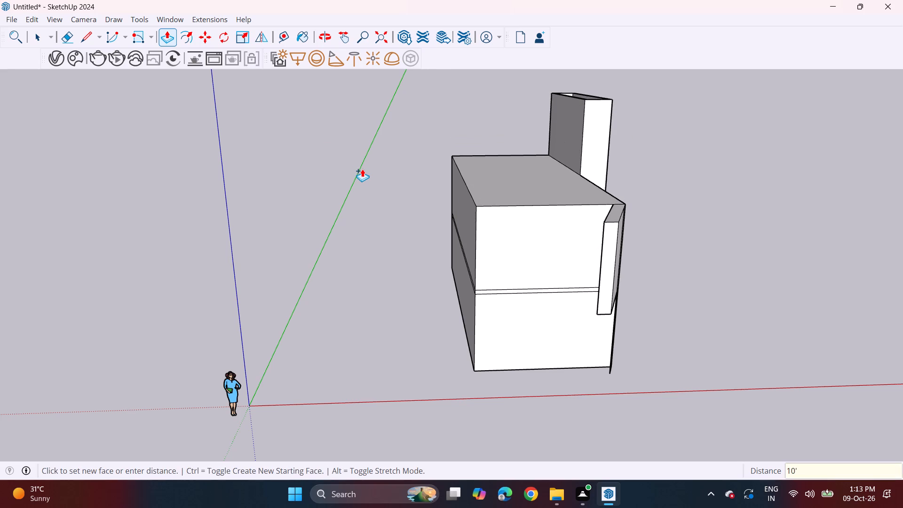
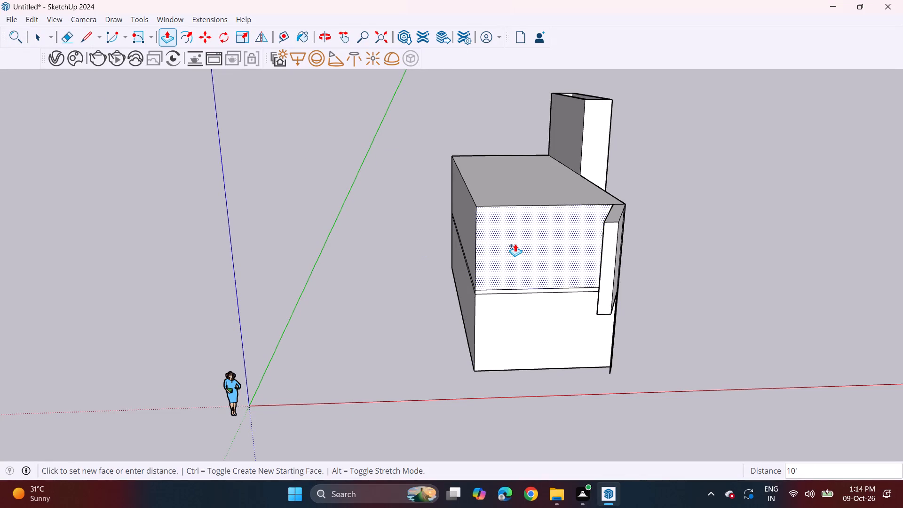
Switch to File Explorer and open the VAMSHI INTERIOR folder to look over the project files, returning to SketchUp.
click(559, 493)
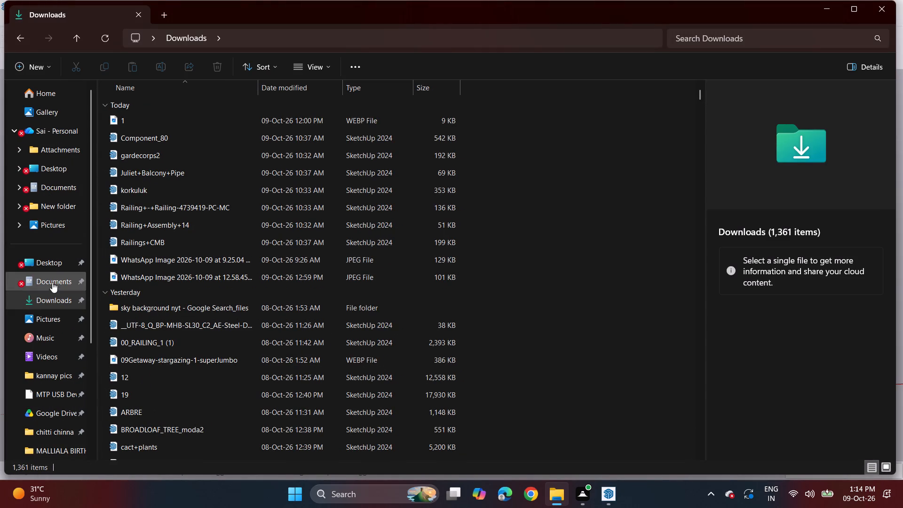
click(415, 39)
click(264, 64)
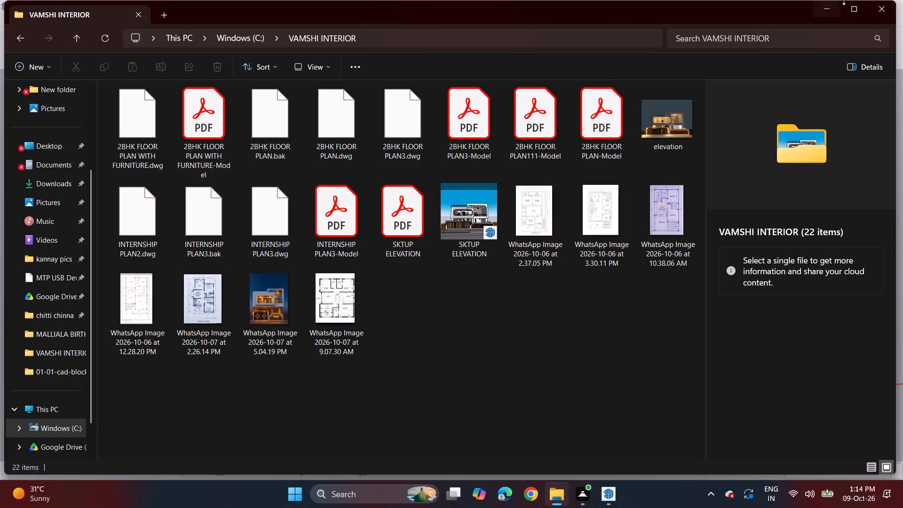
click(871, 2)
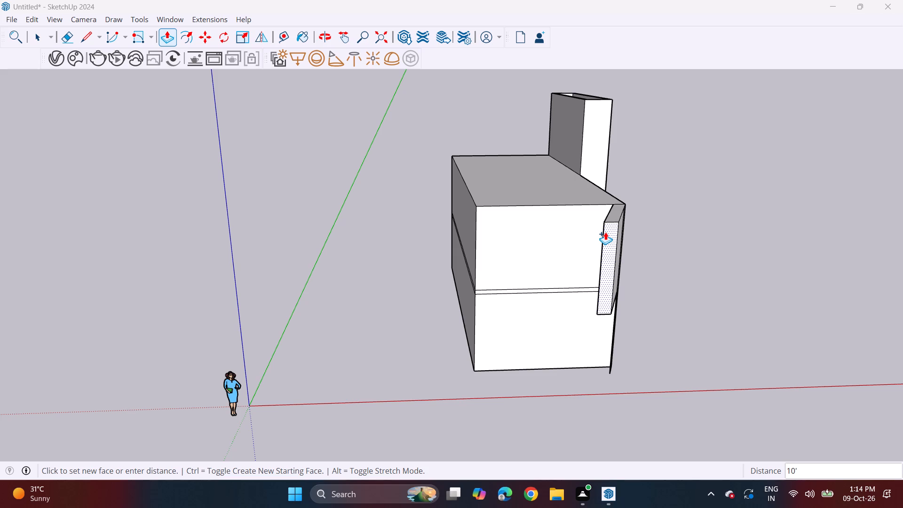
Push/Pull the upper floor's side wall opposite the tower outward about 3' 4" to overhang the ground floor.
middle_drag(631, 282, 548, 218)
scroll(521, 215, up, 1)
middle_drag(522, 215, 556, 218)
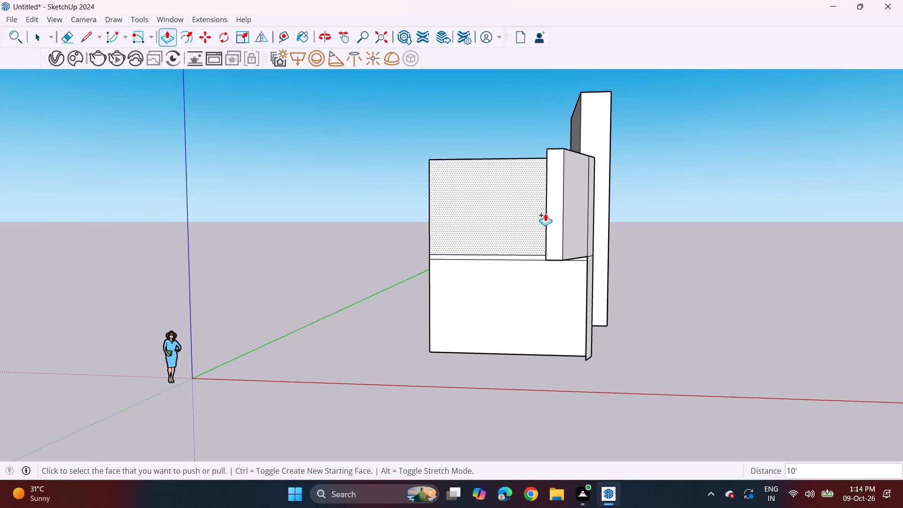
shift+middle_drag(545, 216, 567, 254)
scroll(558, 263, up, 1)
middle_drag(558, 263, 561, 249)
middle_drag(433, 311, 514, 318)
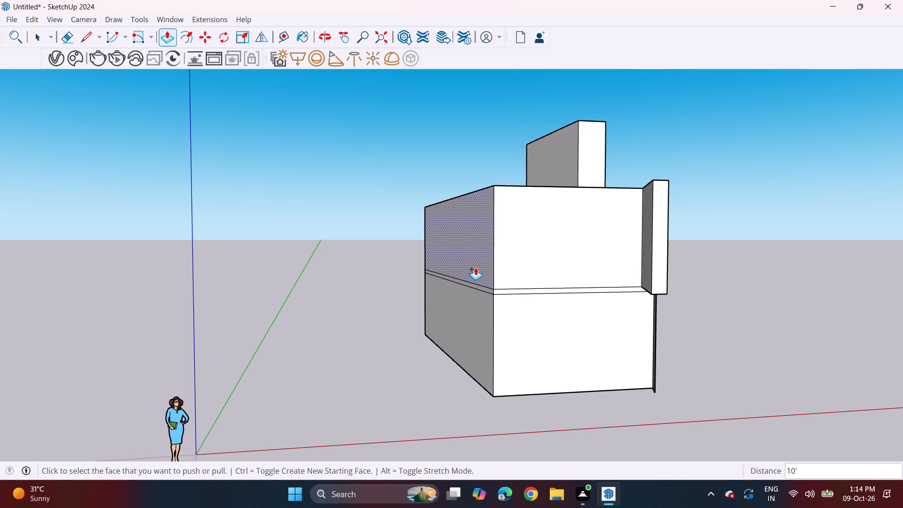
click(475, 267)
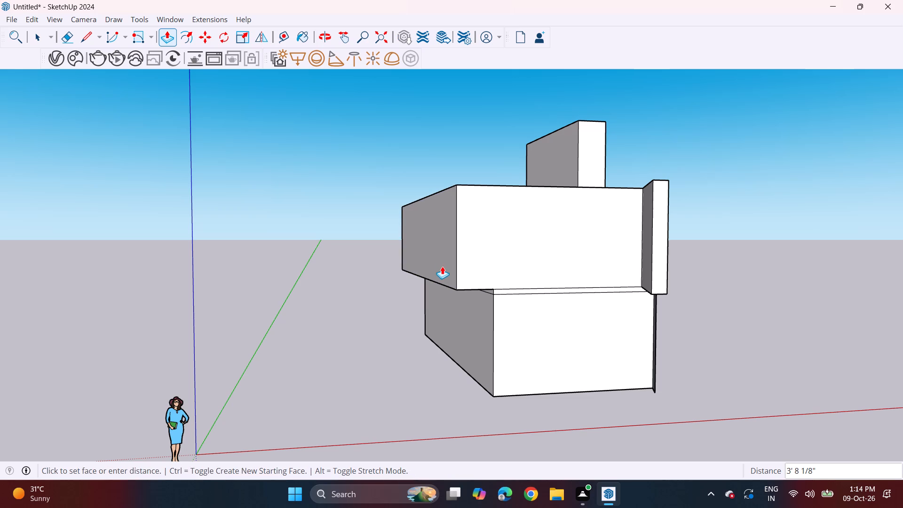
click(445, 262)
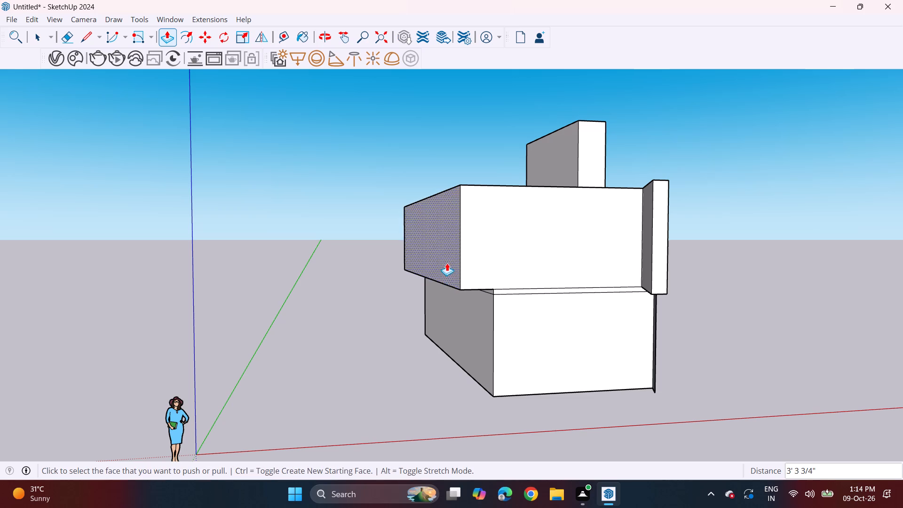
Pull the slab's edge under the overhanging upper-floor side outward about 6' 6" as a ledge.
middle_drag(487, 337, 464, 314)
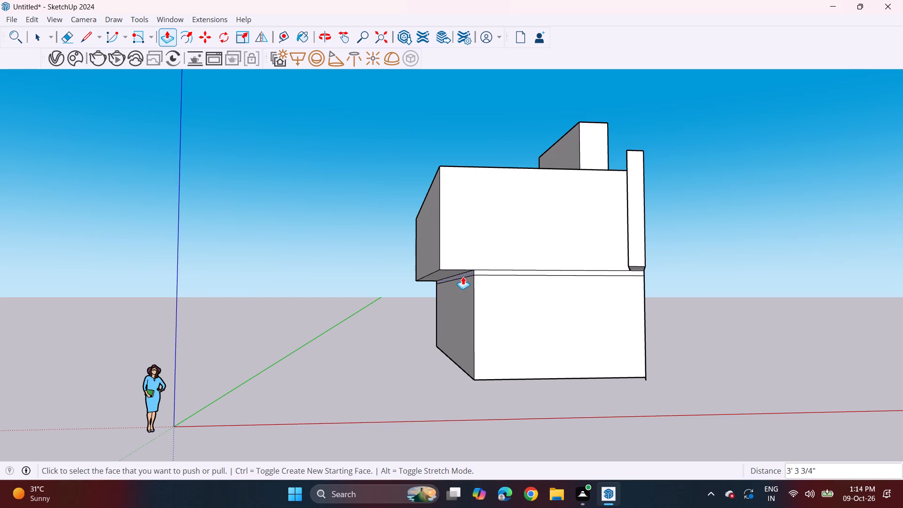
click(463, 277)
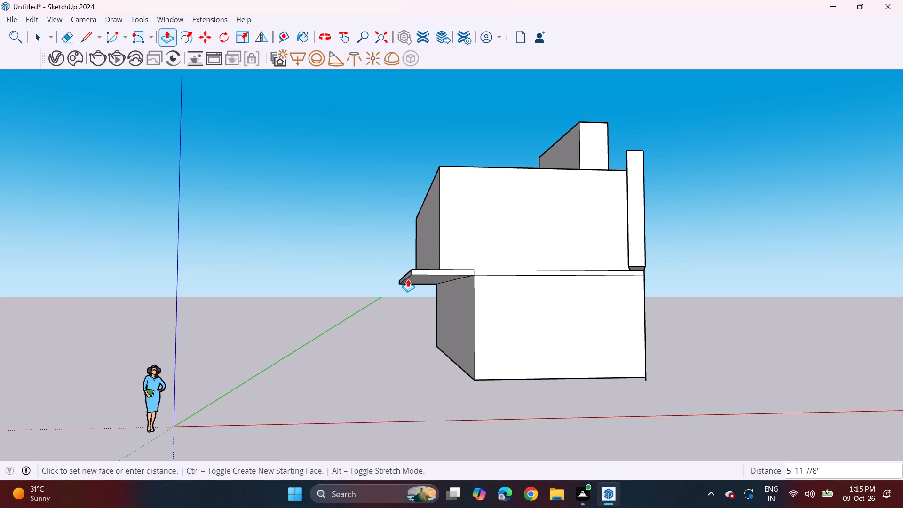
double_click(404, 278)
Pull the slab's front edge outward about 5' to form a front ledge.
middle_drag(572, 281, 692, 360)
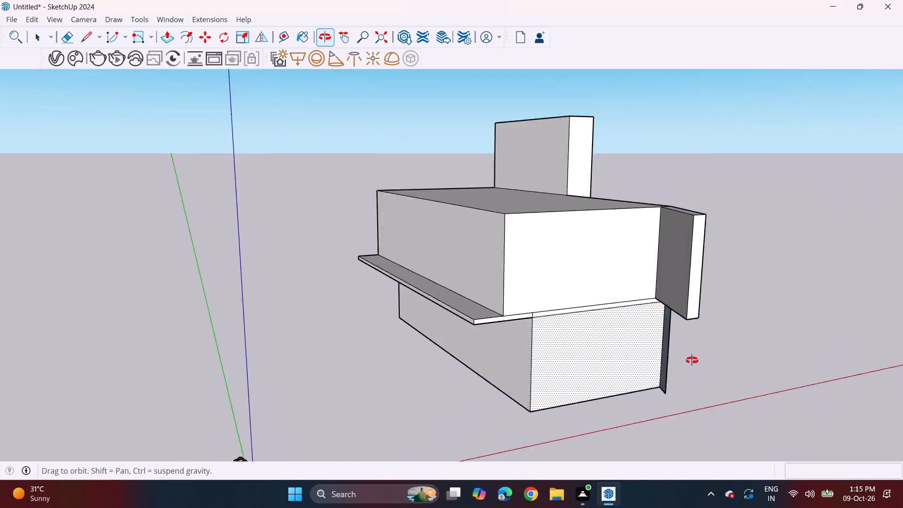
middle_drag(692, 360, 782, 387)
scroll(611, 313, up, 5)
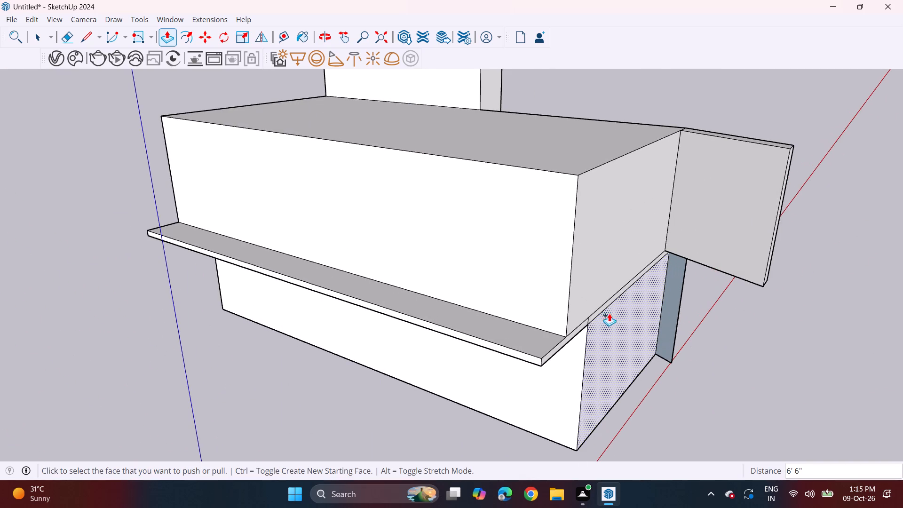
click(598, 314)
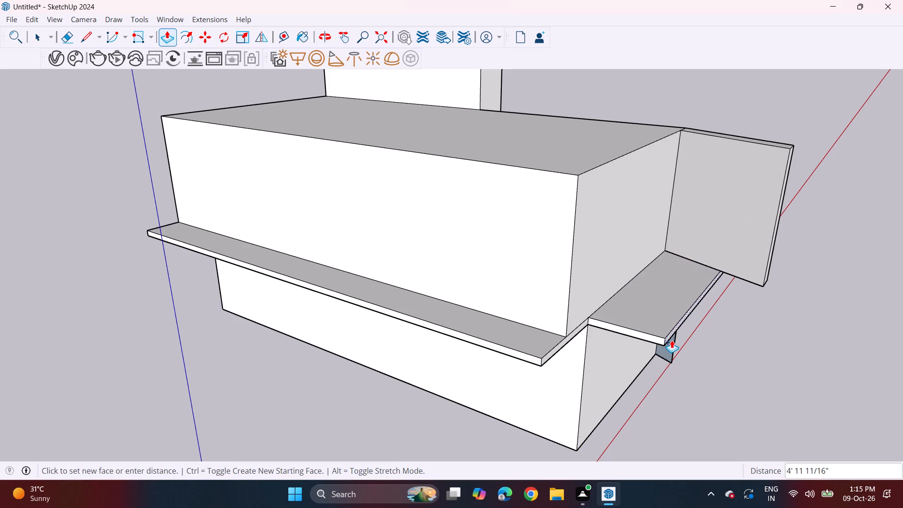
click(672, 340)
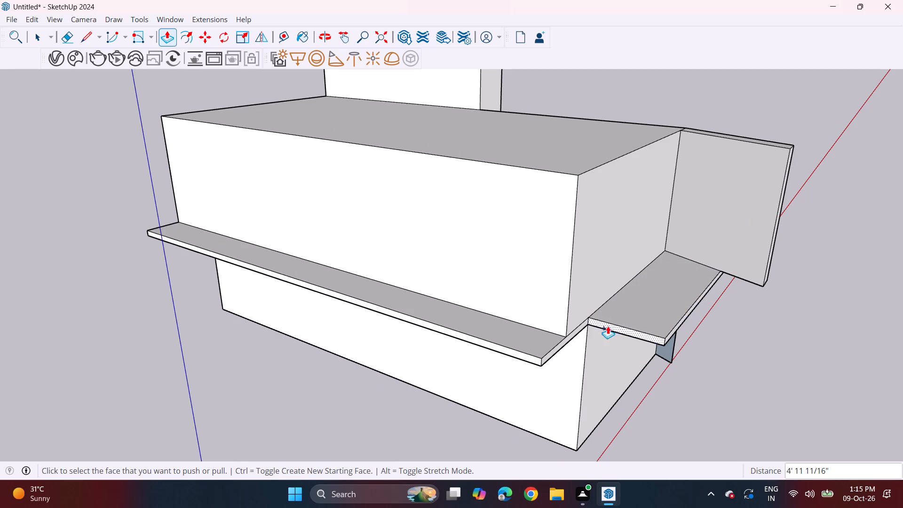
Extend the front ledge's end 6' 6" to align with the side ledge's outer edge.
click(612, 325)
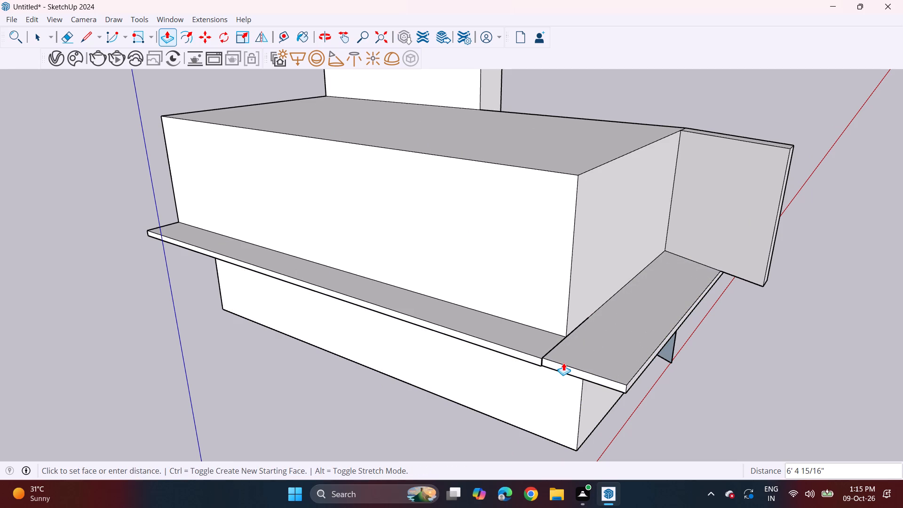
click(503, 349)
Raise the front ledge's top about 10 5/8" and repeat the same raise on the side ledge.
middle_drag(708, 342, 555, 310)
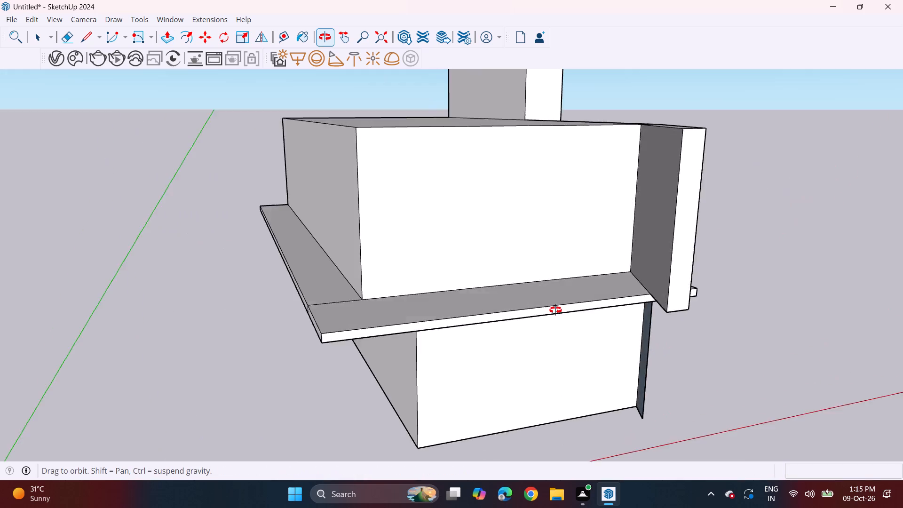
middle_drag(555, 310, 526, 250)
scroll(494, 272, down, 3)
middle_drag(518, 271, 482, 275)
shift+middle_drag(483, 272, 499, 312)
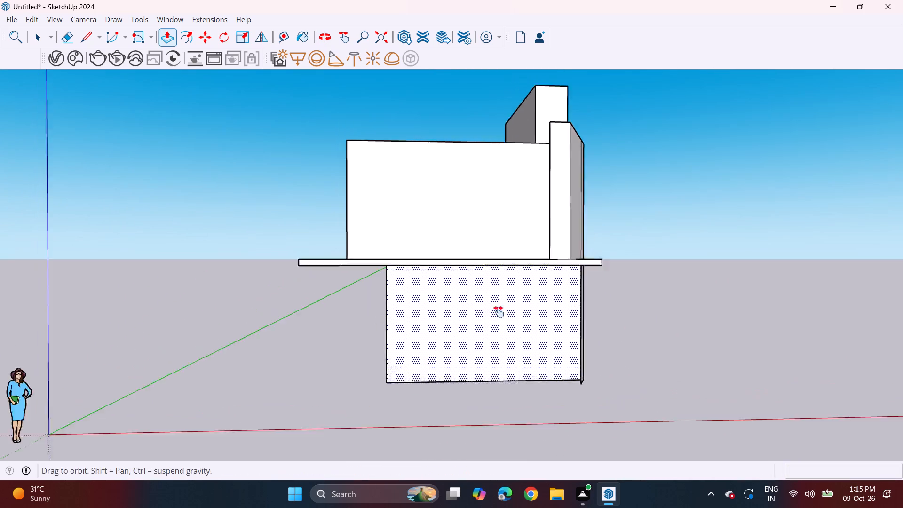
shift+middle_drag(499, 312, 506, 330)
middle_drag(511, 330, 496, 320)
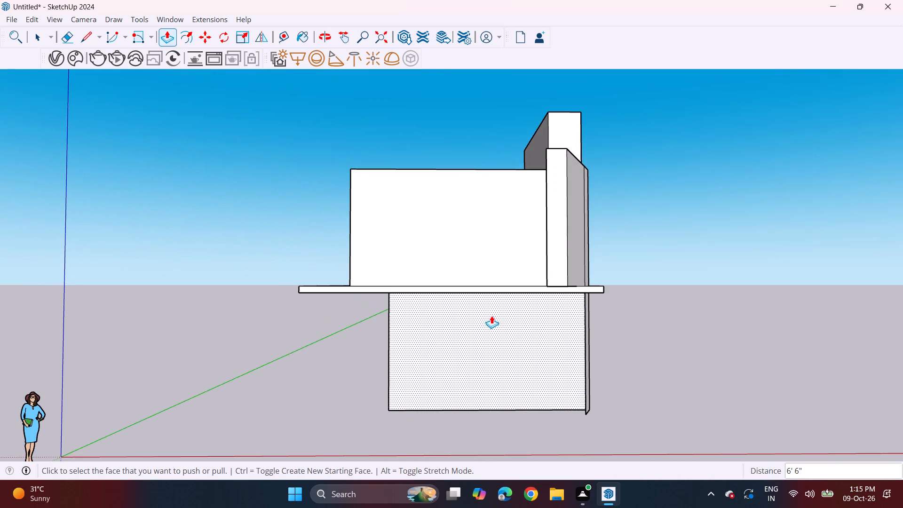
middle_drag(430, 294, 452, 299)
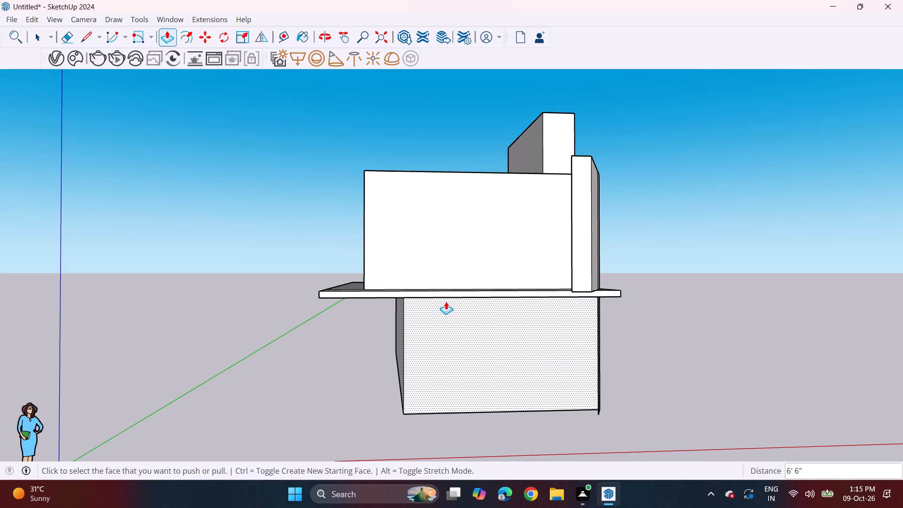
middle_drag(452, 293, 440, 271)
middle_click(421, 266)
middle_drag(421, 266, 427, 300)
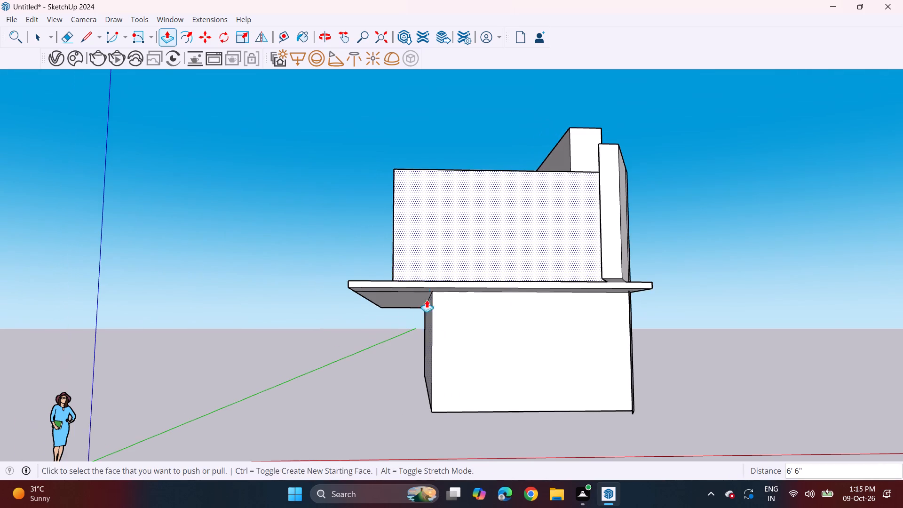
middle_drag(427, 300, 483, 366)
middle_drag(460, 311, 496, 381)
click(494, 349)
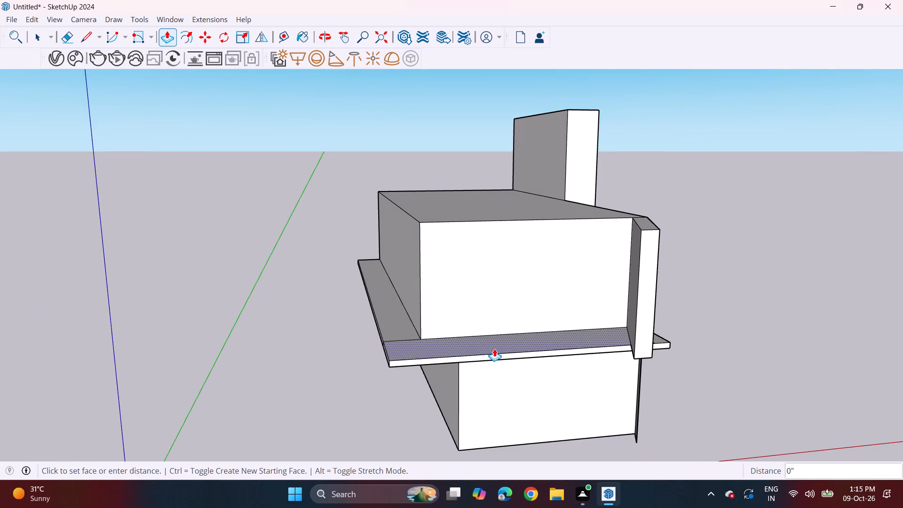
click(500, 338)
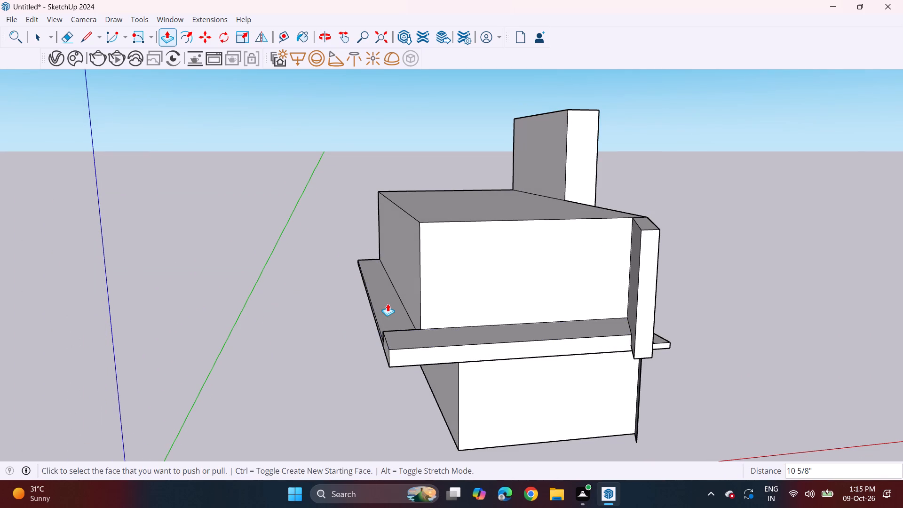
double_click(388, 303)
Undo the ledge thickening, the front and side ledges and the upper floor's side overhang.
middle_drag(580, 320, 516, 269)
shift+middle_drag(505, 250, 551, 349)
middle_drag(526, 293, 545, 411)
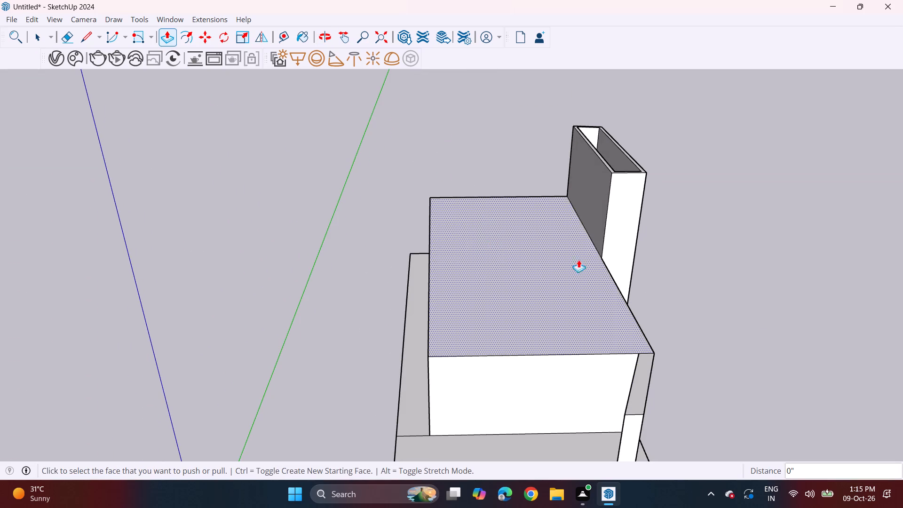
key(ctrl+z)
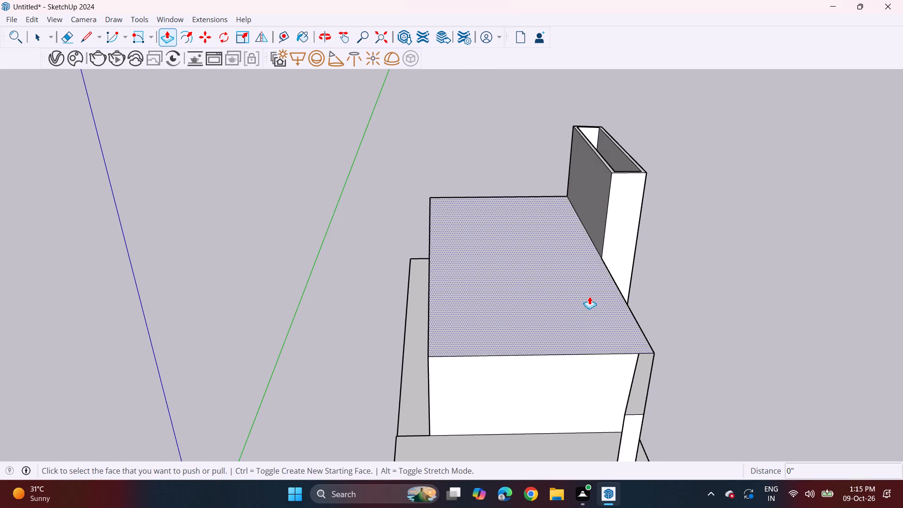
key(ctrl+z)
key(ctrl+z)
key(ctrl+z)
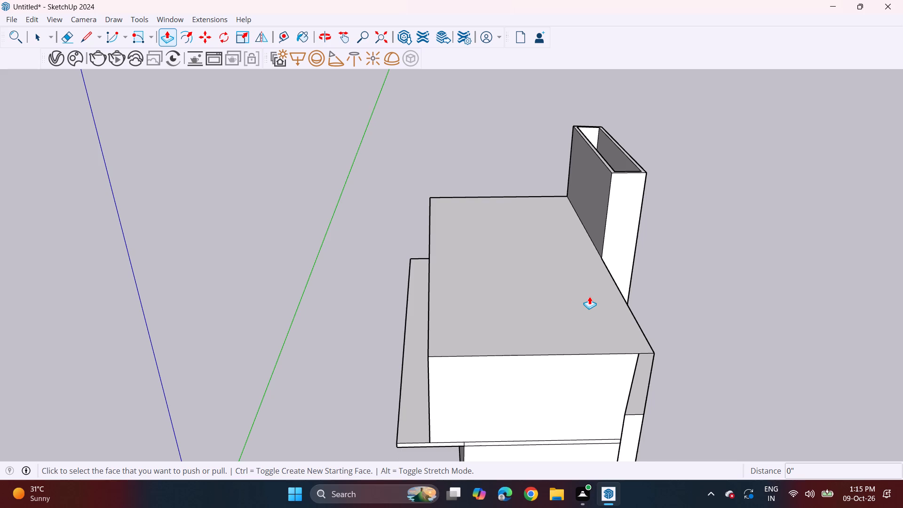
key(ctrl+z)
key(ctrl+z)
Undo the 10' upper-floor extrusion to return to the bare slab top.
key(ctrl+z)
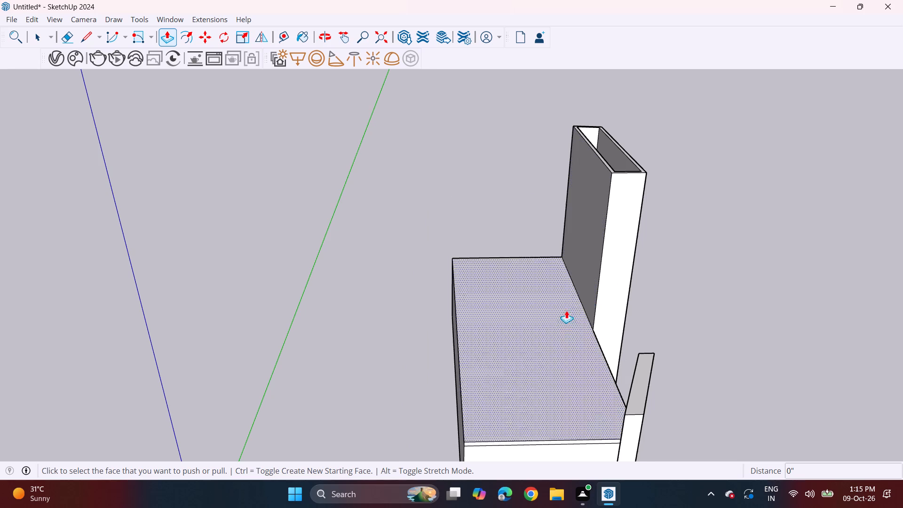
Offset the slab's top face outline inward by about 1' to form a narrow wall border.
click(193, 40)
click(461, 310)
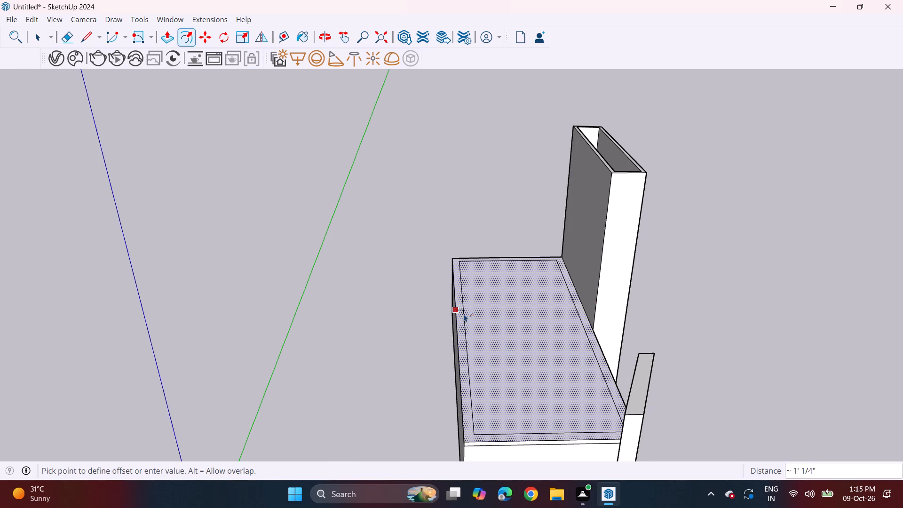
click(463, 314)
key(space)
Push/Pull the narrow border on the slab's top up 10' as the upper-floor walls.
text(p)
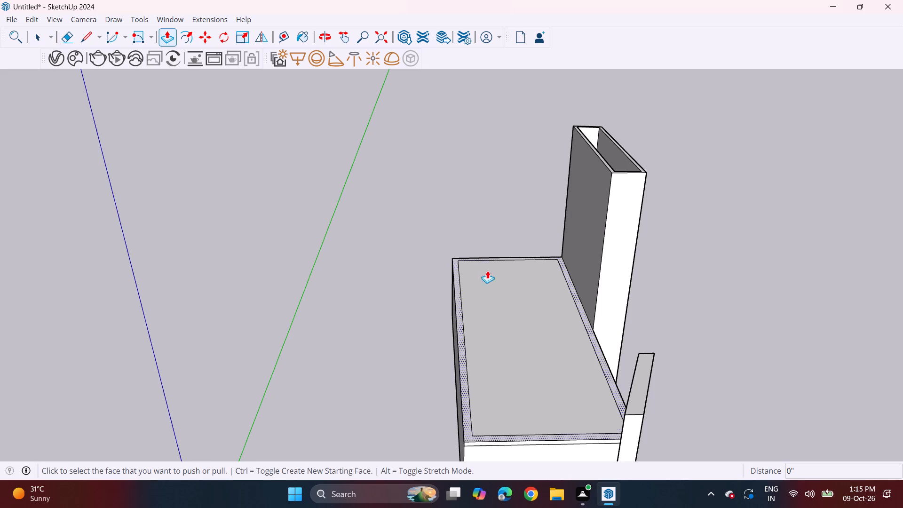
click(461, 330)
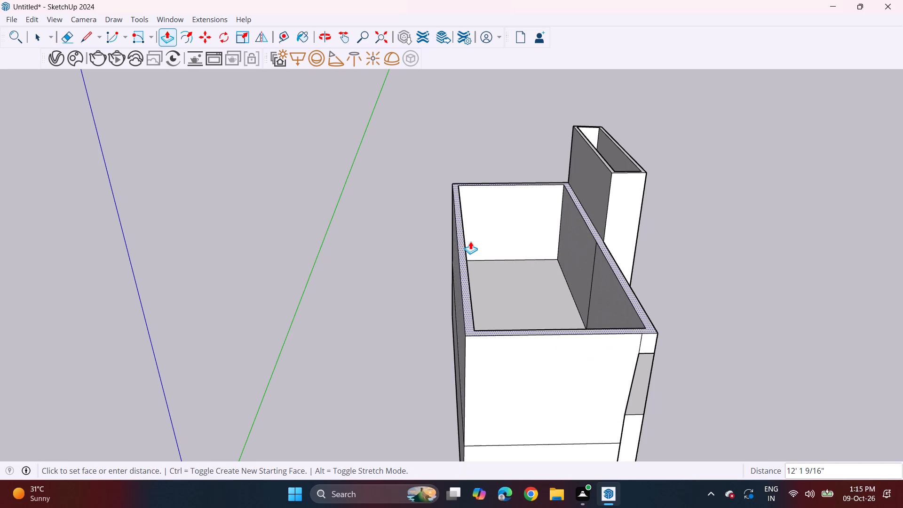
text(10)
key(semicolon)
key(Return)
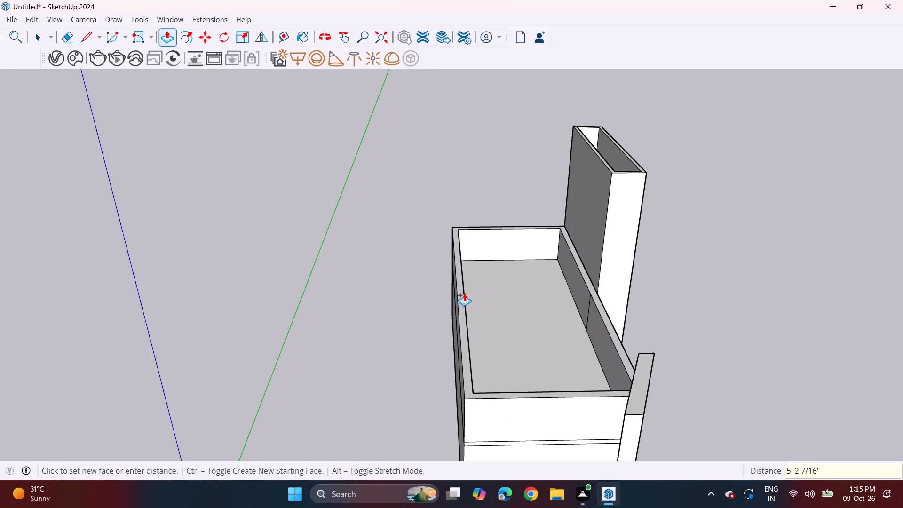
text(10')
key(Return)
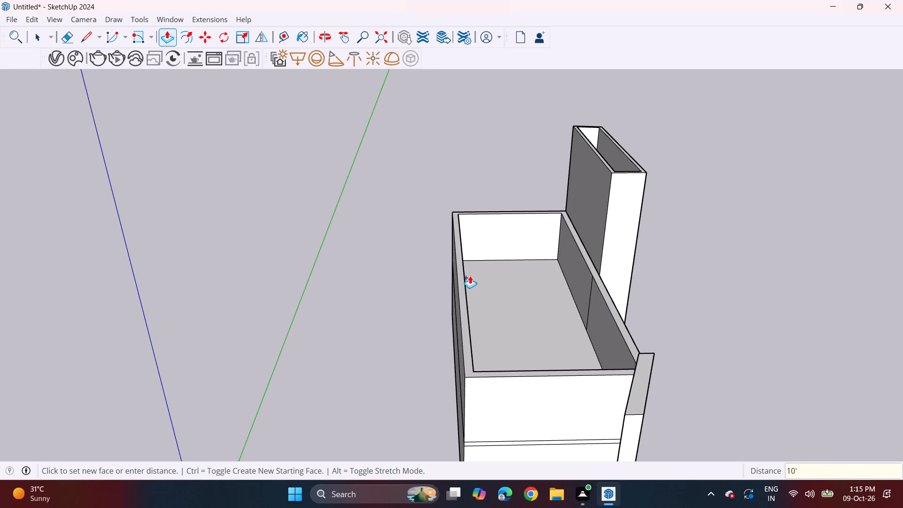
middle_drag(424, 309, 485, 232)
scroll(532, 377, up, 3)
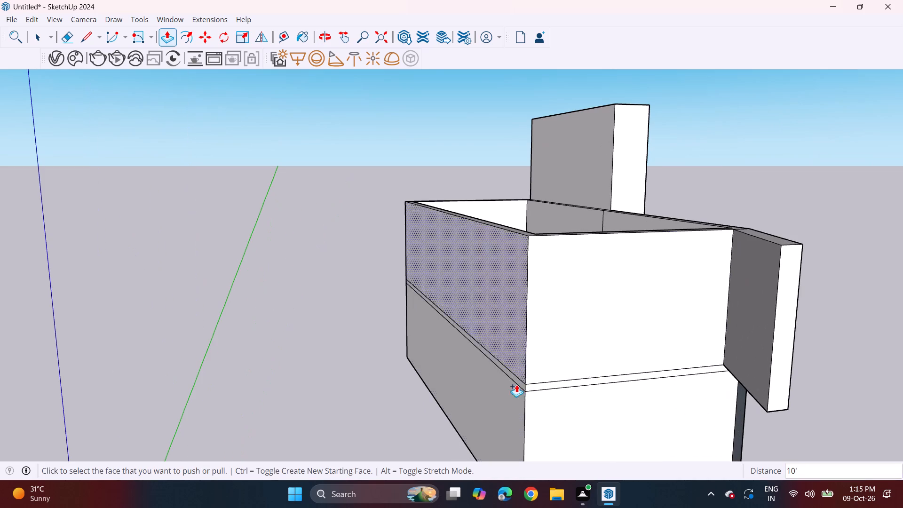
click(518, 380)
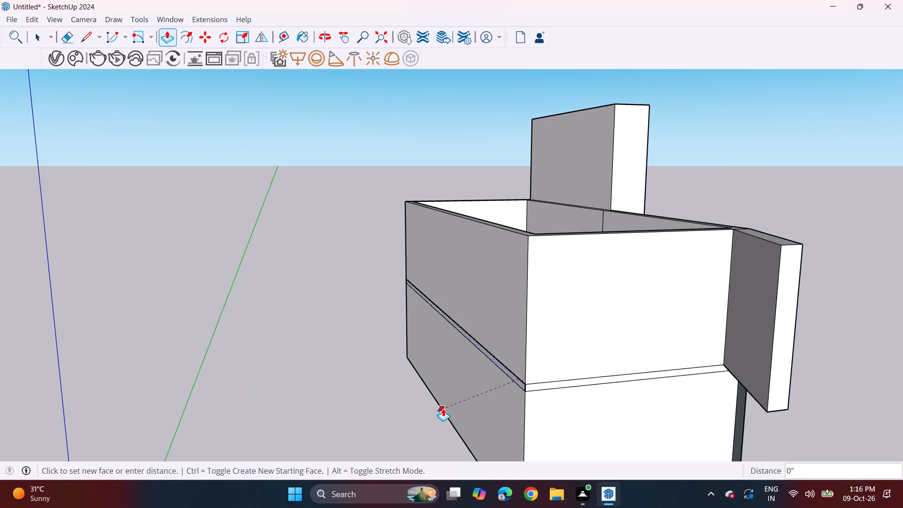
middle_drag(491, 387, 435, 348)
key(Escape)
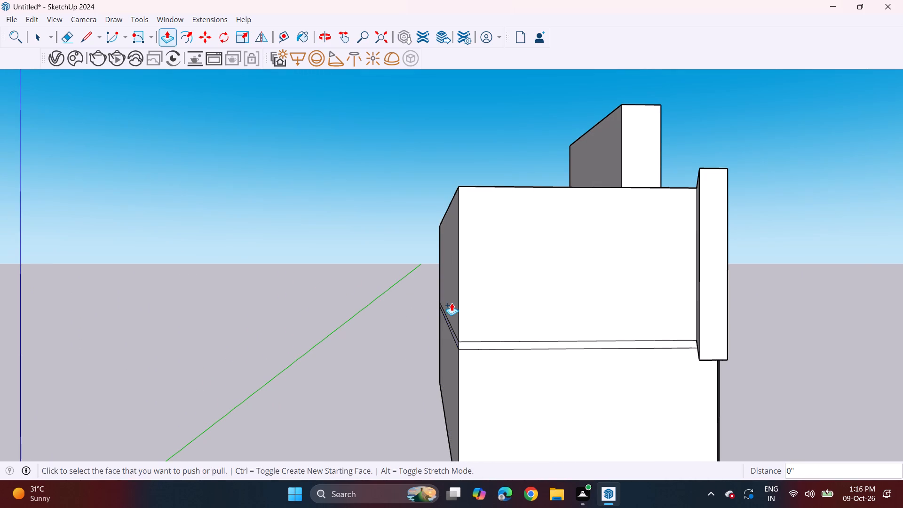
Push/Pull the long upper-floor wall outward about 3' so it overhangs the ground floor.
click(452, 301)
middle_drag(426, 320, 424, 381)
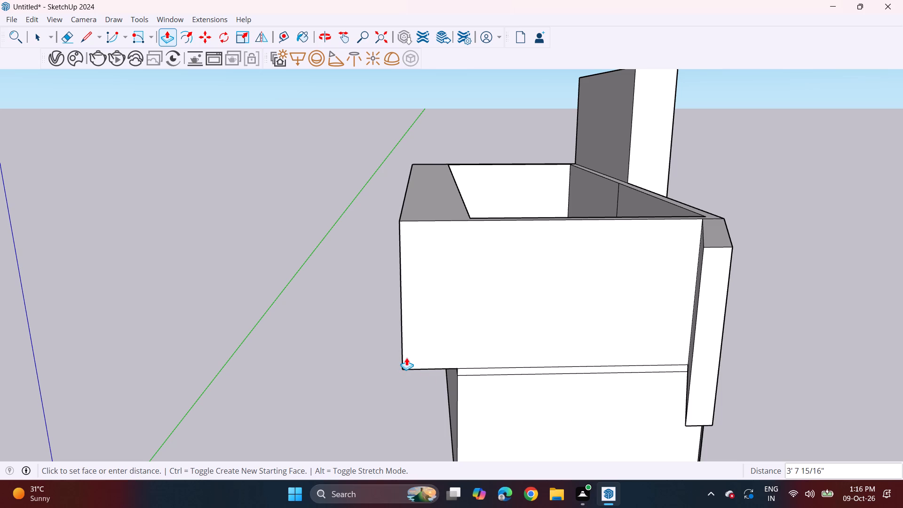
middle_click(419, 366)
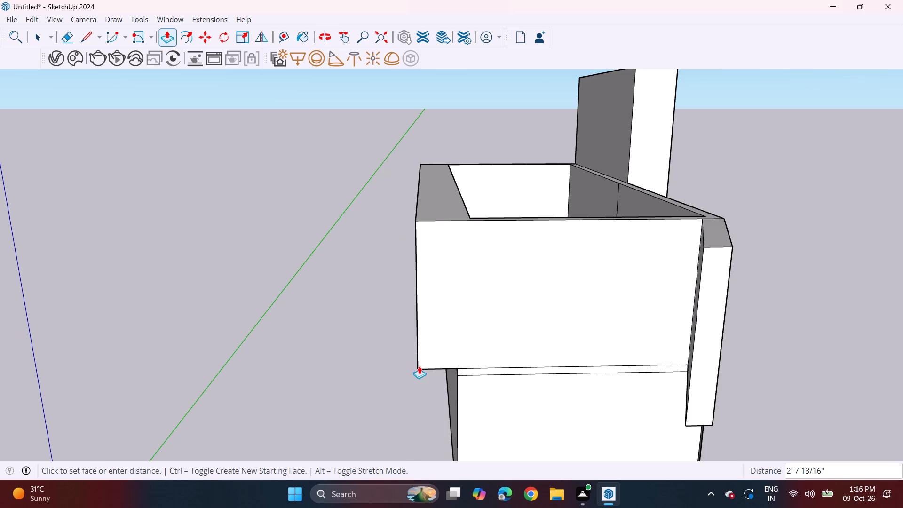
click(414, 366)
Push/Pull the slab edge beneath the overhanging long wall outward about 7' 10" as a projecting ledge.
middle_drag(422, 365, 453, 331)
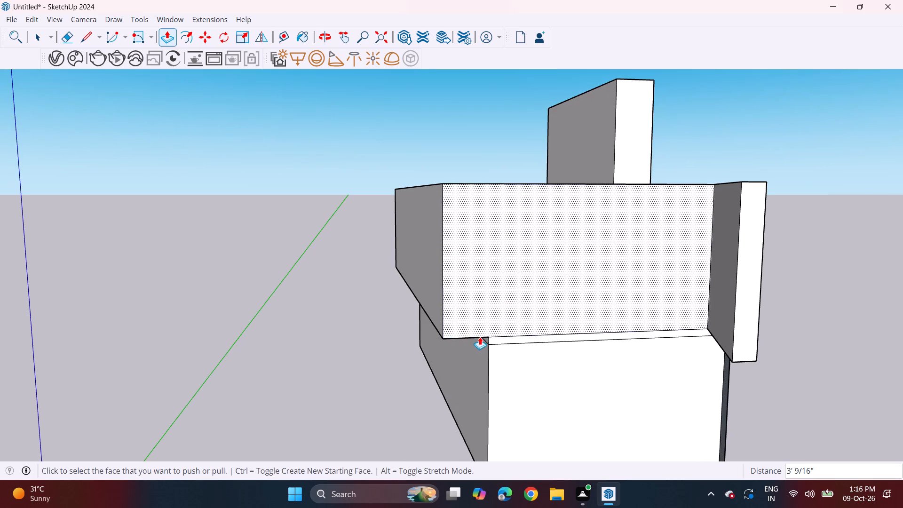
middle_drag(484, 331, 512, 272)
click(503, 283)
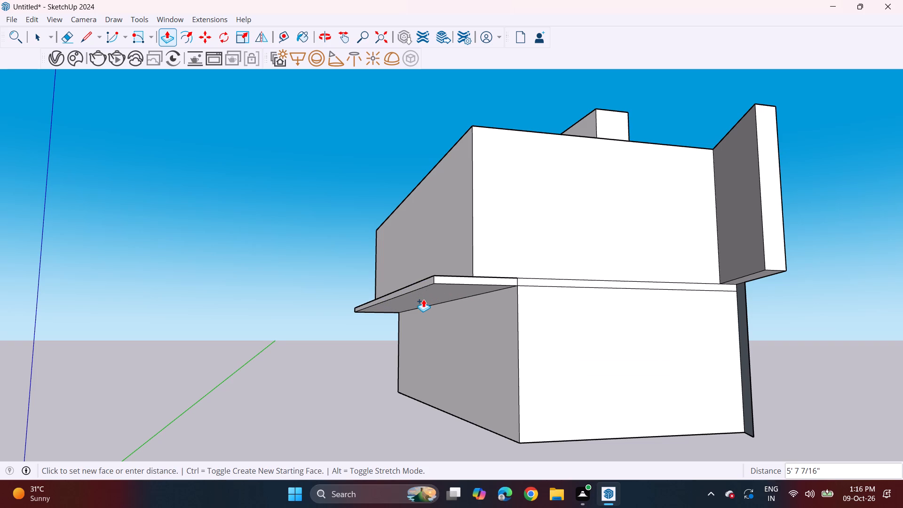
middle_drag(423, 300, 365, 307)
scroll(365, 307, down, 6)
middle_drag(365, 308, 372, 323)
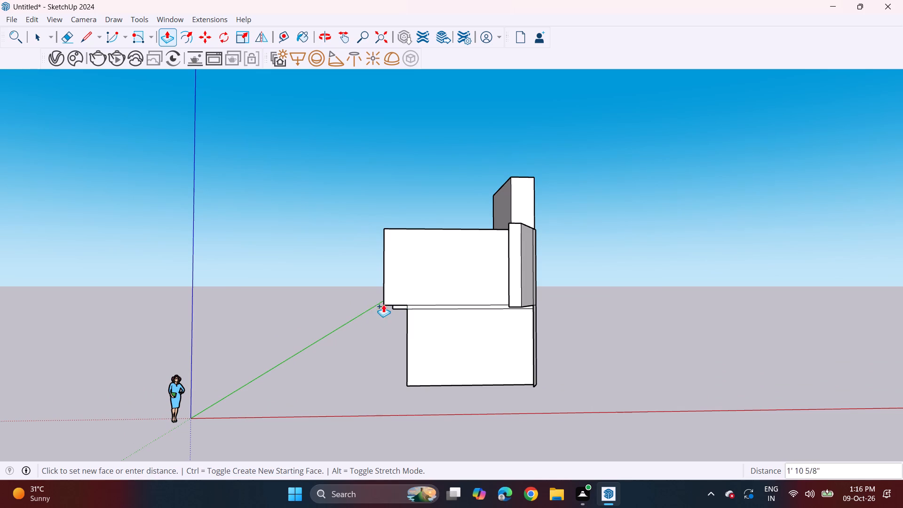
click(349, 306)
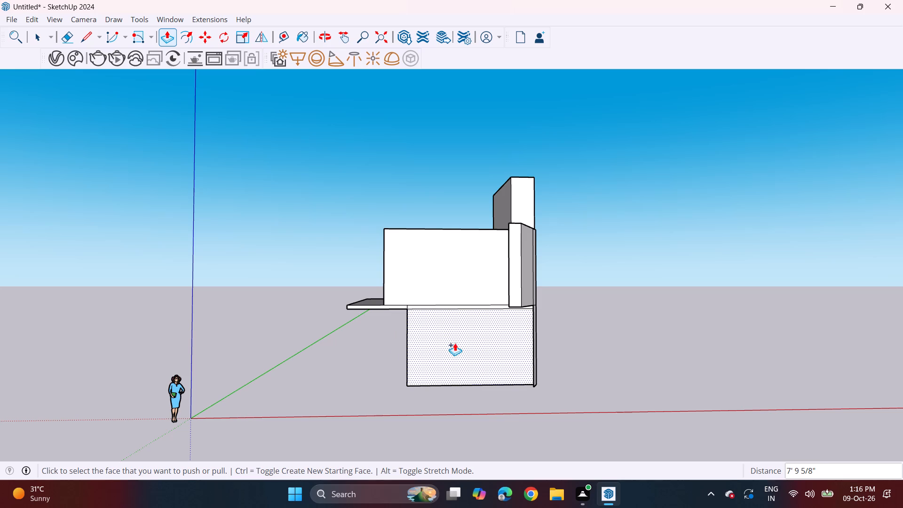
Push/Pull the end face of the long ledge out about 7' 5" past the building corner on the fin side.
middle_drag(437, 316, 435, 382)
scroll(400, 345, up, 4)
click(403, 340)
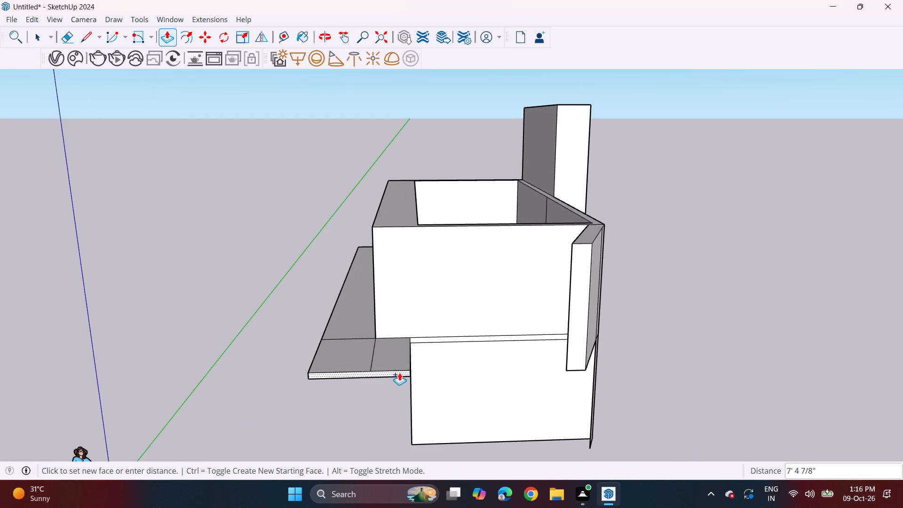
click(399, 373)
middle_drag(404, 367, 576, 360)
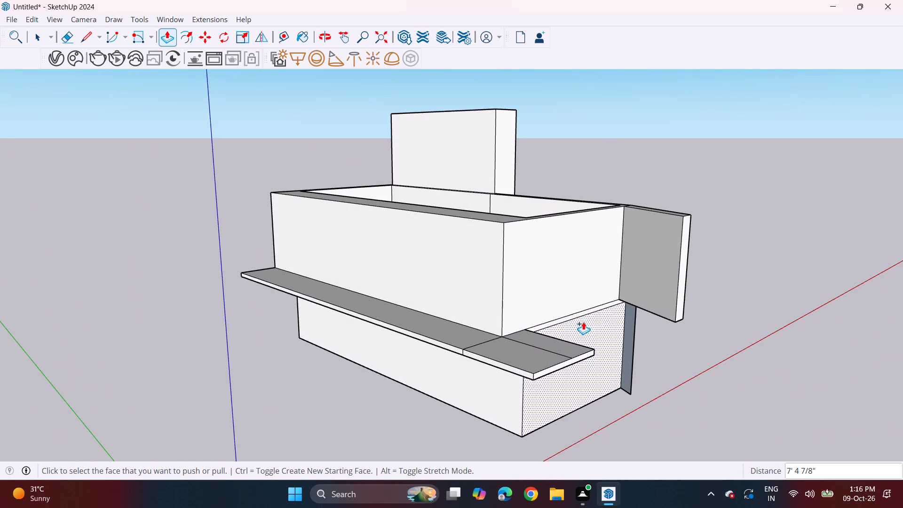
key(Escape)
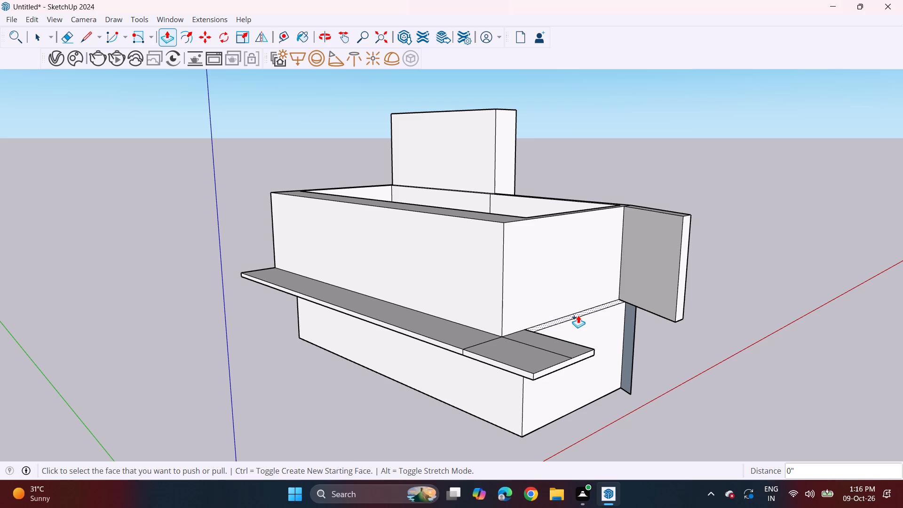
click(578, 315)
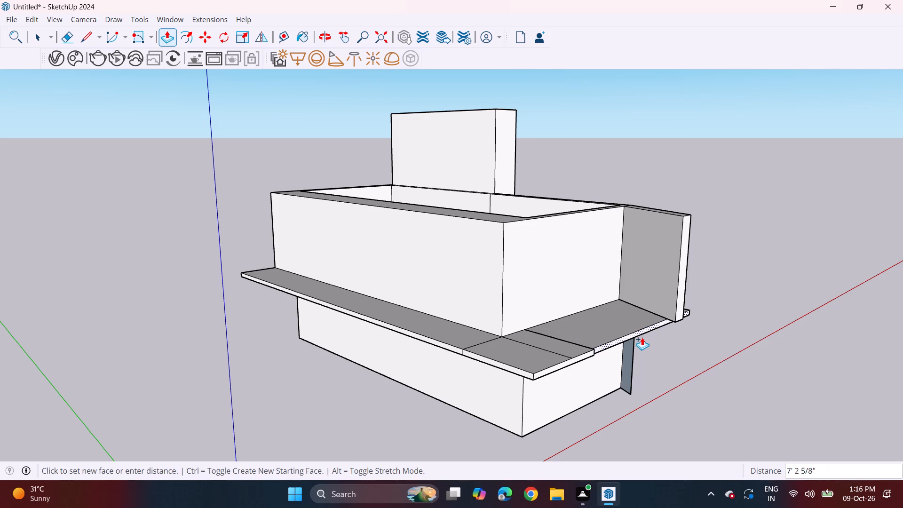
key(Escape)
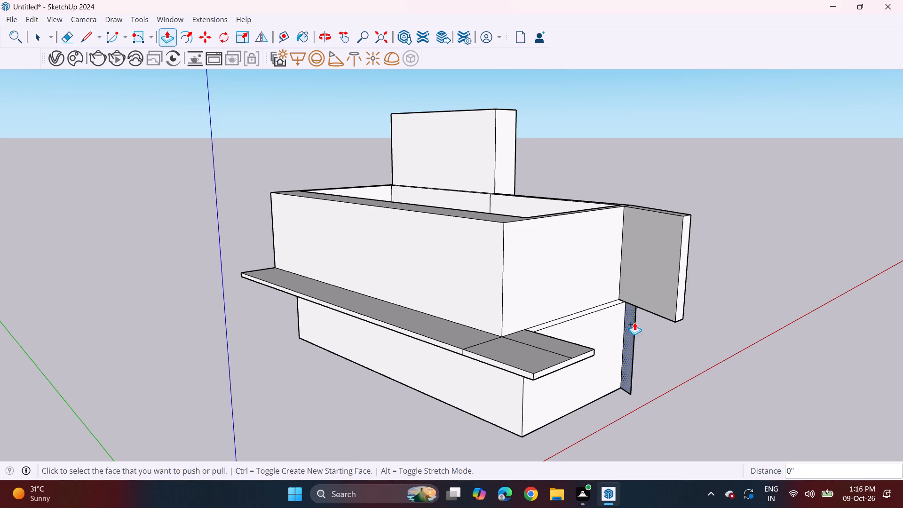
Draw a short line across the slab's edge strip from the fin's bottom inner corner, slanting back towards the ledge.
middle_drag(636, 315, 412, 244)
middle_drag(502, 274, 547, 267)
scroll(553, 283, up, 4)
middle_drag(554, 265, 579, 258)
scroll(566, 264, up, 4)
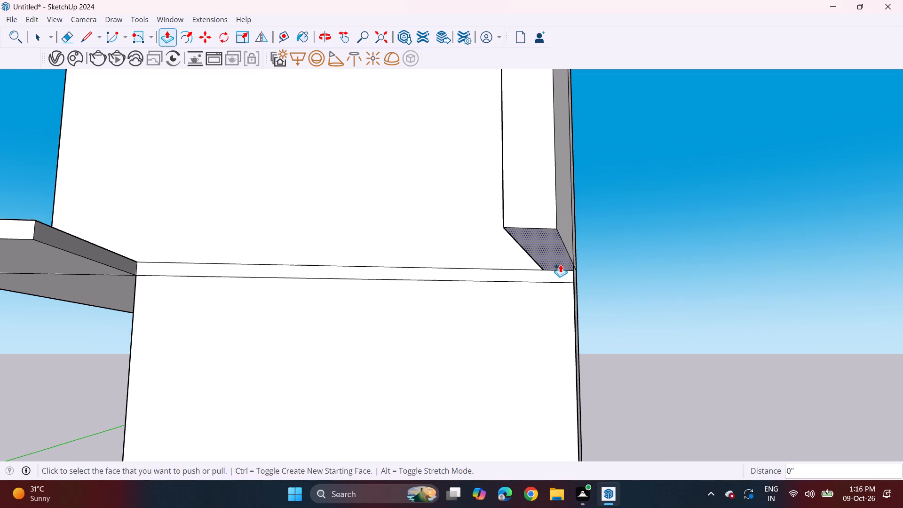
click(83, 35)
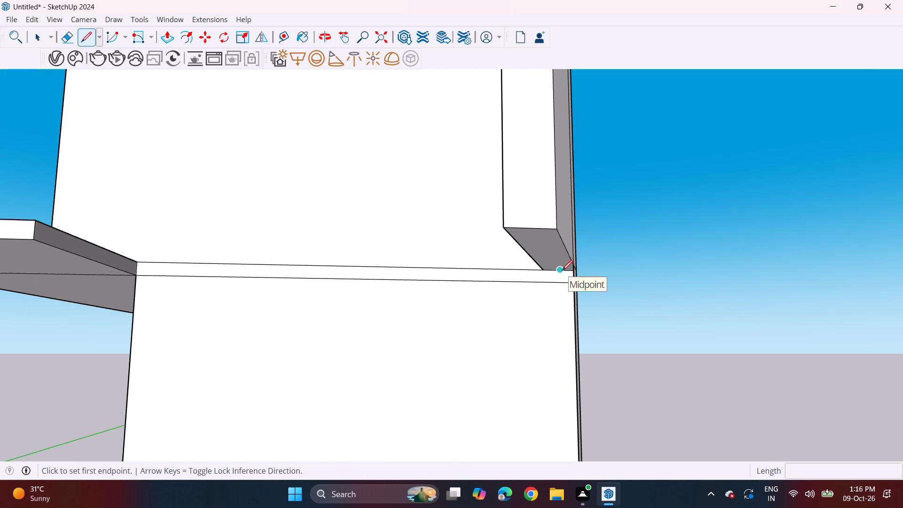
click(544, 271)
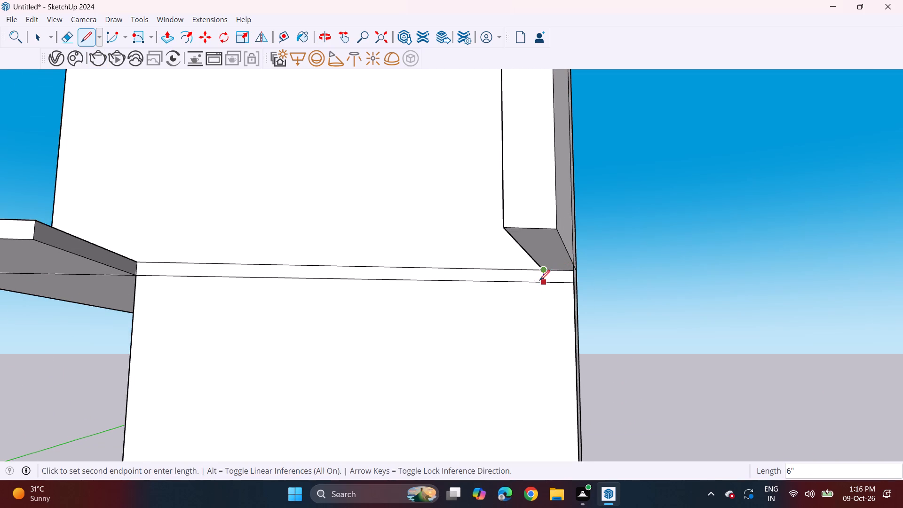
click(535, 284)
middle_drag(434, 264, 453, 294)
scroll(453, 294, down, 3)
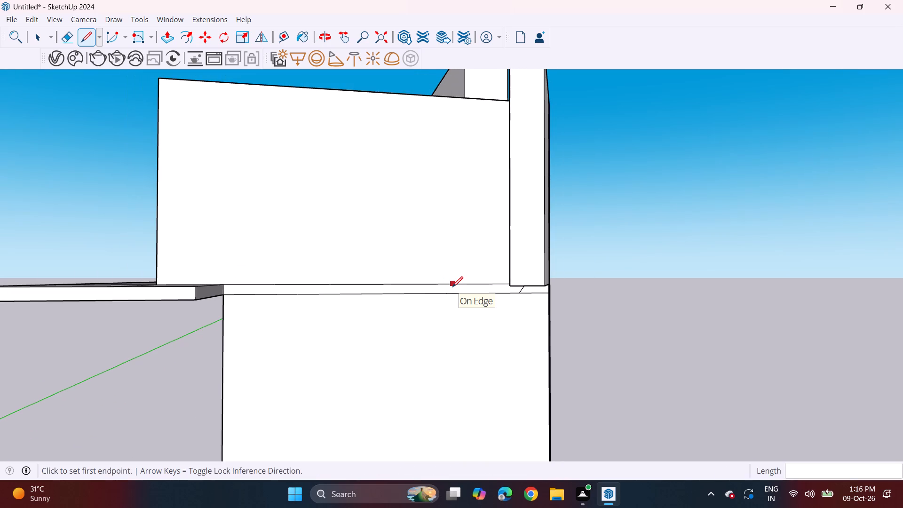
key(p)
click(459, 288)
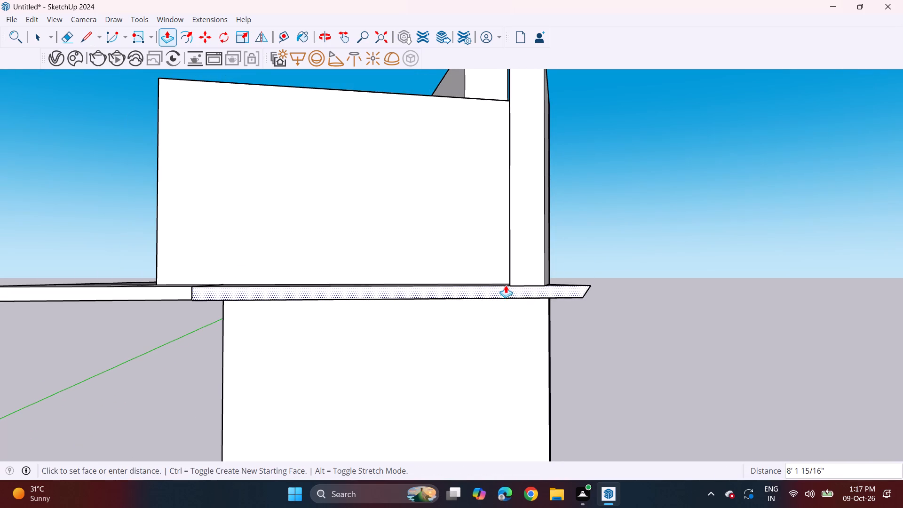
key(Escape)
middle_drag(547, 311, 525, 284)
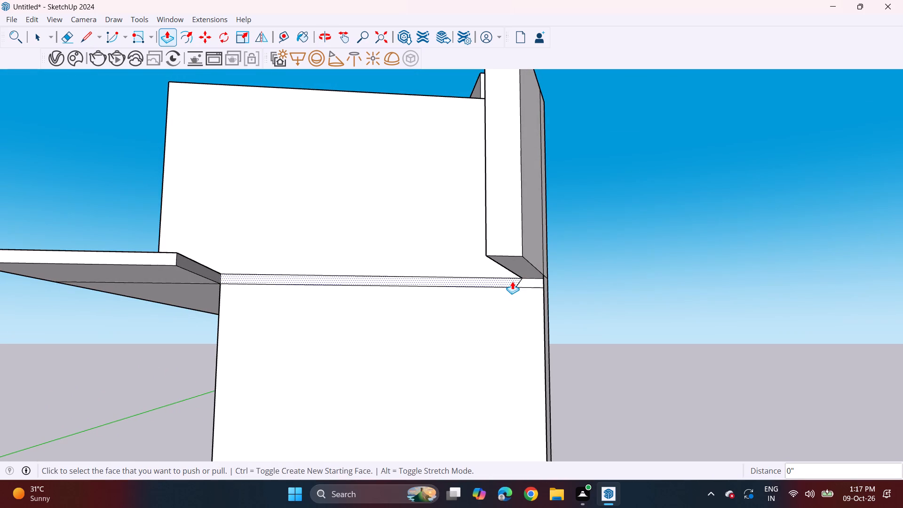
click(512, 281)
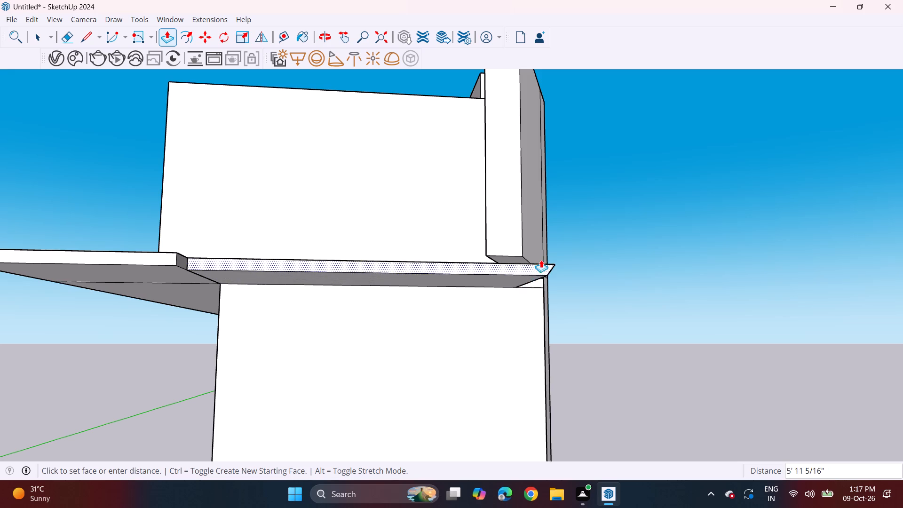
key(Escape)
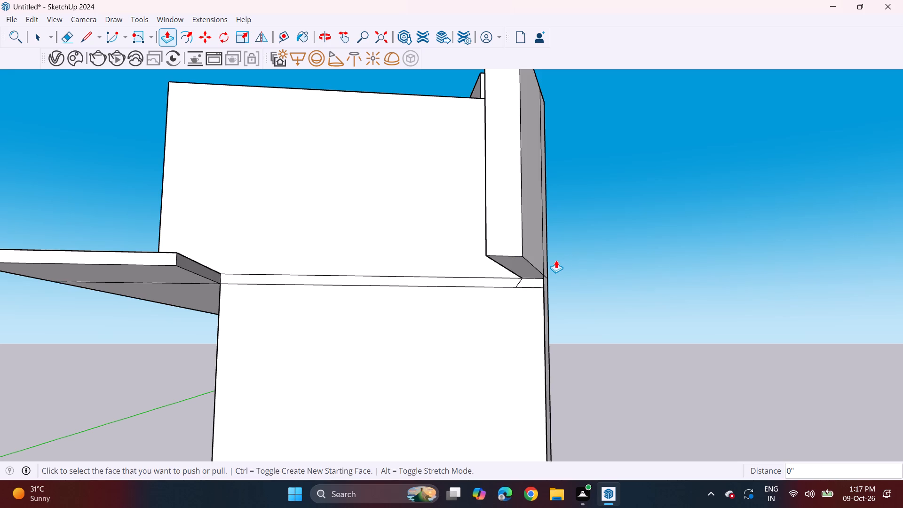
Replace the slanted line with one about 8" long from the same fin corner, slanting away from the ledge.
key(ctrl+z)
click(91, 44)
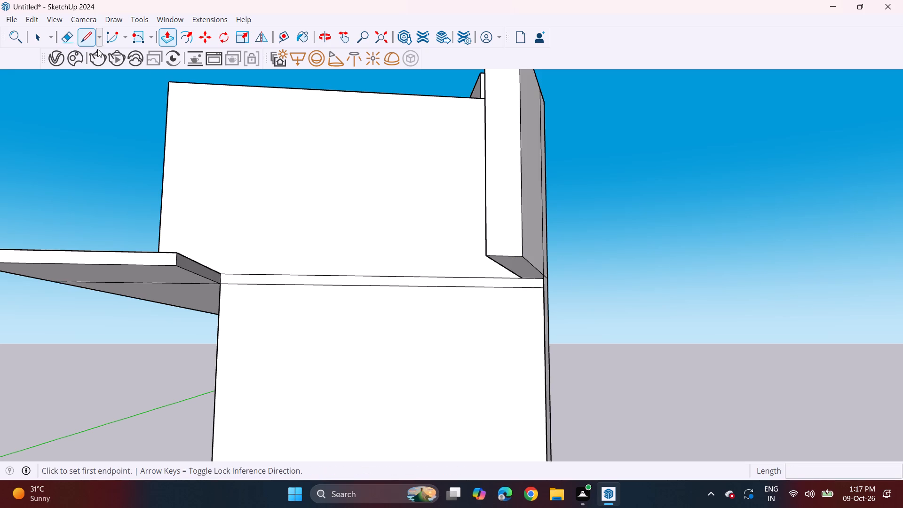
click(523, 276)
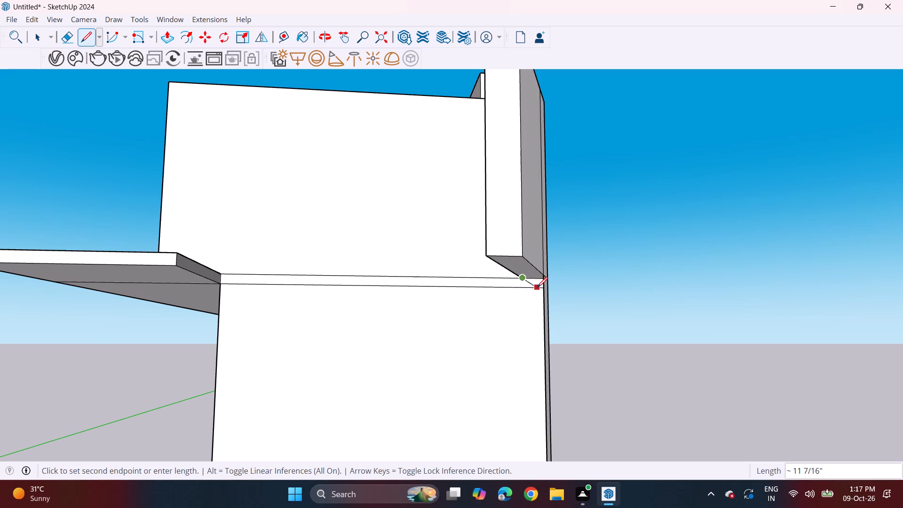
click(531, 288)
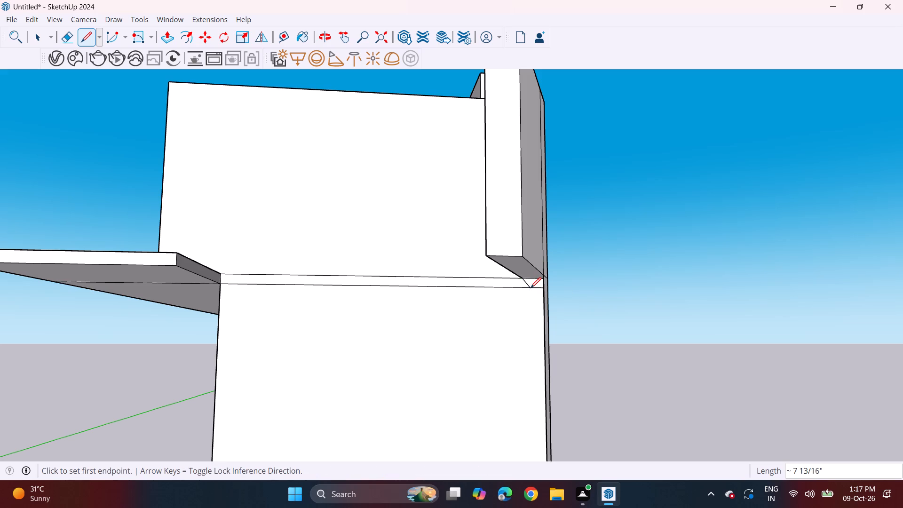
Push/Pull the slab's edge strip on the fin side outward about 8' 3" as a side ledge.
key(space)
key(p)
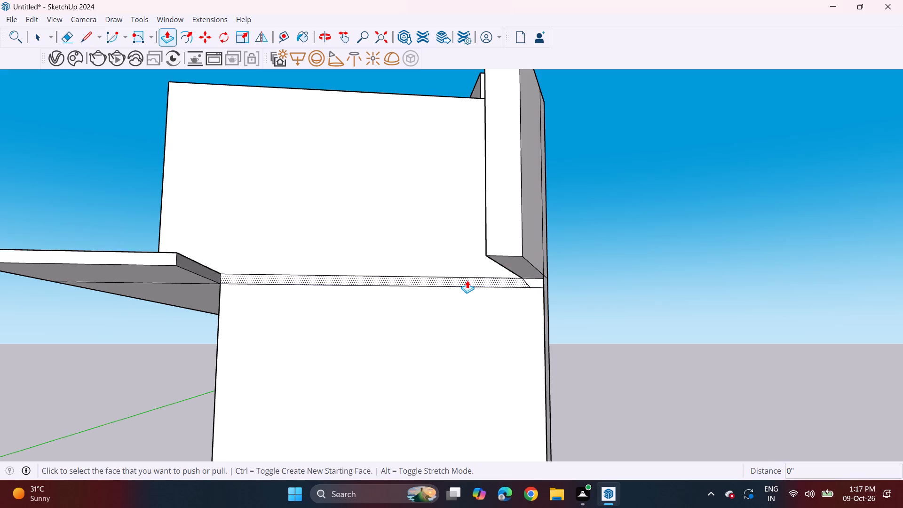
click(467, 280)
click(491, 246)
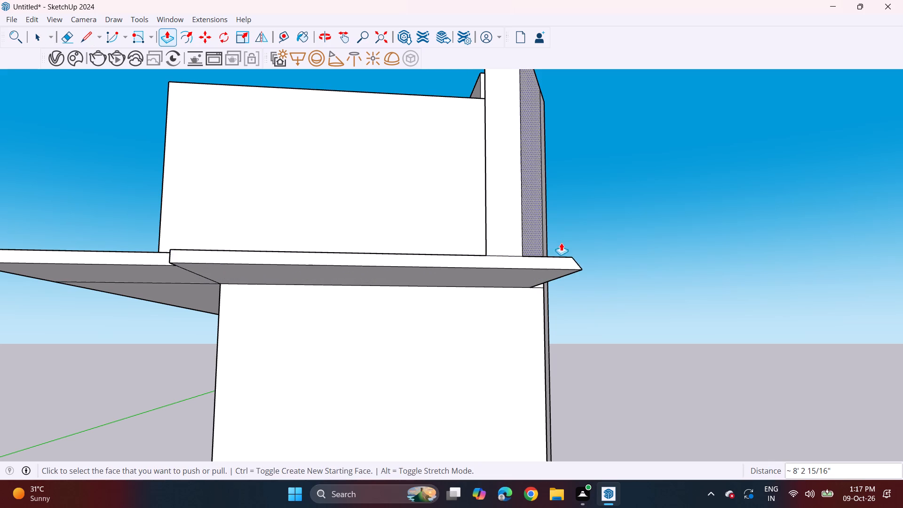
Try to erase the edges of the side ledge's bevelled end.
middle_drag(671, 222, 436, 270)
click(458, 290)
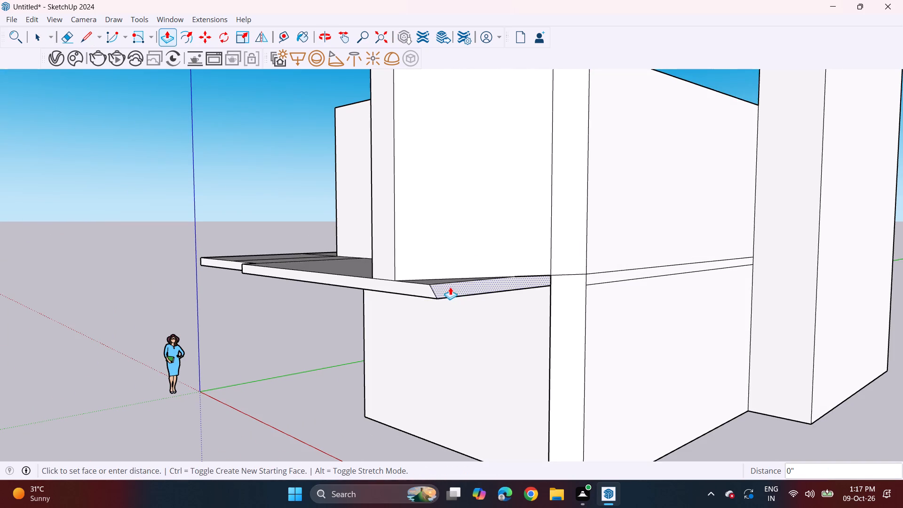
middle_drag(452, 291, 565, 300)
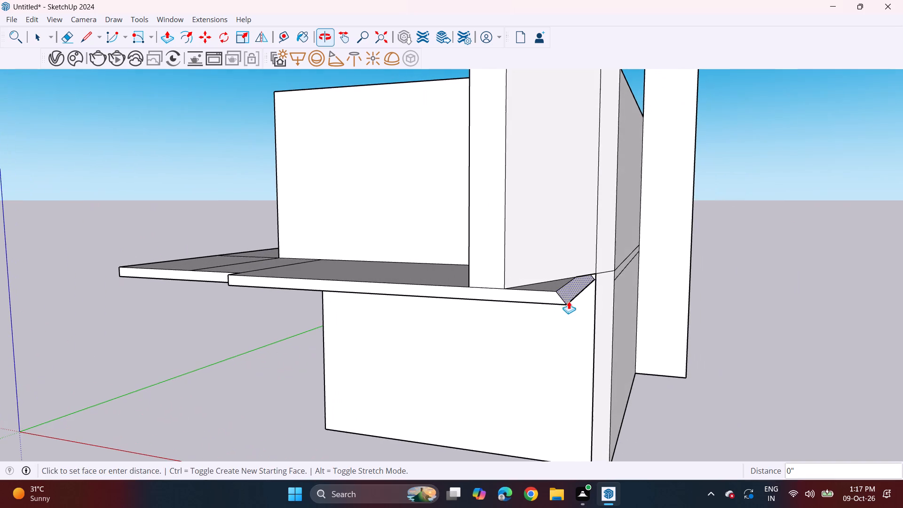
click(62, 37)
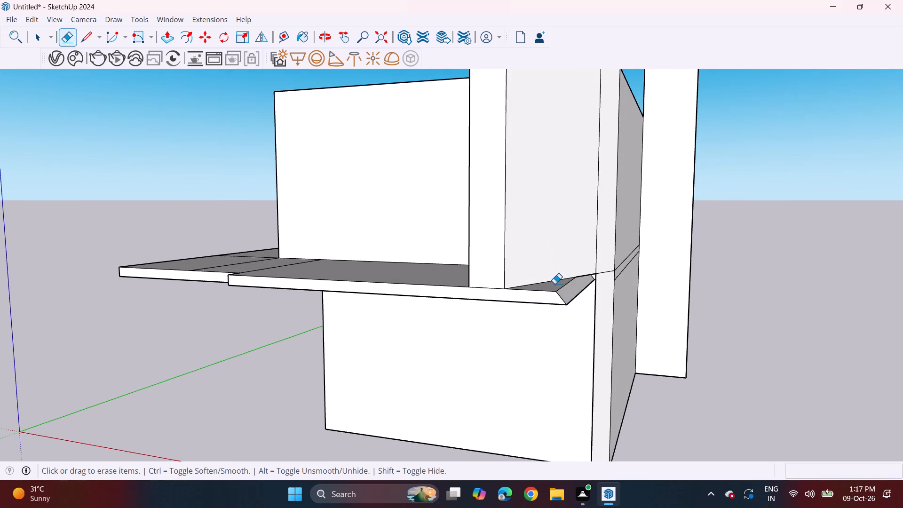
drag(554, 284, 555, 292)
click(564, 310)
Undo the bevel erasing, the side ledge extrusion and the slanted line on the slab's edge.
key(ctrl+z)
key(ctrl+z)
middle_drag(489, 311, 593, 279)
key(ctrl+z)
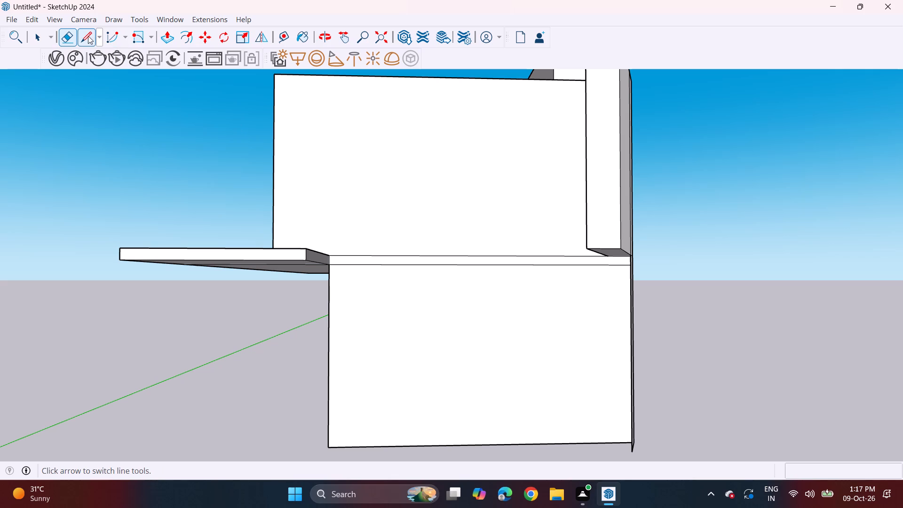
Draw a slanted line across the slab's edge strip, starting on its upper edge just before the fin.
click(87, 36)
double_click(570, 257)
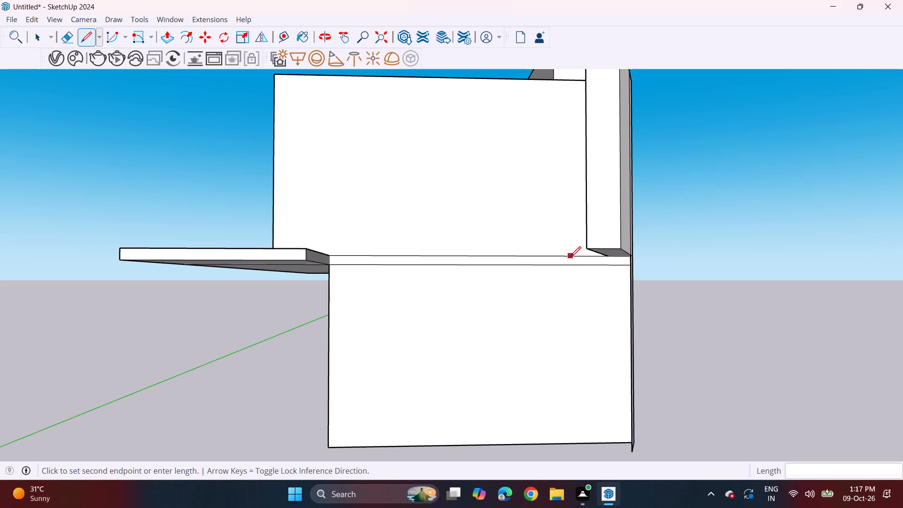
click(586, 264)
Push/Pull the slab's edge strip up to the slanted line outward to the fin's outer face as a side ledge.
key(space)
text(p)
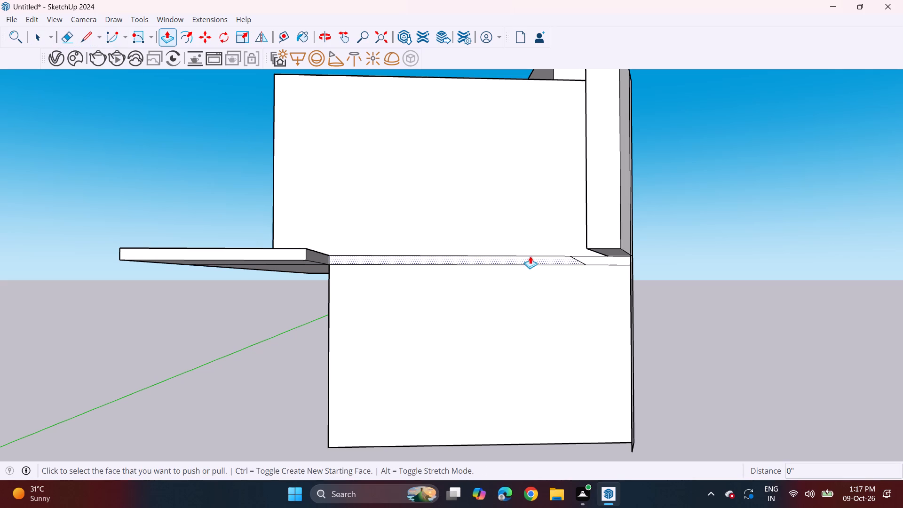
double_click(531, 260)
click(549, 255)
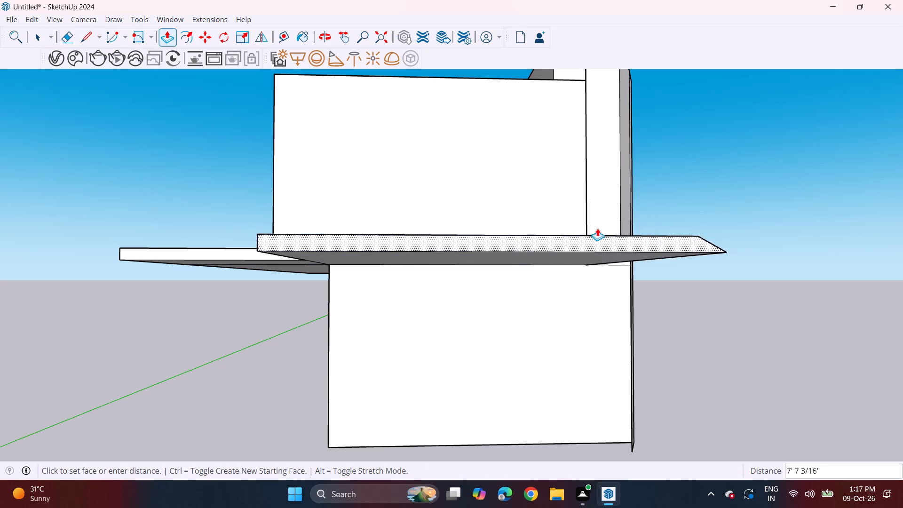
middle_drag(619, 224, 618, 284)
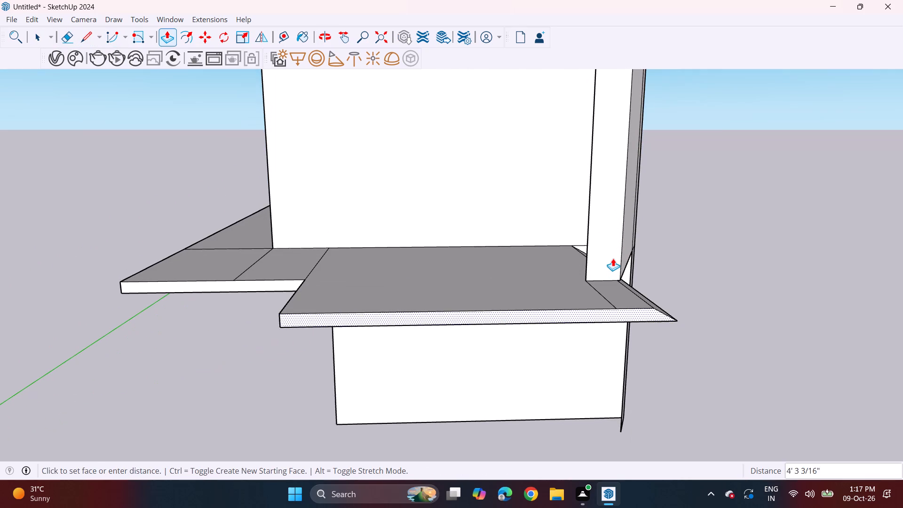
click(620, 276)
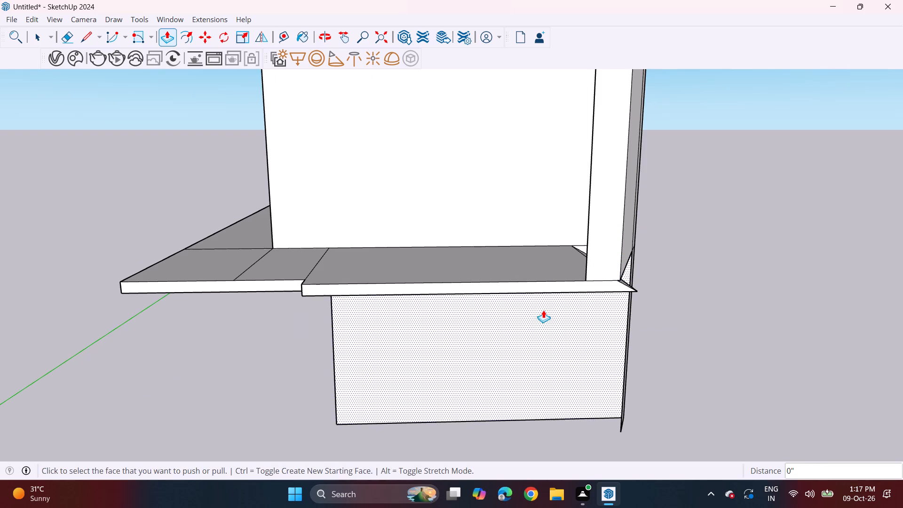
middle_drag(546, 310, 518, 292)
scroll(518, 262, down, 6)
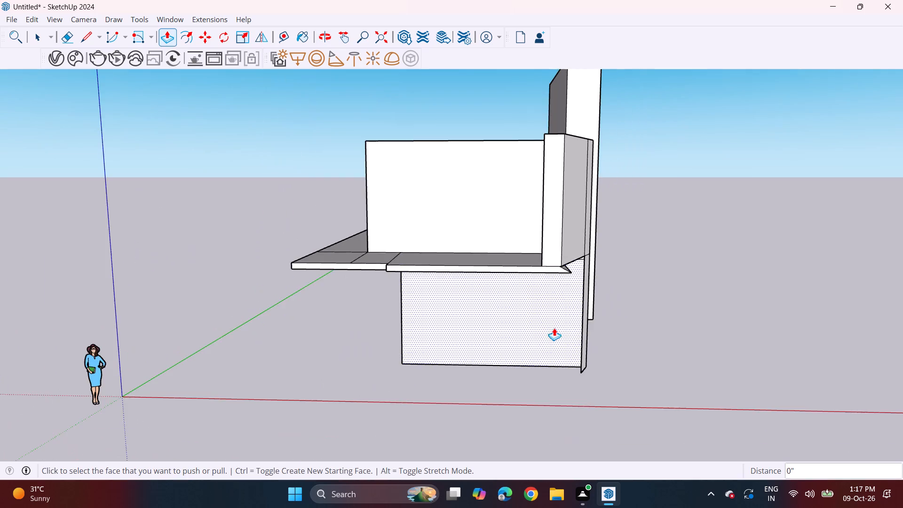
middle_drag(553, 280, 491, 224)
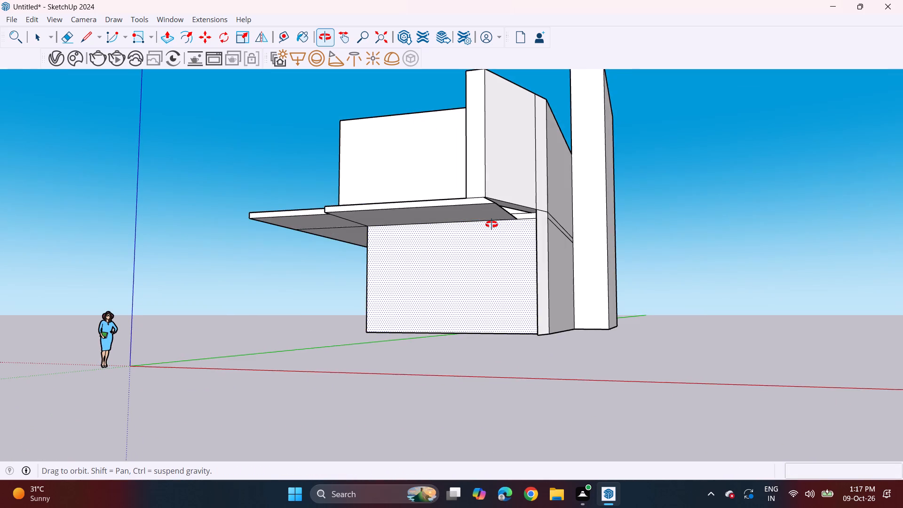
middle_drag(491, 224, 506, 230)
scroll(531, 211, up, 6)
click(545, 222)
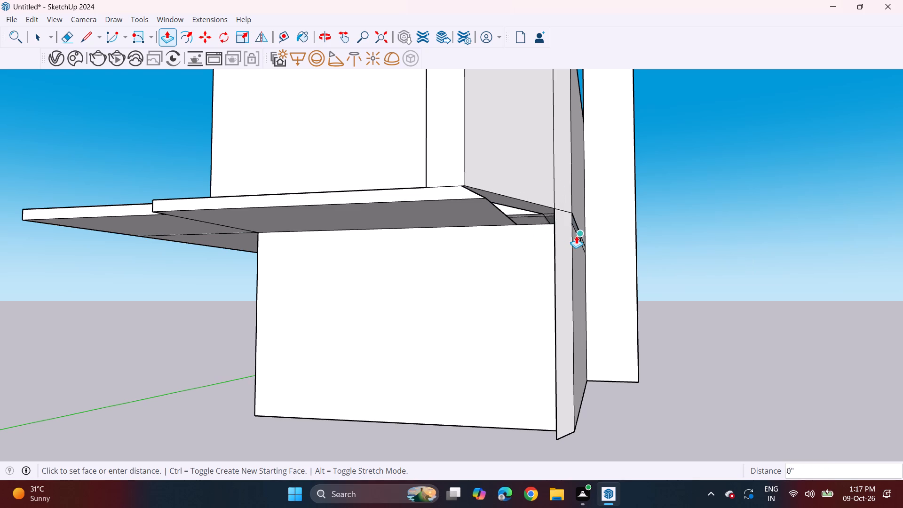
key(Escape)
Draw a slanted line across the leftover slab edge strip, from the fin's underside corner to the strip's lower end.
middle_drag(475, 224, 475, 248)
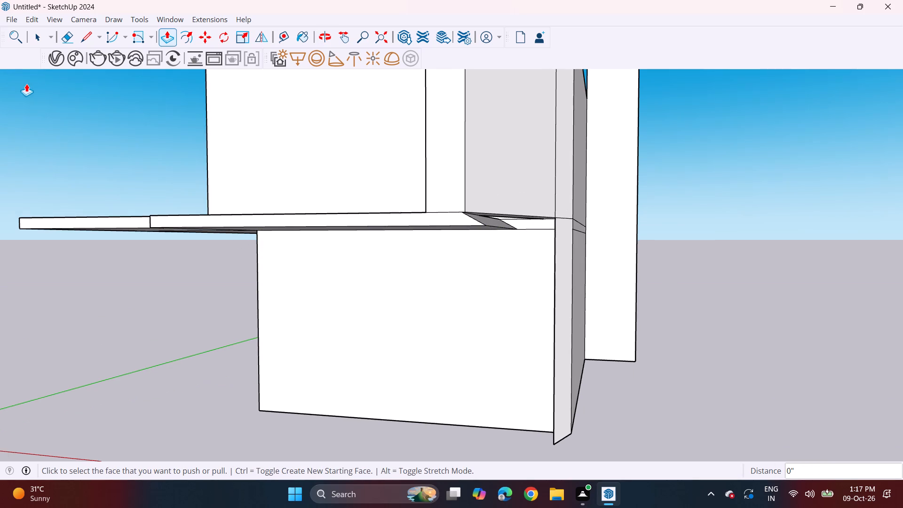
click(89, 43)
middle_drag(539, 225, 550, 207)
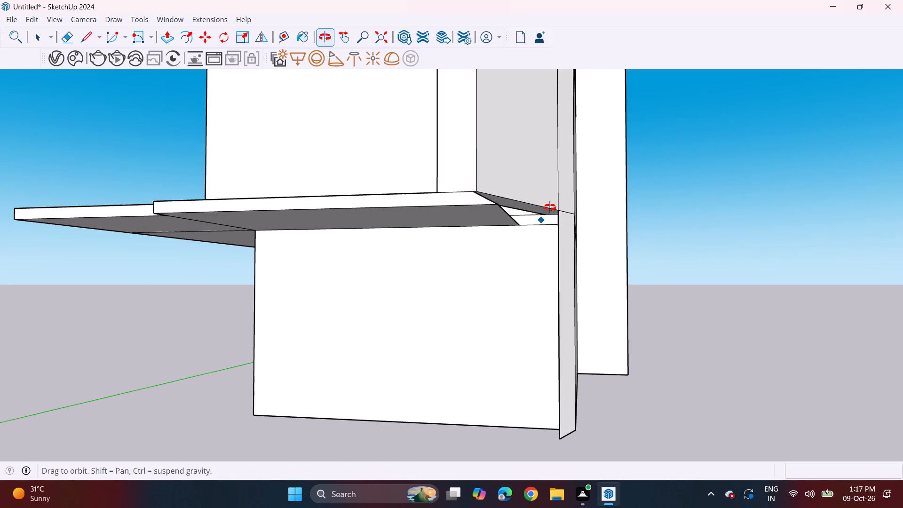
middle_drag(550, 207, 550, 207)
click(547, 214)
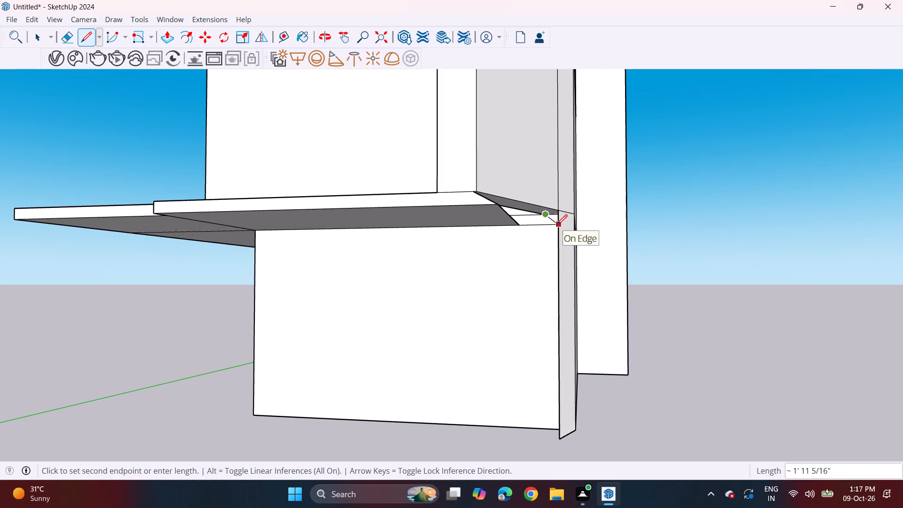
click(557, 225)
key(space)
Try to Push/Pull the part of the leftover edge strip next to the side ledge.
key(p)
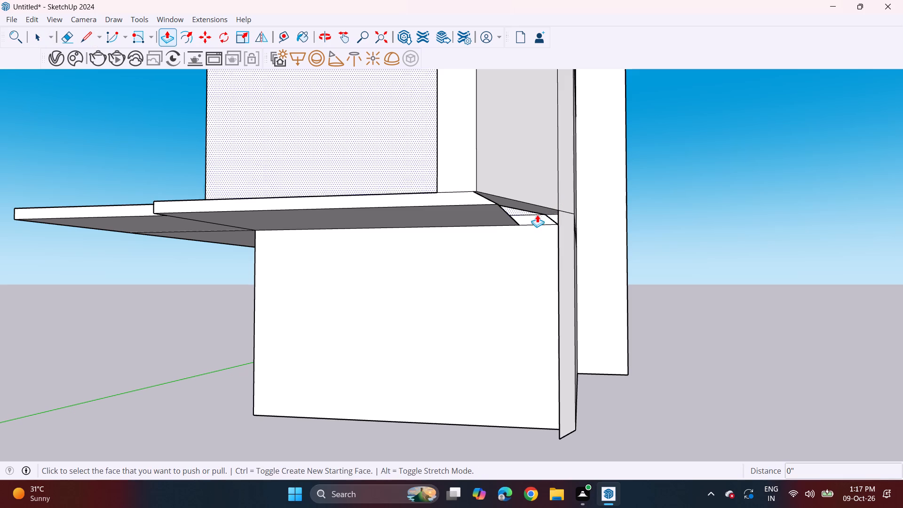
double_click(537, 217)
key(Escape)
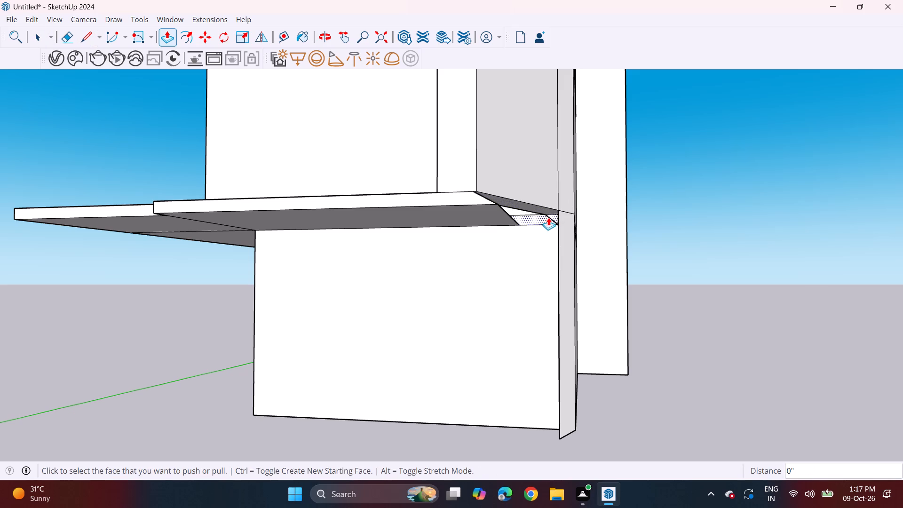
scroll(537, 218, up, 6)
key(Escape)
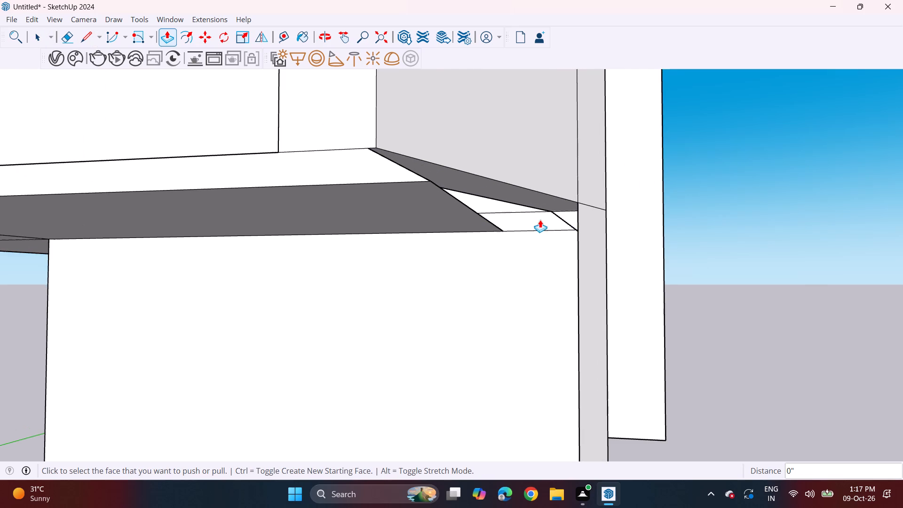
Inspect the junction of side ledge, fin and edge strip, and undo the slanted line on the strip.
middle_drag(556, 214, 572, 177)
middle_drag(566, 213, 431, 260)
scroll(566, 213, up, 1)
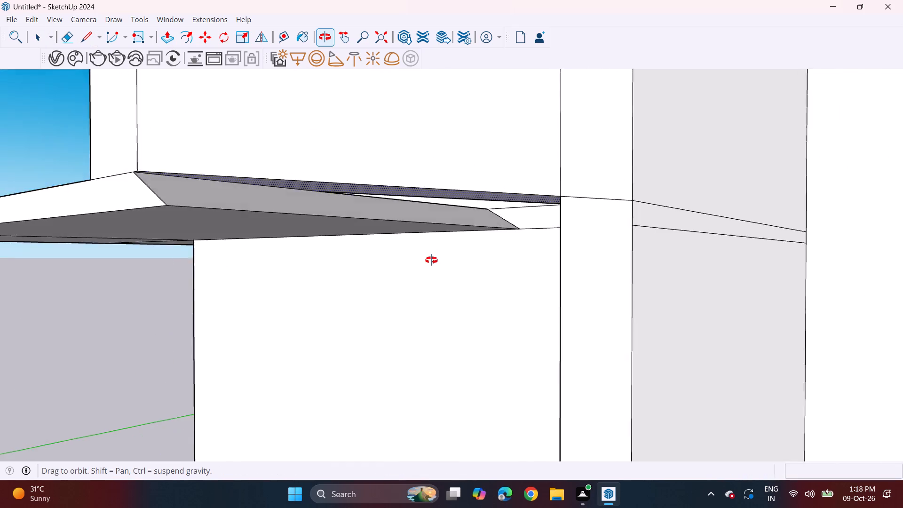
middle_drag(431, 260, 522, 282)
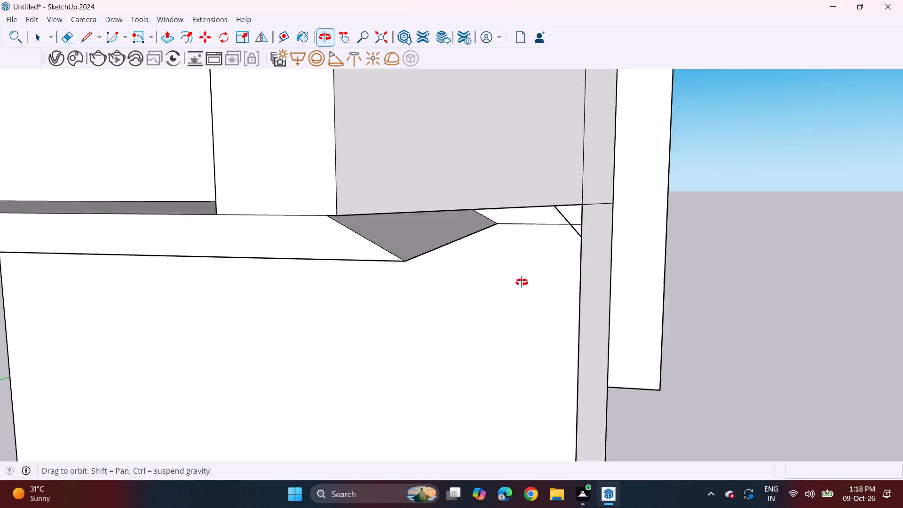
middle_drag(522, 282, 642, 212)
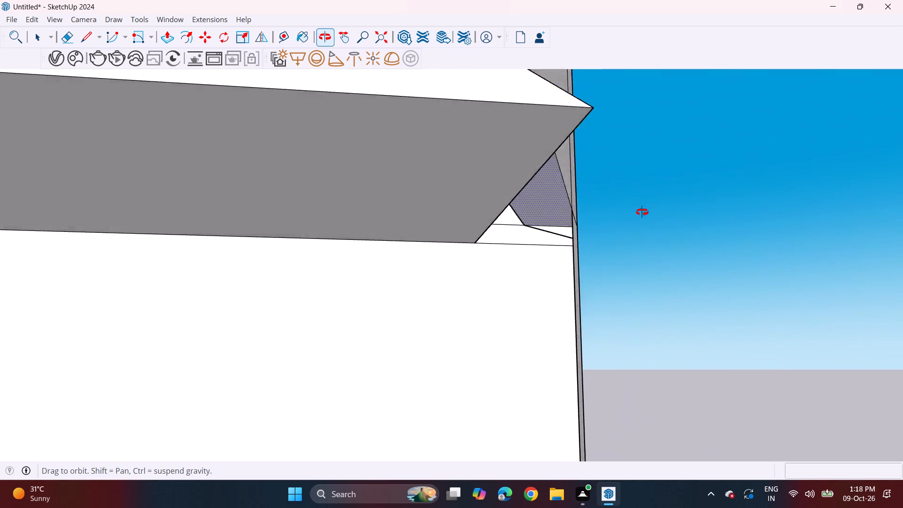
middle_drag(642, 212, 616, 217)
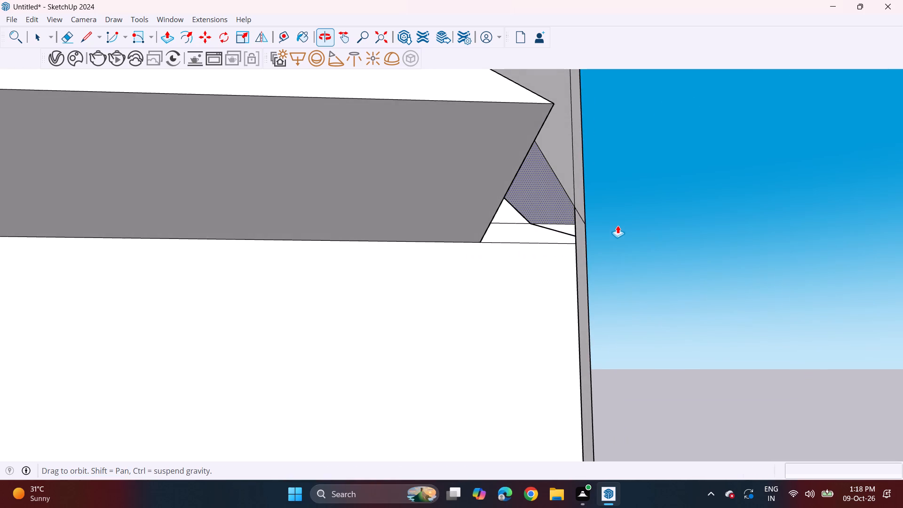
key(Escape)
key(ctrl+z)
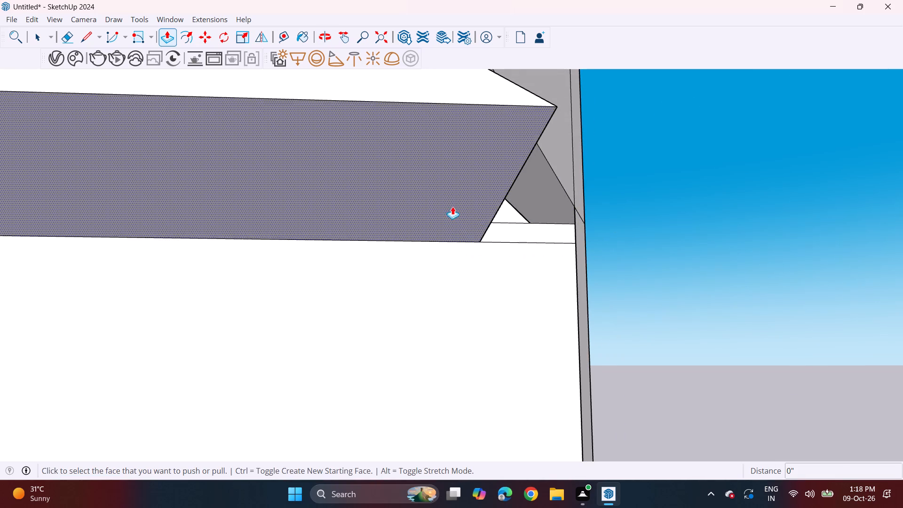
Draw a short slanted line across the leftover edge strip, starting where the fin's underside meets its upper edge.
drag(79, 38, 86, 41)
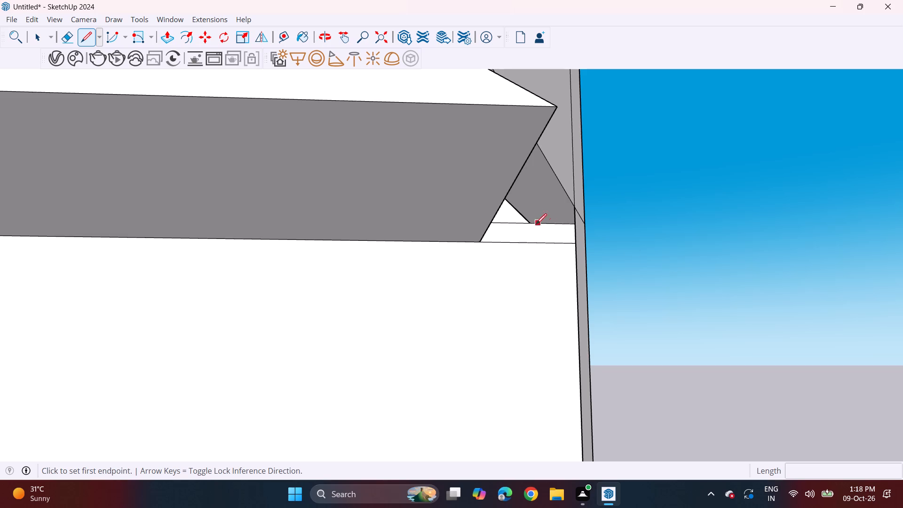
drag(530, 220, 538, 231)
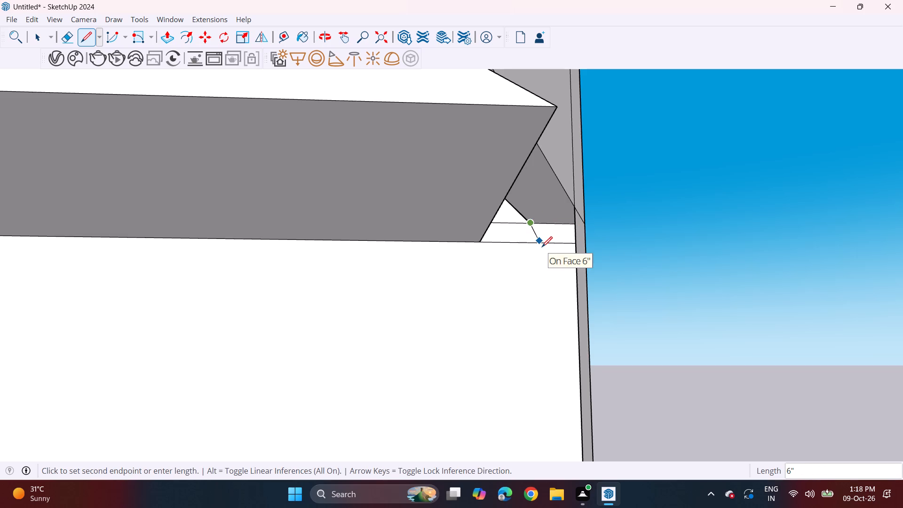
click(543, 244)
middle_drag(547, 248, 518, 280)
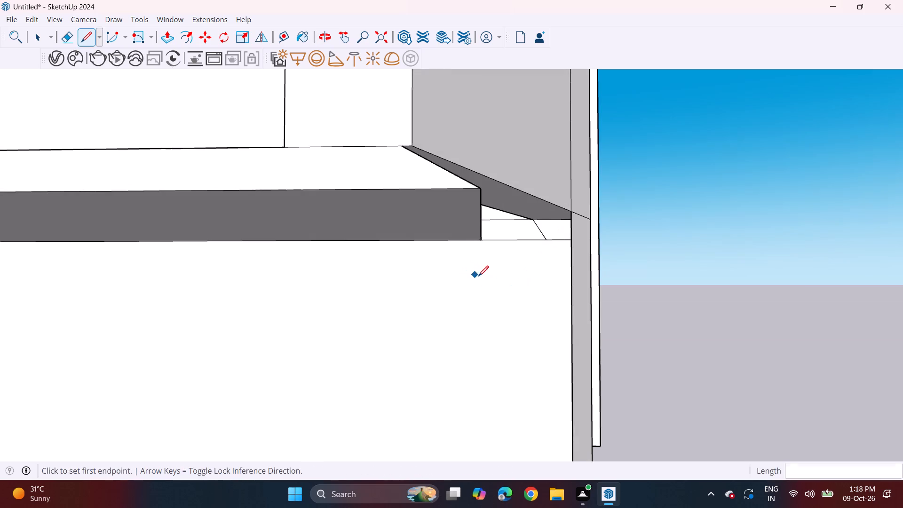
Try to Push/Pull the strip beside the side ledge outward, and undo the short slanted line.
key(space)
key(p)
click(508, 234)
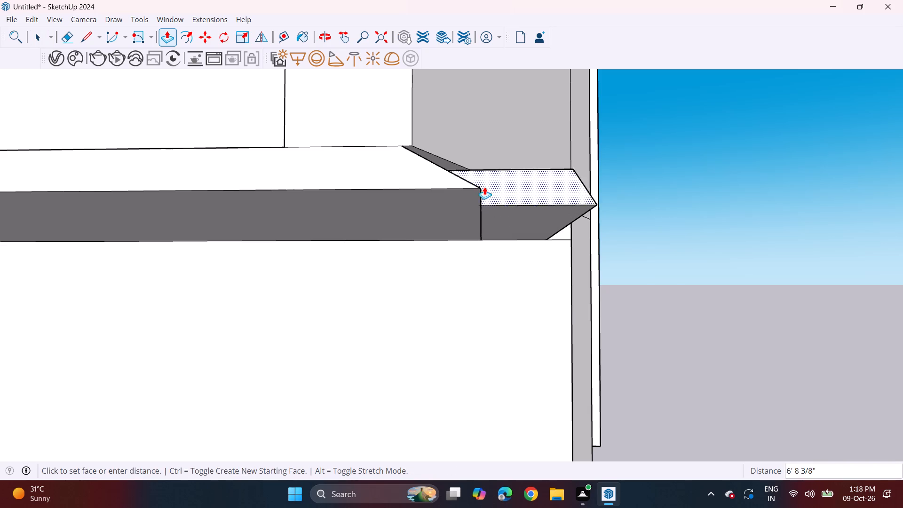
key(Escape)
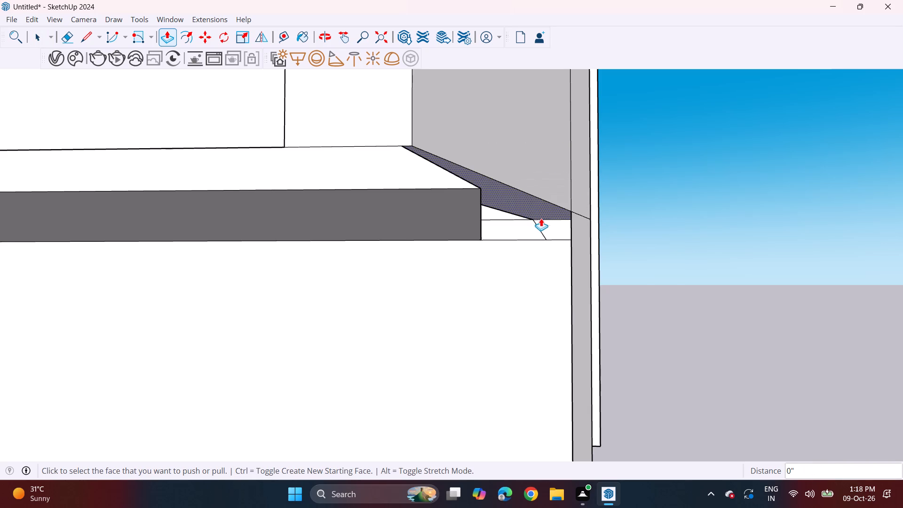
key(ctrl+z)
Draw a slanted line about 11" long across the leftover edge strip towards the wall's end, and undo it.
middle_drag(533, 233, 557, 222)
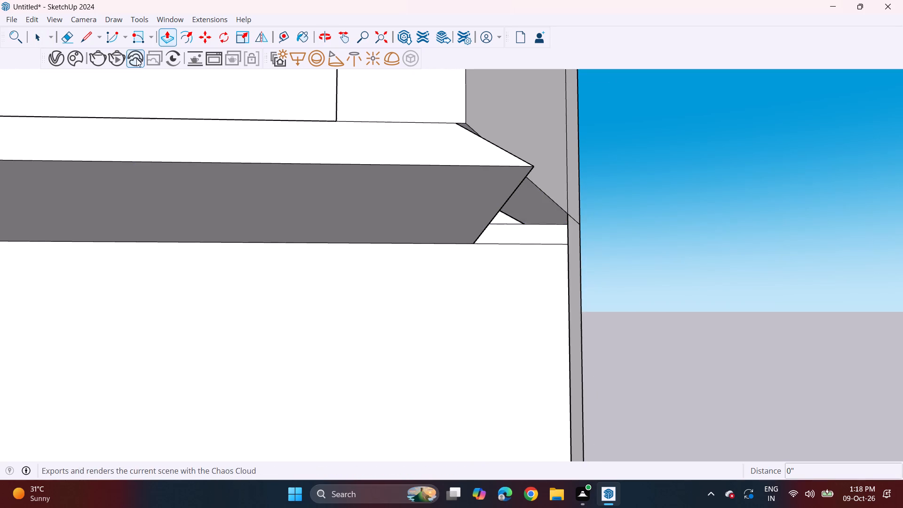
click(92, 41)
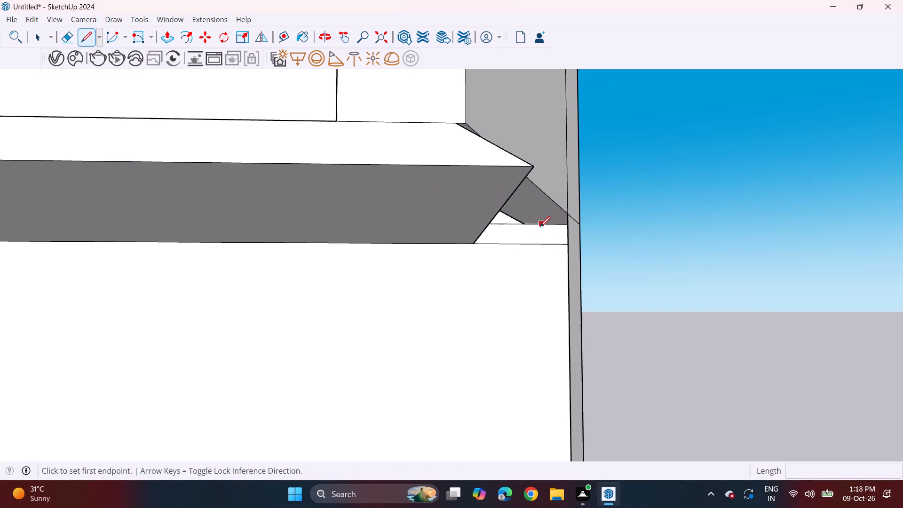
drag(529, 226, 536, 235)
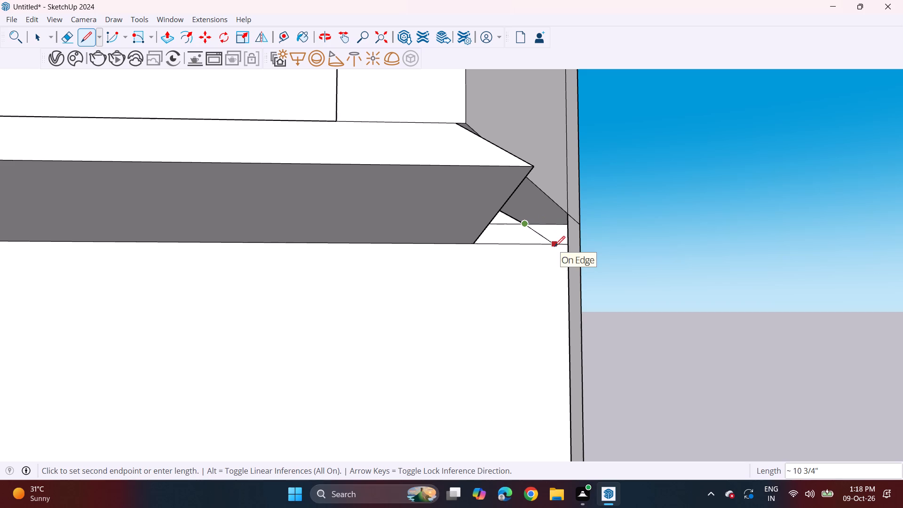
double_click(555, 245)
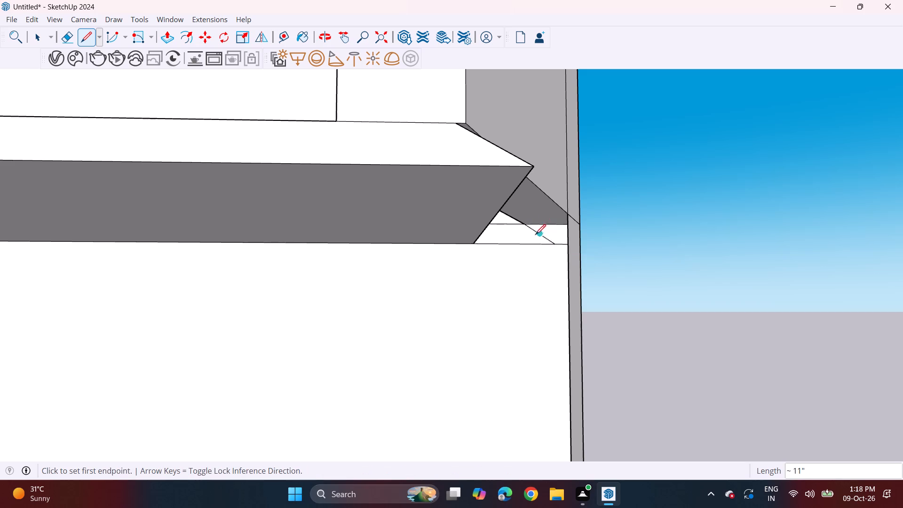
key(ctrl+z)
Draw an opposite-sloping line across the edge strip, from its upper edge near the wall's end down towards the side ledge.
middle_drag(545, 244, 551, 247)
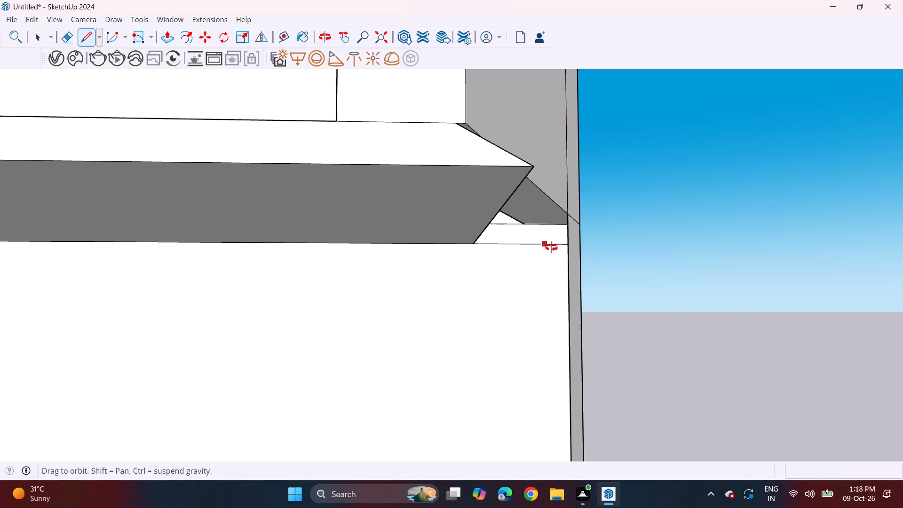
middle_drag(551, 247, 571, 243)
click(551, 227)
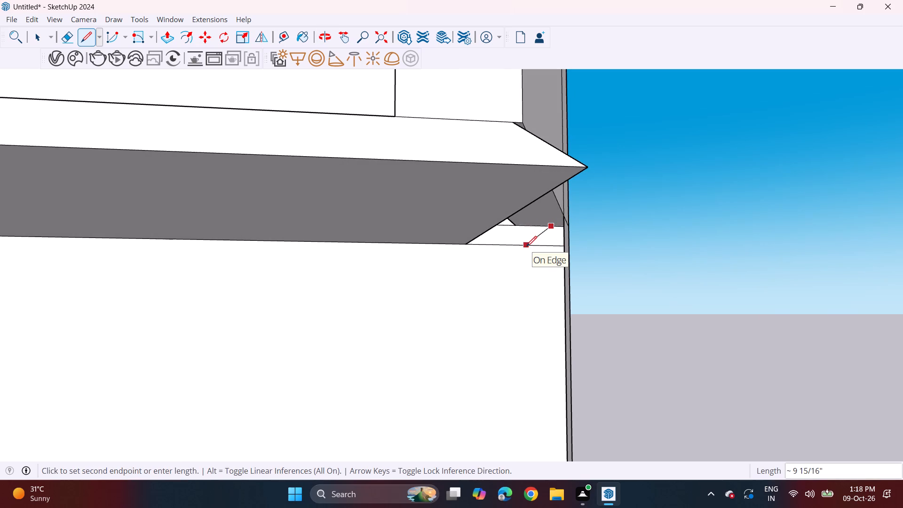
click(517, 246)
middle_drag(534, 252, 502, 273)
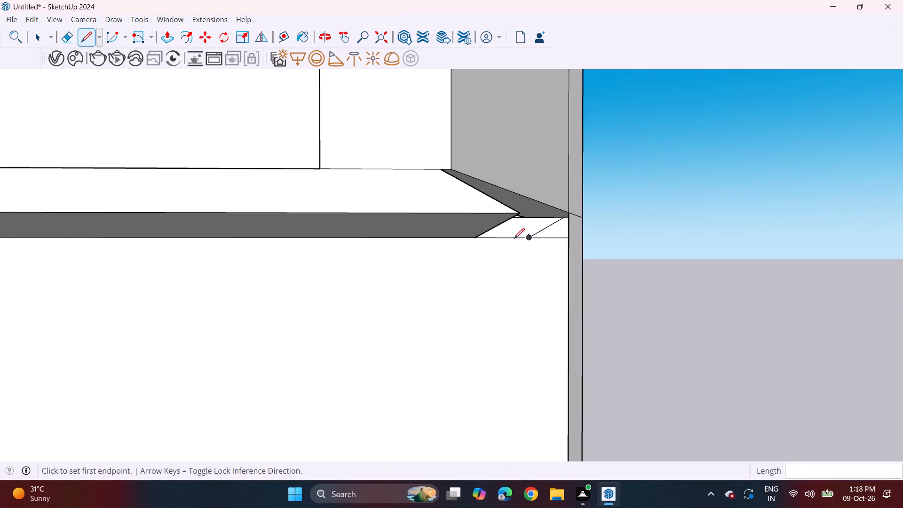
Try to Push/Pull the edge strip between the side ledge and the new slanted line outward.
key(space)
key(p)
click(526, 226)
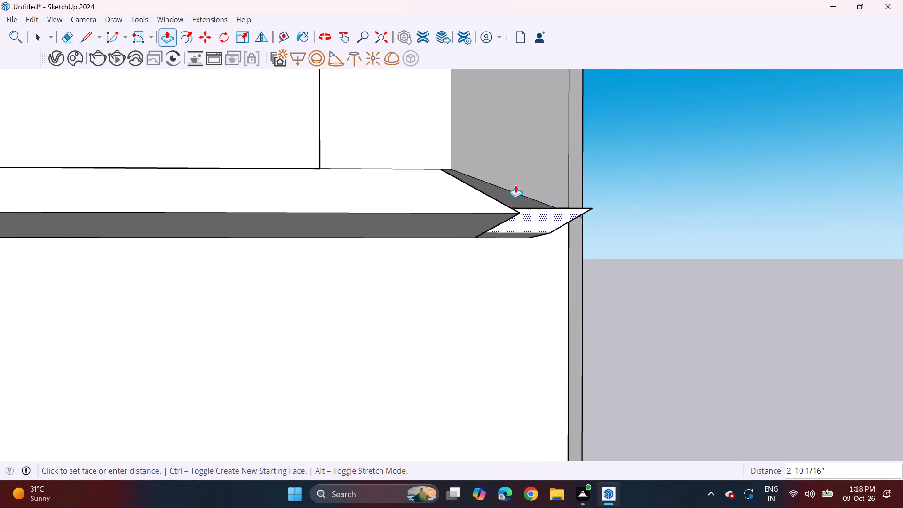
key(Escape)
Push/Pull the slanted fin's underside down 5 3/4".
middle_drag(581, 212, 568, 244)
middle_drag(562, 242, 525, 170)
click(522, 205)
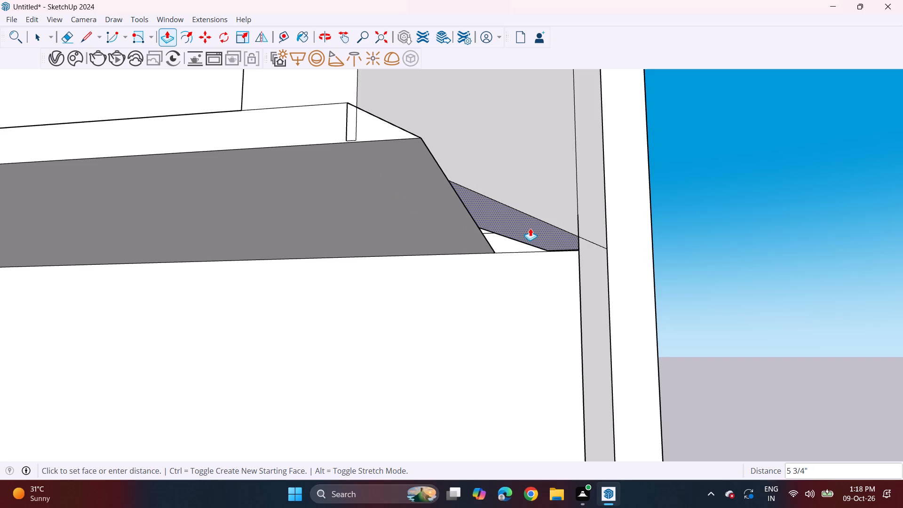
click(530, 228)
Push/Pull the top face of the side ledge in front of the upper wall up 10 3/16".
scroll(505, 200, down, 12)
middle_drag(483, 214, 521, 253)
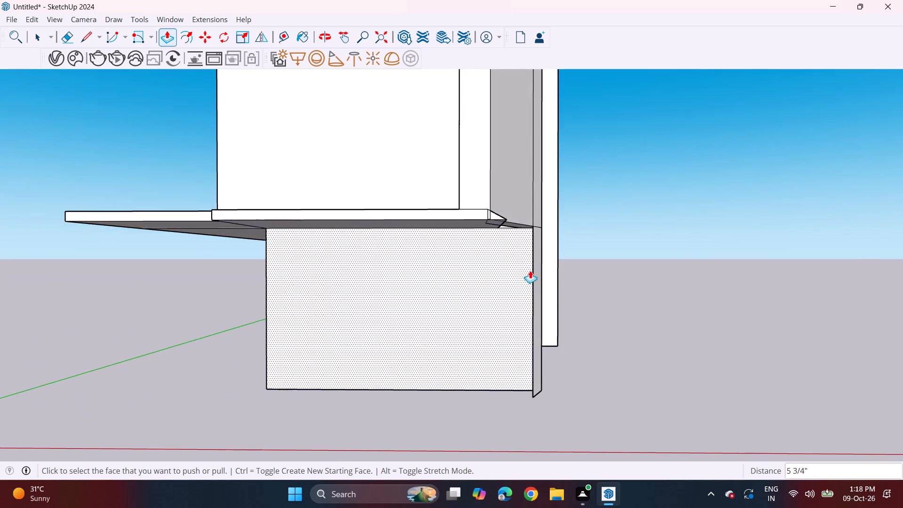
scroll(522, 247, down, 8)
middle_drag(512, 254, 518, 268)
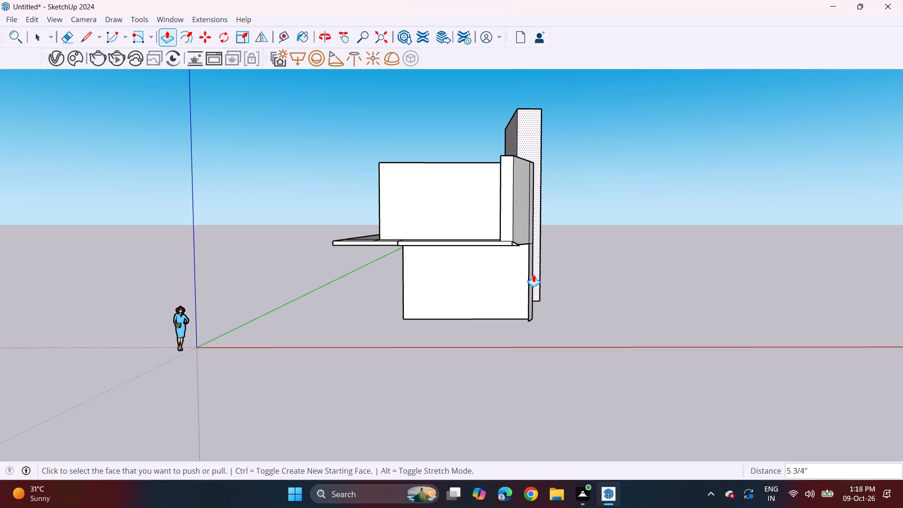
scroll(418, 231, up, 1)
middle_drag(418, 231, 434, 279)
scroll(434, 274, up, 3)
click(434, 274)
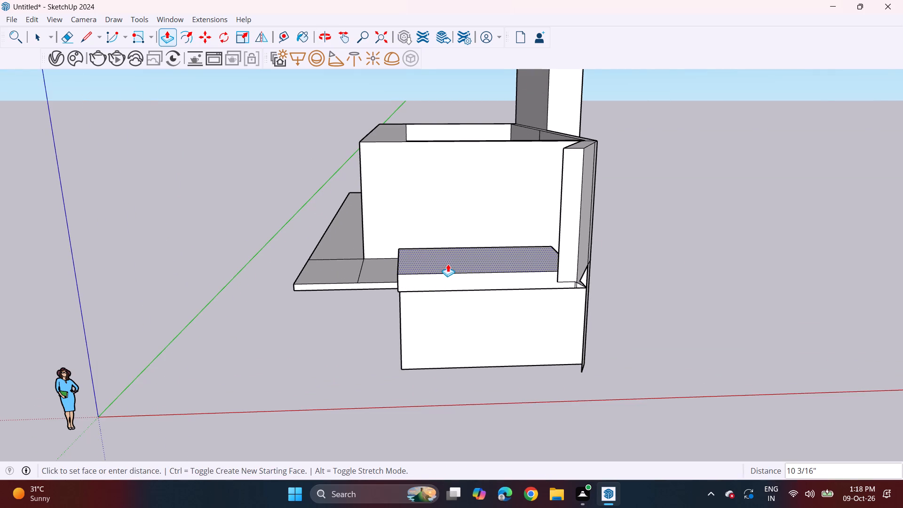
click(448, 264)
Push/Pull the raised side ledge's outer face inward about 10 1/16", flush with the adjoining slab's edge.
middle_drag(428, 271, 632, 217)
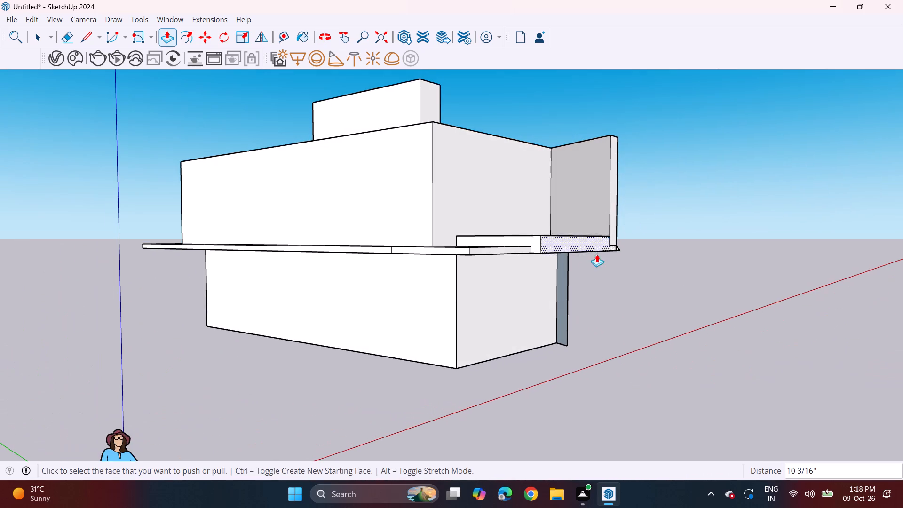
middle_drag(574, 263, 585, 247)
scroll(581, 254, up, 1)
middle_drag(558, 242, 563, 278)
scroll(557, 269, up, 2)
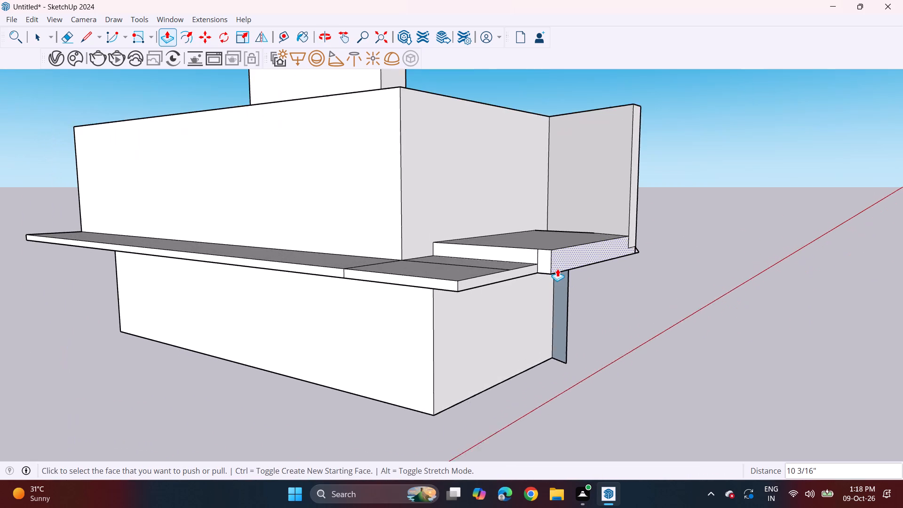
scroll(557, 269, up, 1)
click(569, 262)
click(548, 262)
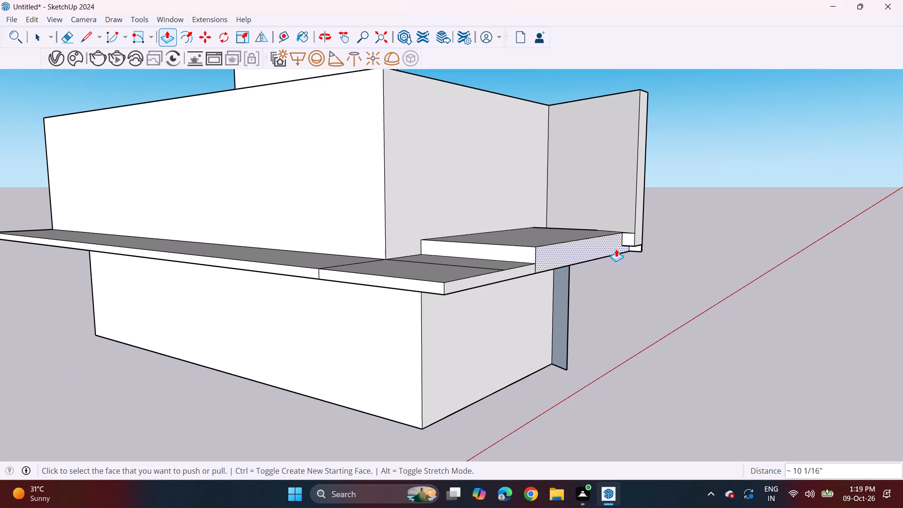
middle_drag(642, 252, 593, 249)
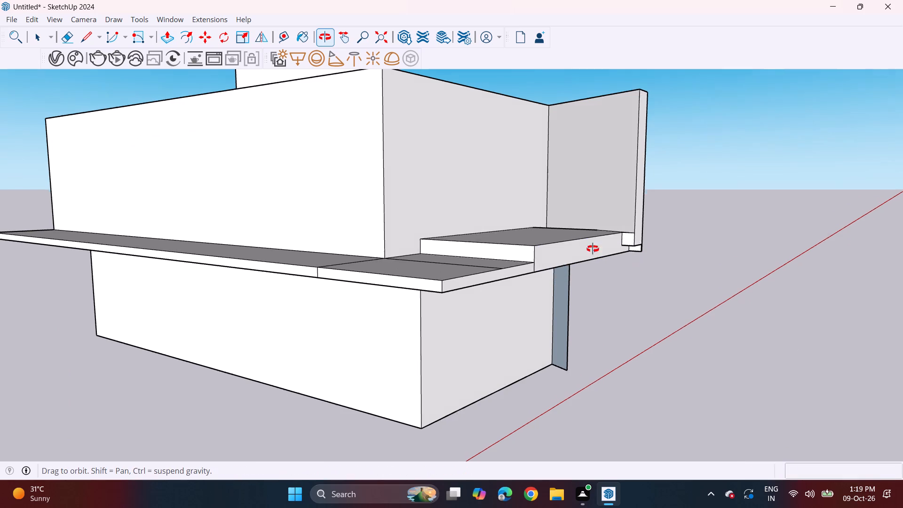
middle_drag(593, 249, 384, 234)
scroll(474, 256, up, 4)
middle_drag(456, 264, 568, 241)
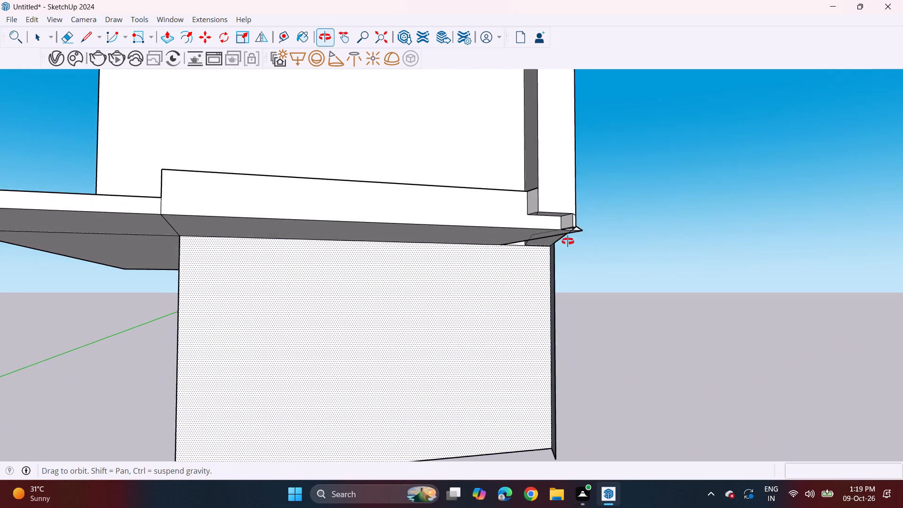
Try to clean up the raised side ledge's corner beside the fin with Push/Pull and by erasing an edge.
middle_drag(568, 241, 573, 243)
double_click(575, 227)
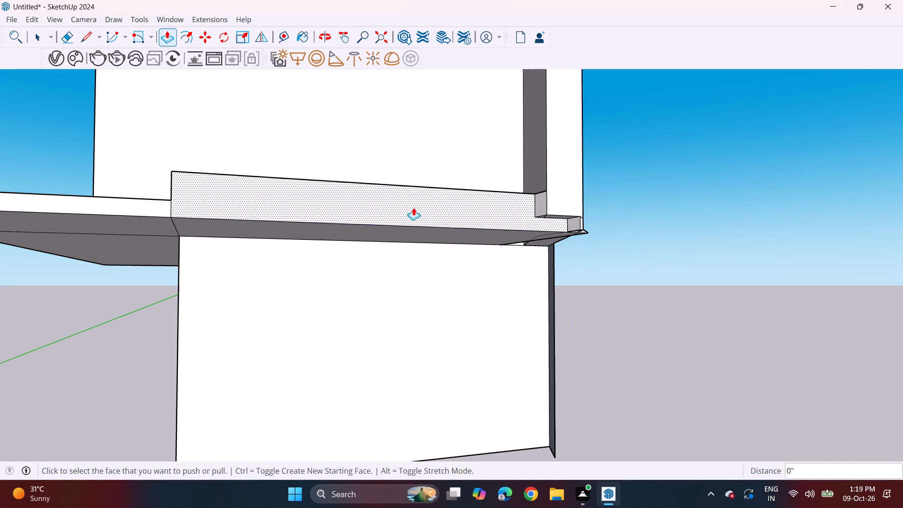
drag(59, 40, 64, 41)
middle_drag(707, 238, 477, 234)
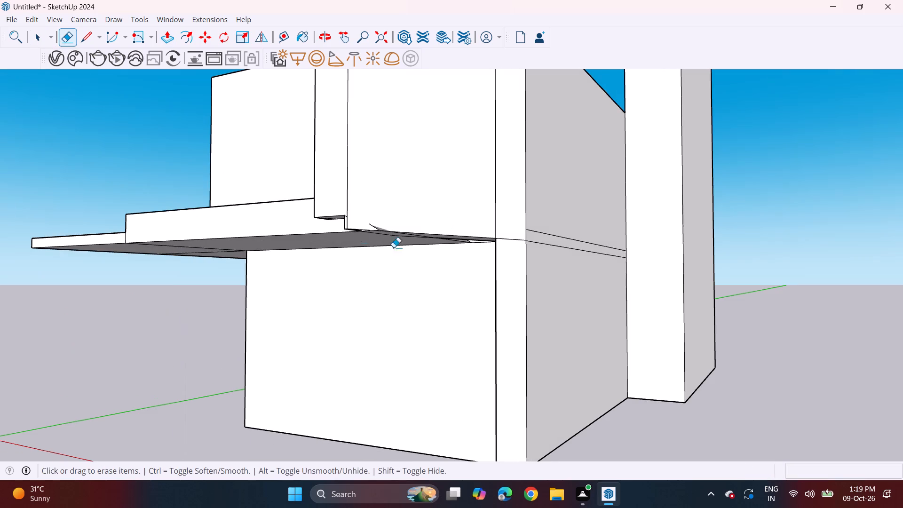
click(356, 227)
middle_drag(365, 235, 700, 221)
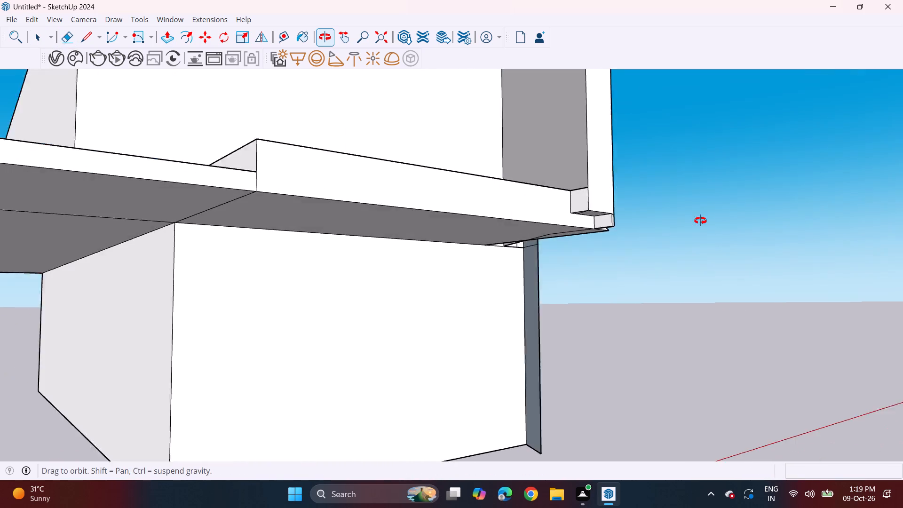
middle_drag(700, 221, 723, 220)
Undo the recent side ledge edits back to the flat edge strip with the short slanted line.
key(ctrl+z)
key(ctrl+z)
key(ctrl+z)
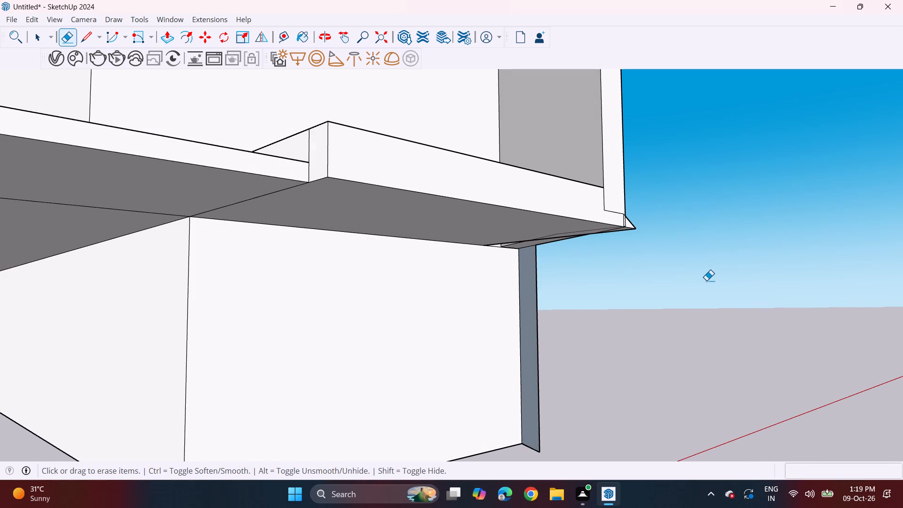
key(space)
key(ctrl+z)
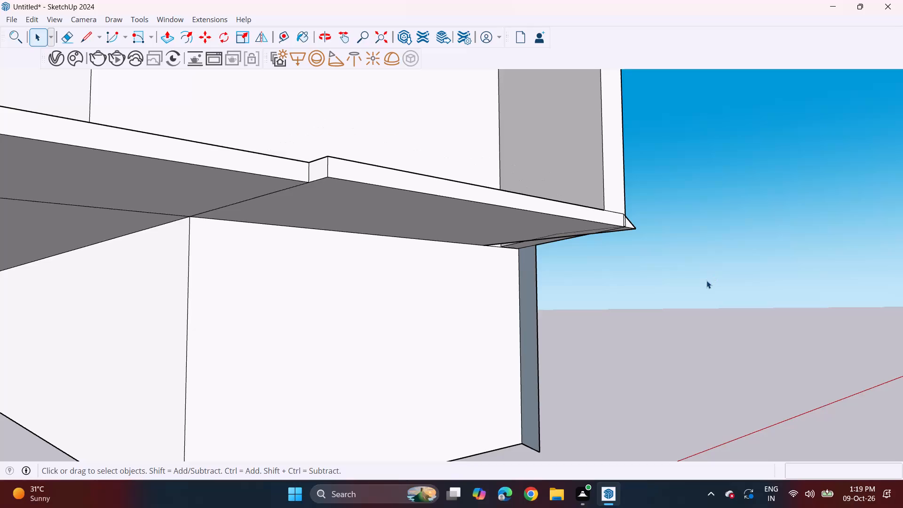
key(ctrl+z)
key(ctrl+z)
key(ctrl+z)
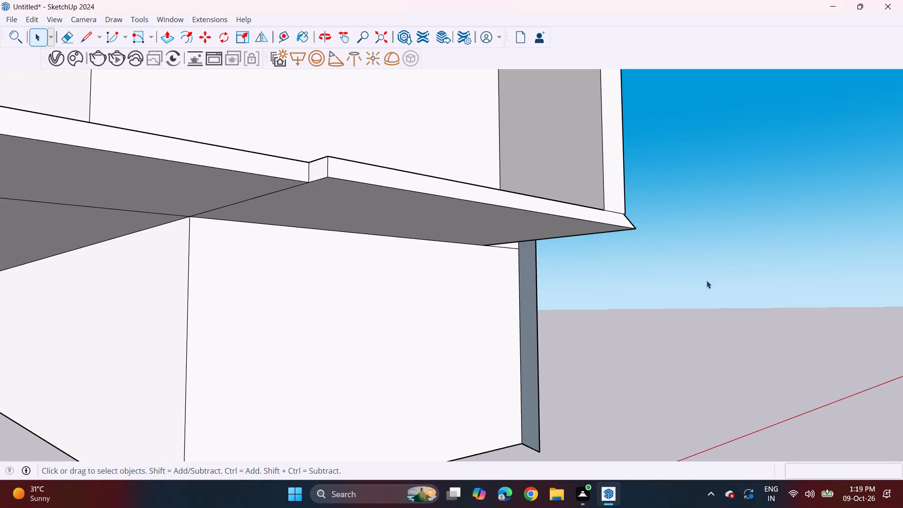
key(ctrl+z)
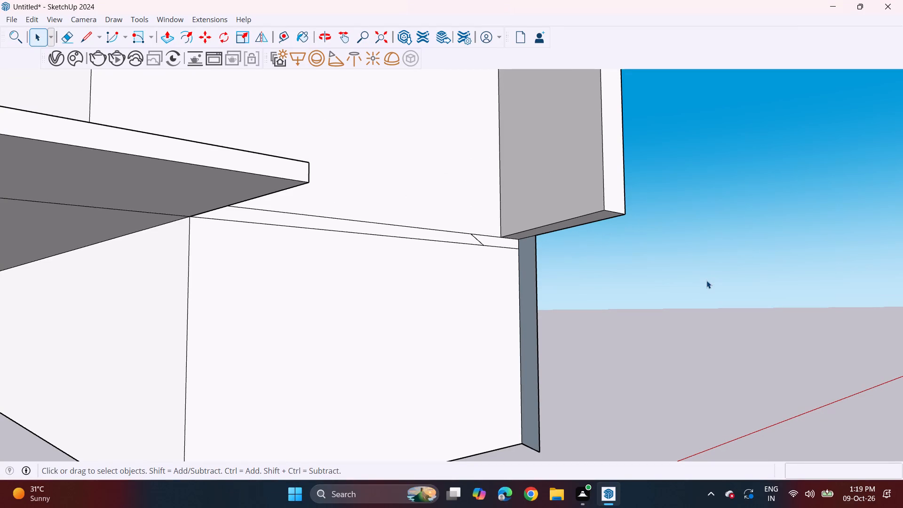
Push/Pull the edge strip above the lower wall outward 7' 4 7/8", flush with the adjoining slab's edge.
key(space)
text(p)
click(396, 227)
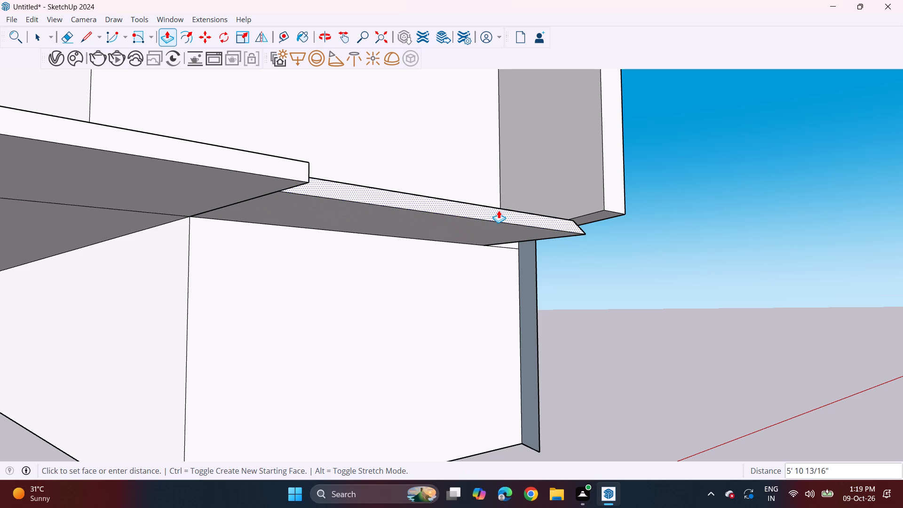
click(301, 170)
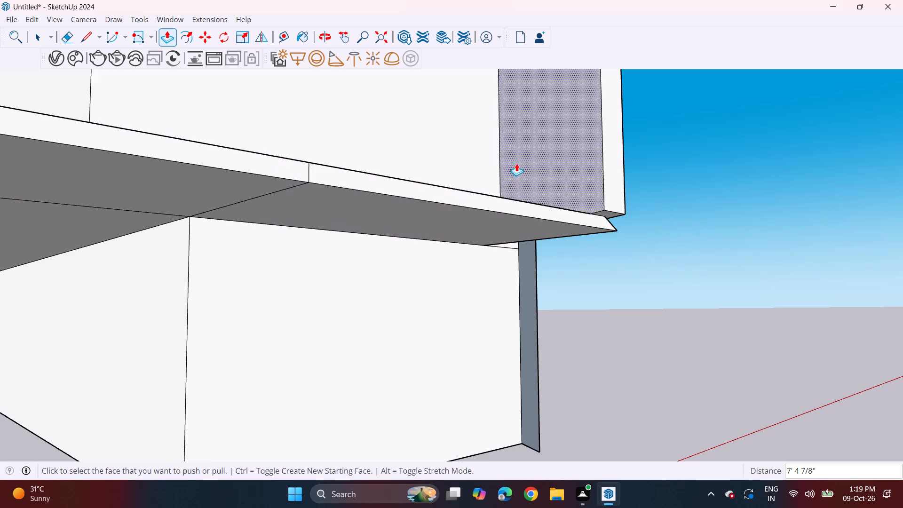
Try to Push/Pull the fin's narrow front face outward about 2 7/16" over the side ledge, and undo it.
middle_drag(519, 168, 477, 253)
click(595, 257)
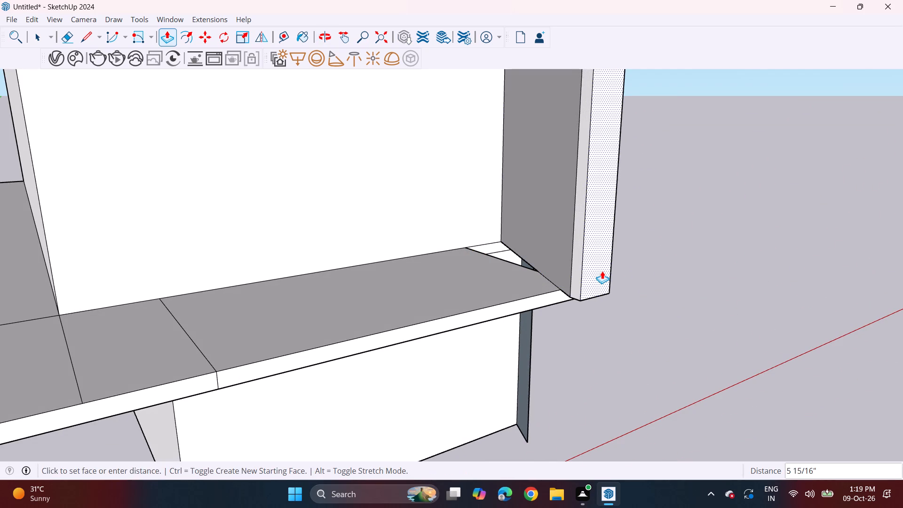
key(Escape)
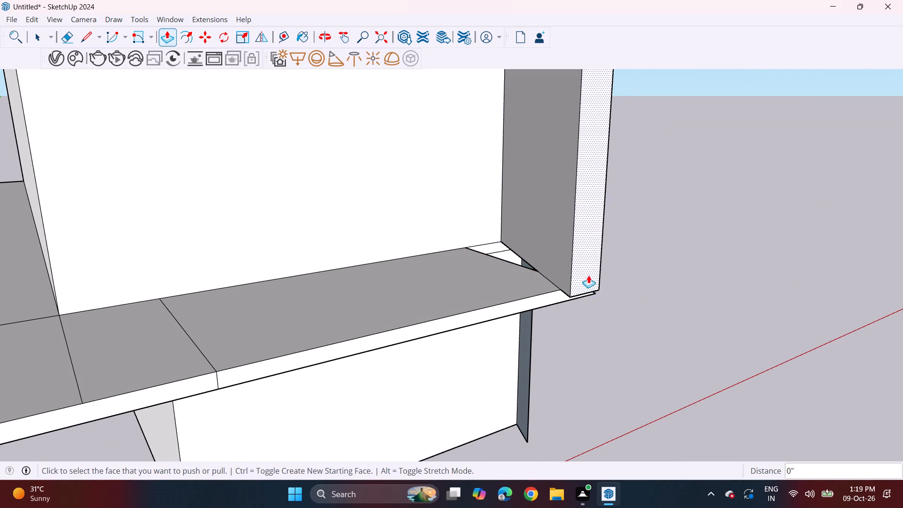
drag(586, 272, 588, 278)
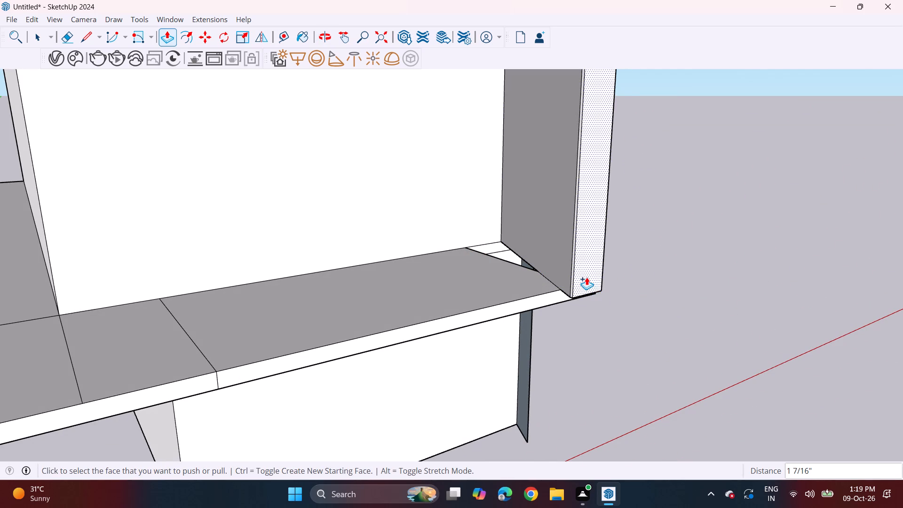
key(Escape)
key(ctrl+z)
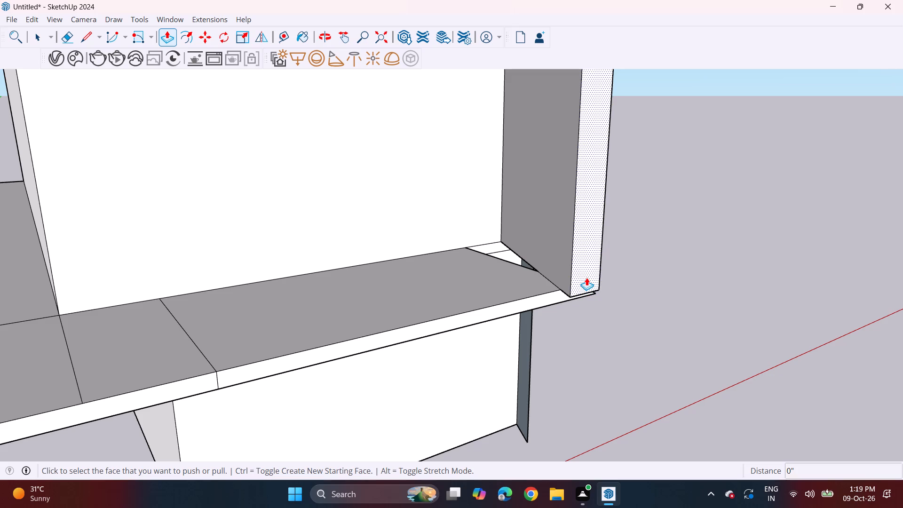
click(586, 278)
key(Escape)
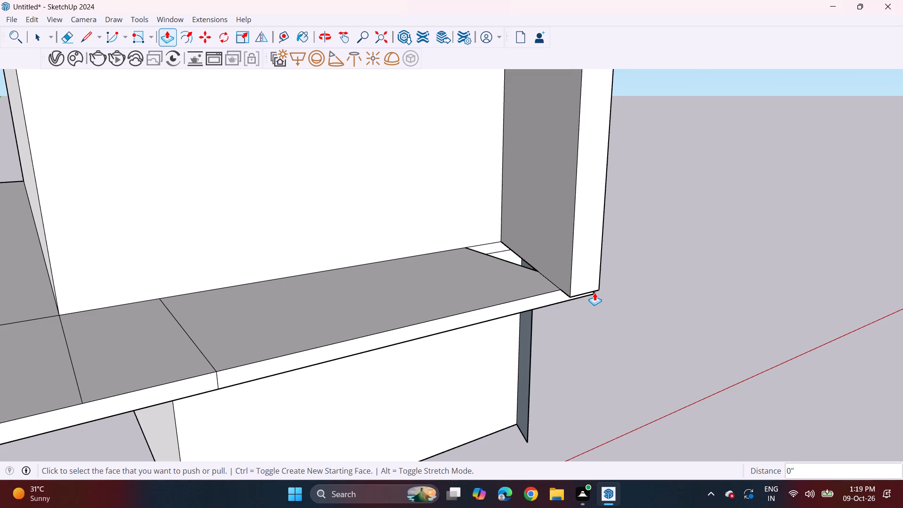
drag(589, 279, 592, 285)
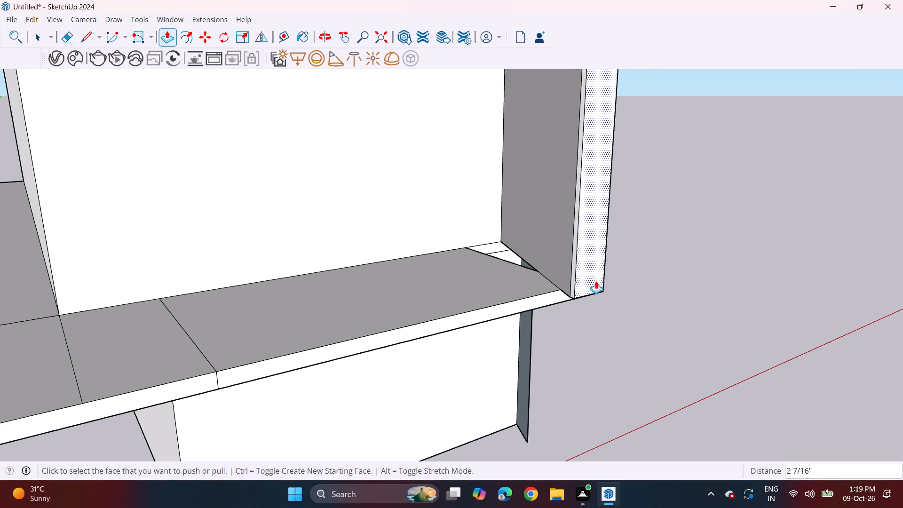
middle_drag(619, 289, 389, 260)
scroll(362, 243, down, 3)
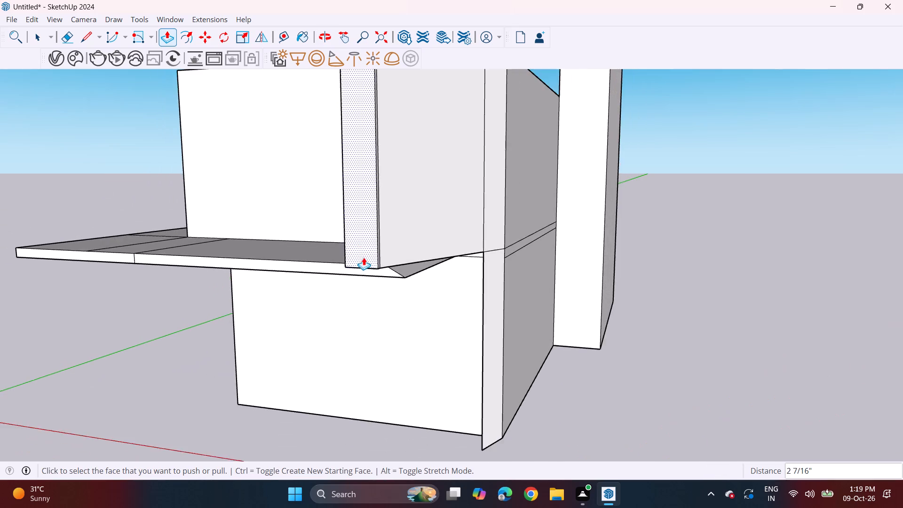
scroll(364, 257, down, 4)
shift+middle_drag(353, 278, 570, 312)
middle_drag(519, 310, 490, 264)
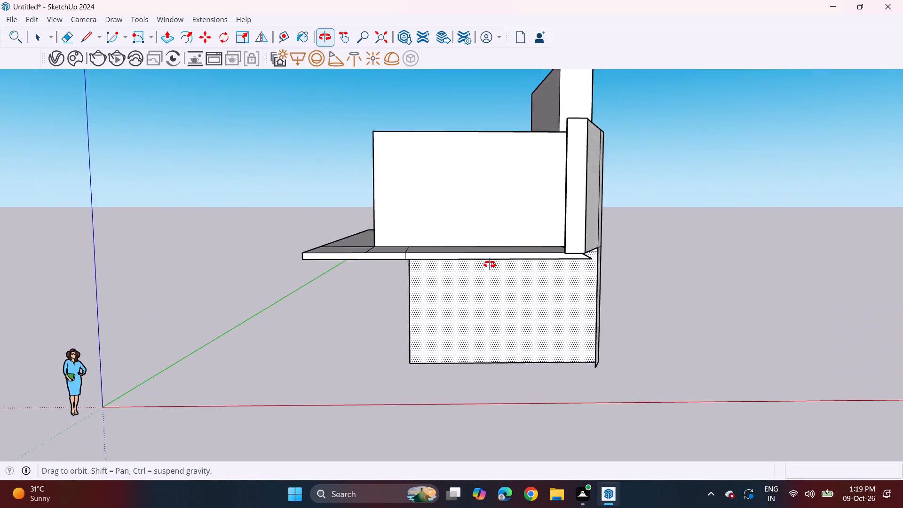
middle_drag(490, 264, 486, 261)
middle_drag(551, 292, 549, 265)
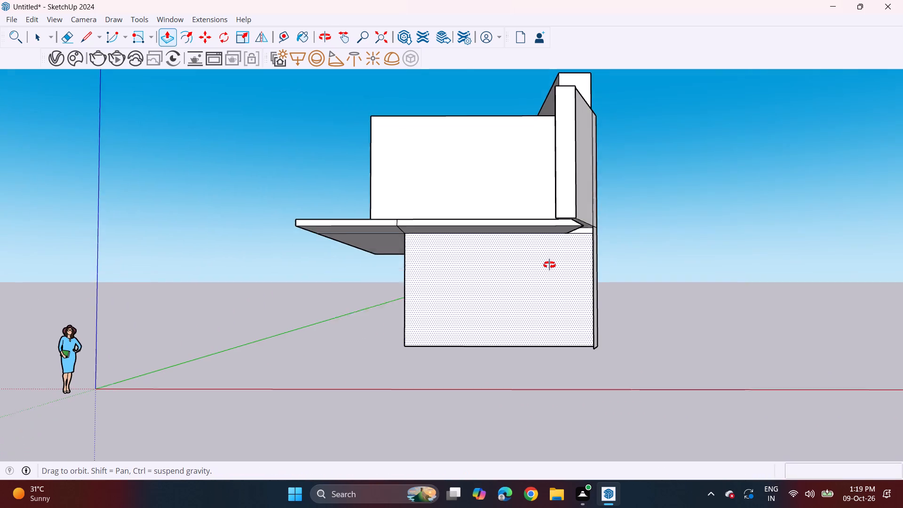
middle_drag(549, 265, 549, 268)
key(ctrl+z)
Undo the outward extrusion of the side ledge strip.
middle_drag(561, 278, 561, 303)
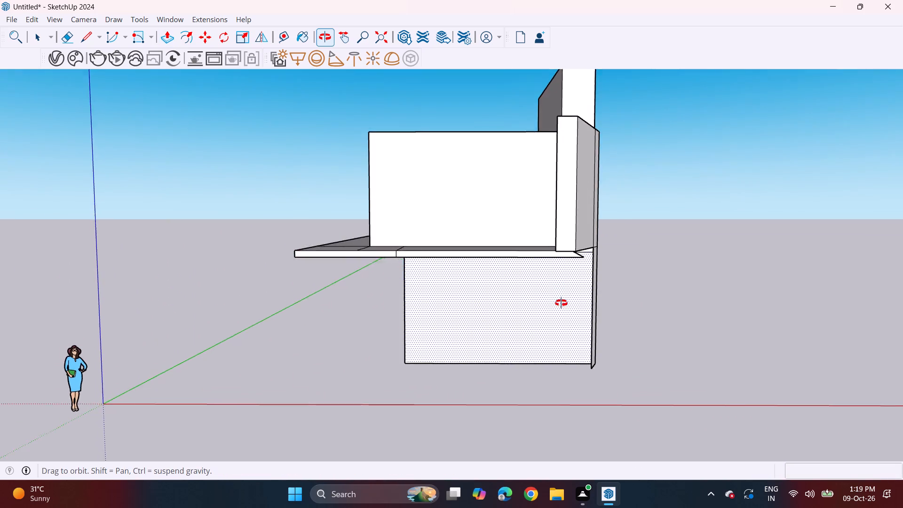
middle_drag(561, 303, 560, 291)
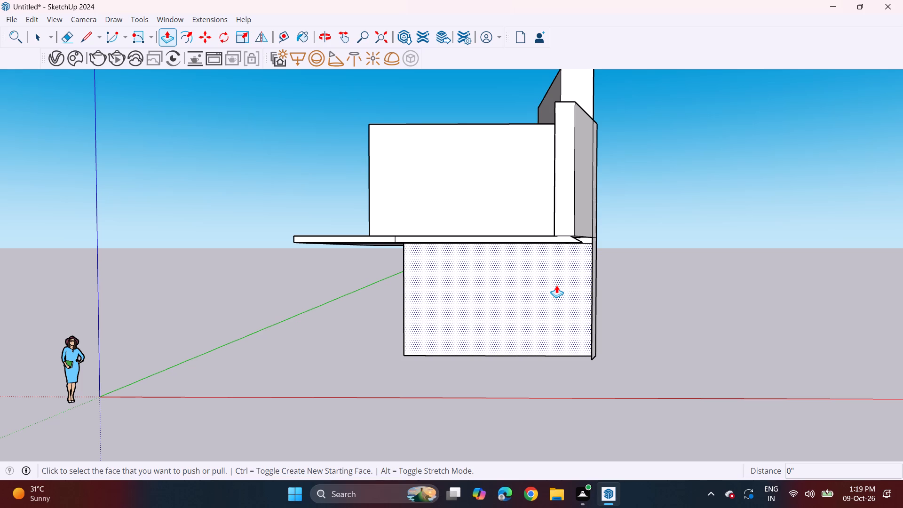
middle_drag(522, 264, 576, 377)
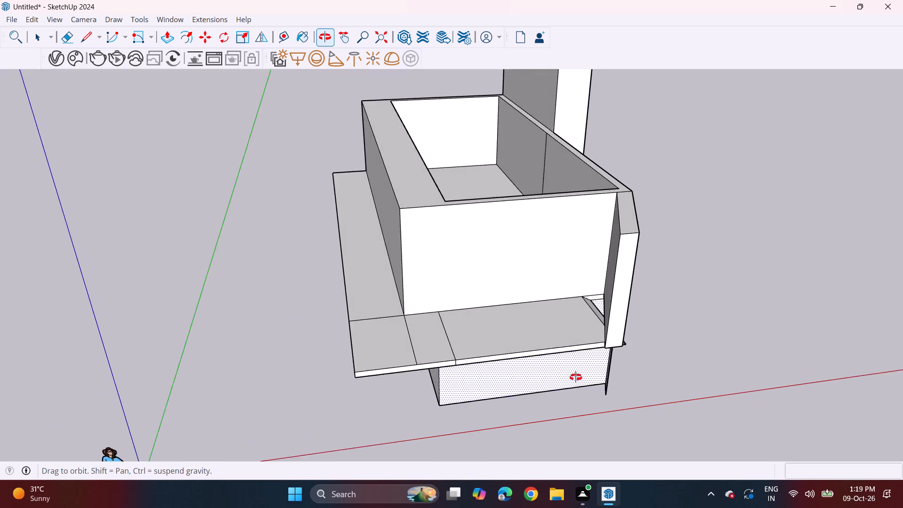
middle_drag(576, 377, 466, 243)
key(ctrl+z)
Draw a line about 3' 5 7/16" long across the fin's underside, from its outer front corner to the inner edge.
middle_drag(507, 238, 541, 224)
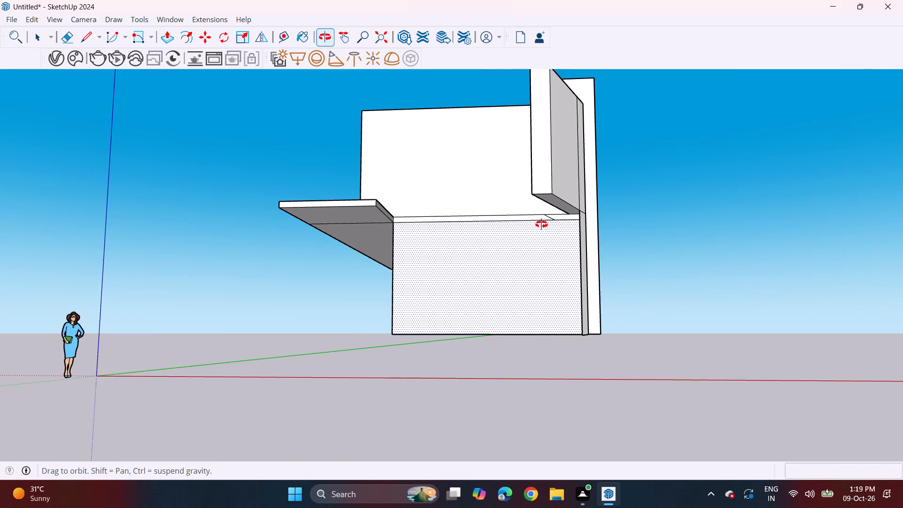
middle_drag(541, 224, 542, 222)
scroll(555, 193, up, 7)
middle_drag(549, 206, 545, 183)
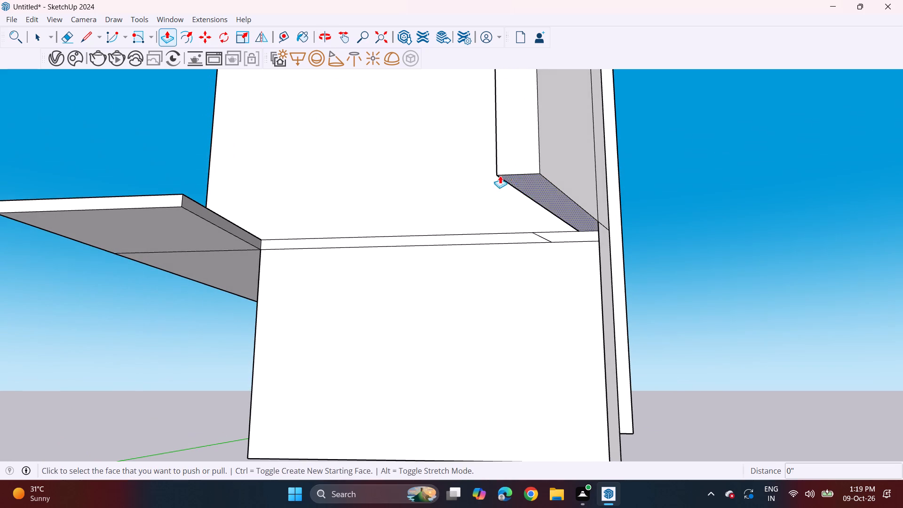
key(space)
click(95, 39)
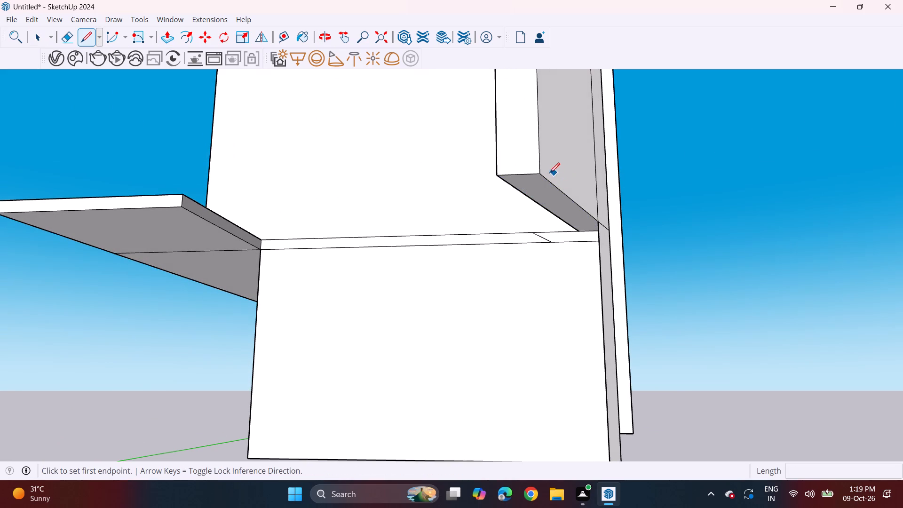
click(542, 174)
click(542, 202)
Draw a line from the fin underside line's inner end to the edge strip, and a 6" line straight across the strip.
middle_drag(548, 216, 594, 231)
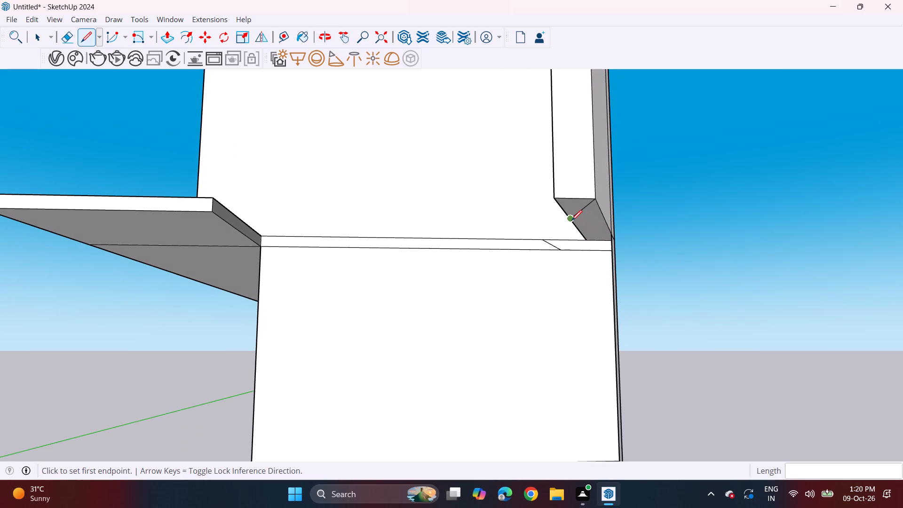
click(571, 221)
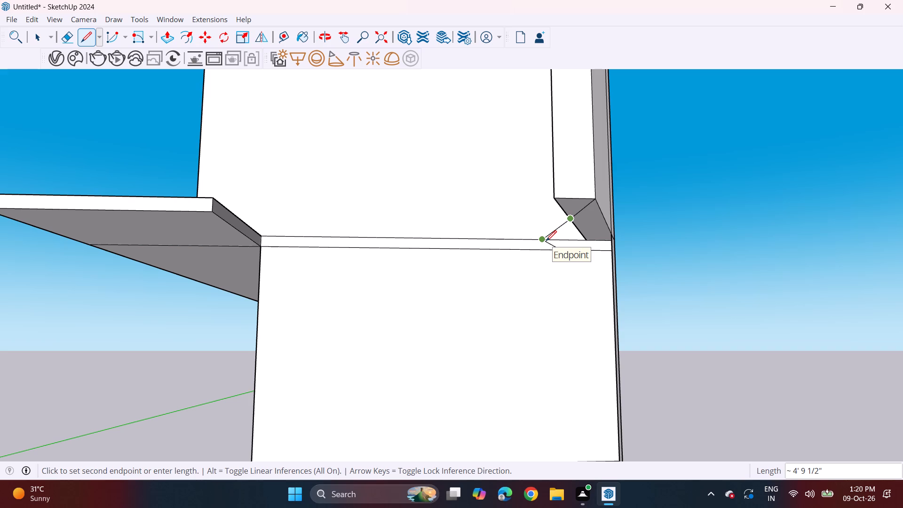
click(573, 239)
click(577, 250)
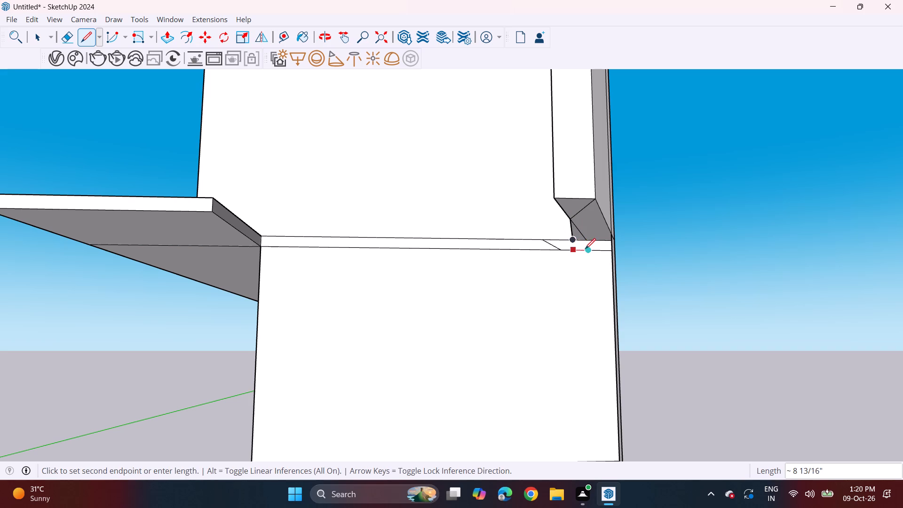
click(573, 247)
click(573, 238)
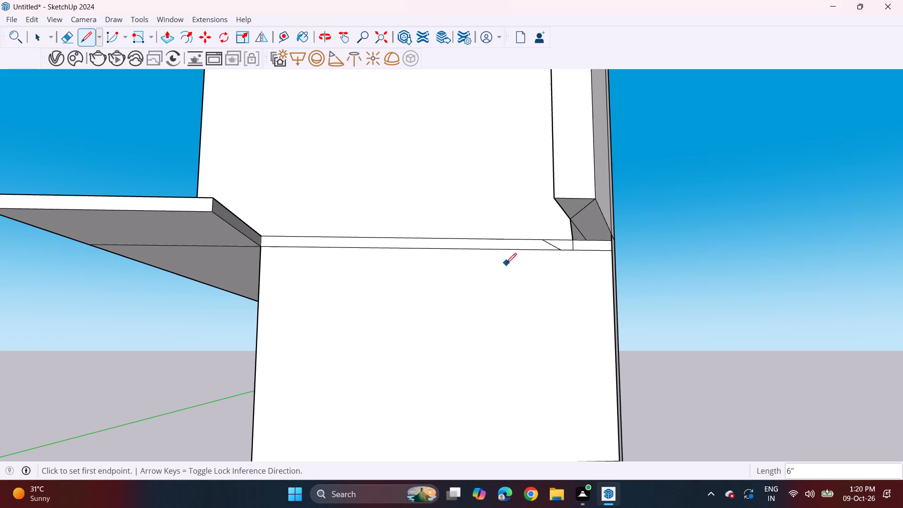
Erase the short slanted line crossing the edge strip.
key(space)
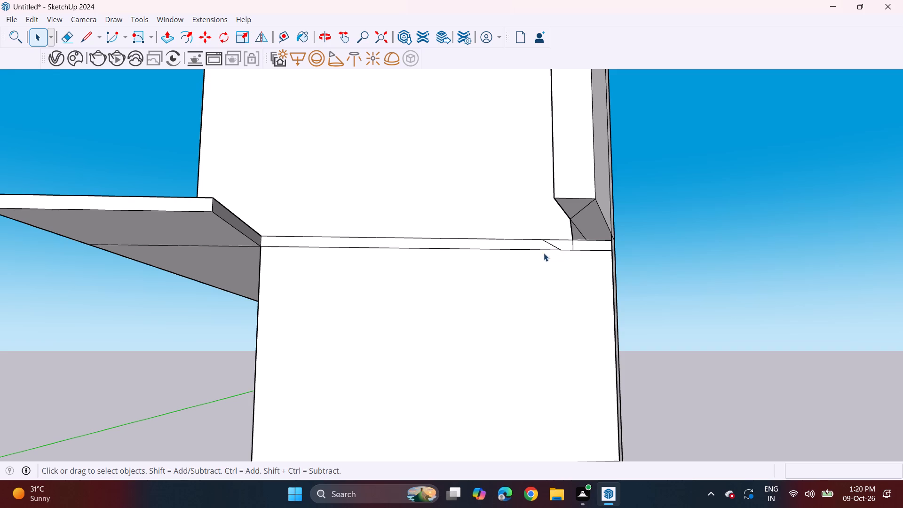
key(e)
click(557, 246)
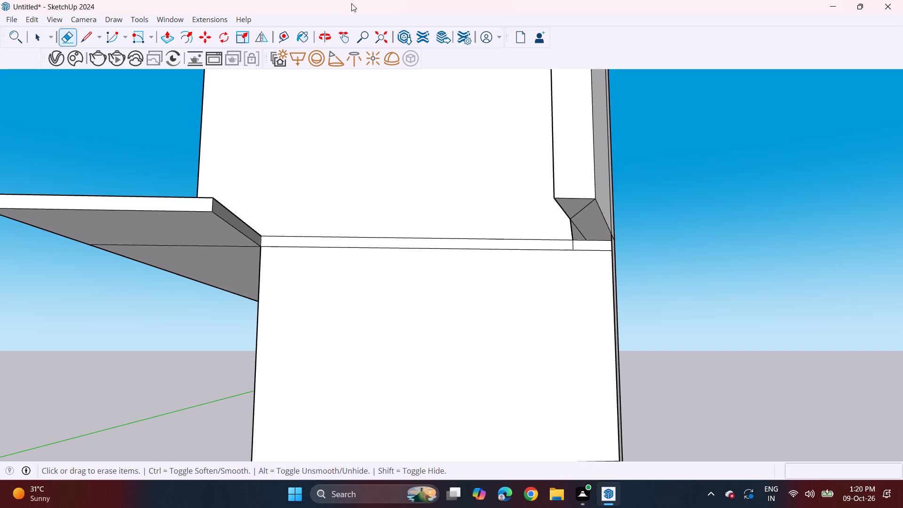
Push/Pull the long edge strip above the lower wall outward about 8' 3", flush with the fin's front face.
click(172, 34)
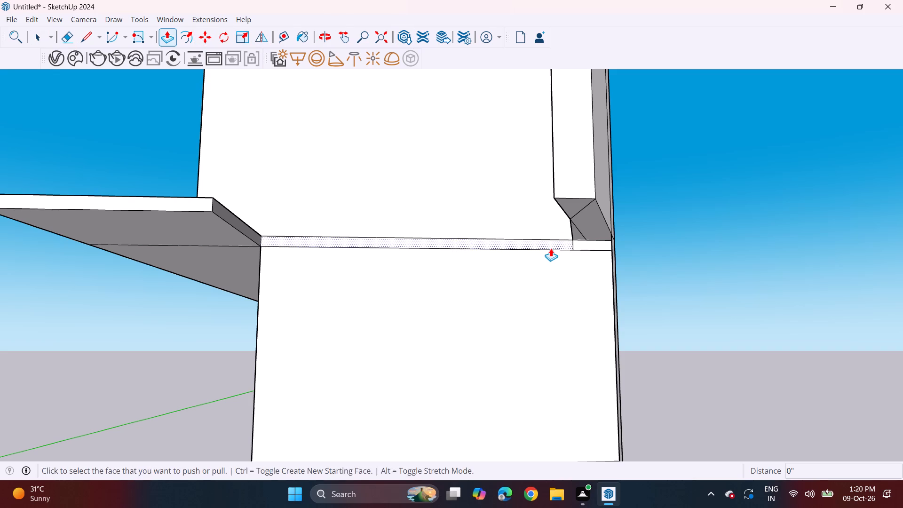
click(551, 248)
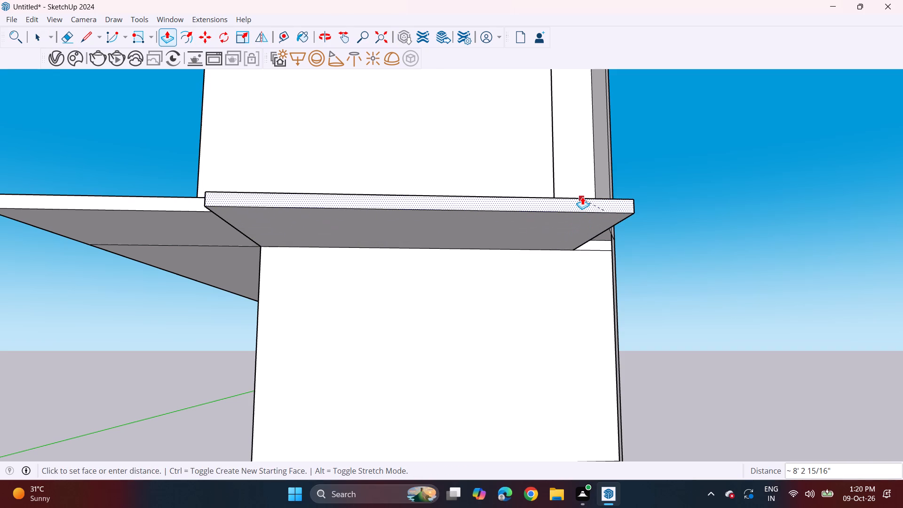
double_click(582, 197)
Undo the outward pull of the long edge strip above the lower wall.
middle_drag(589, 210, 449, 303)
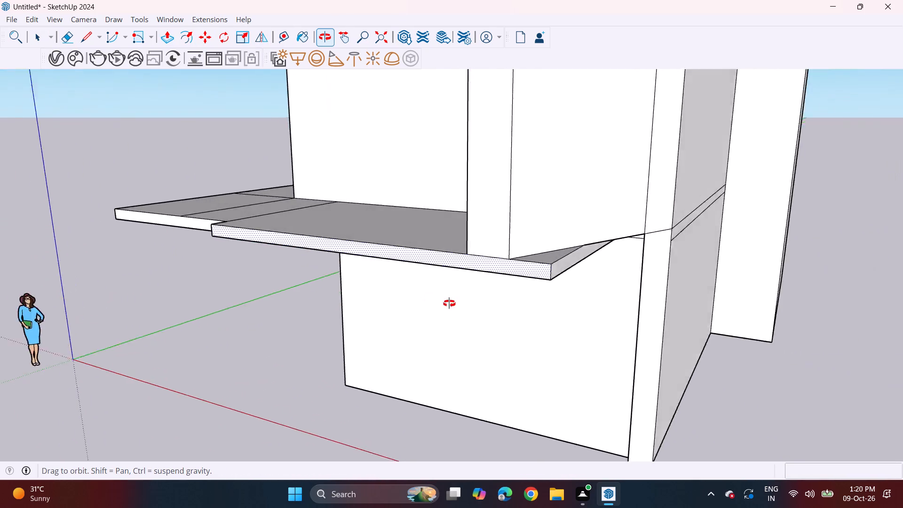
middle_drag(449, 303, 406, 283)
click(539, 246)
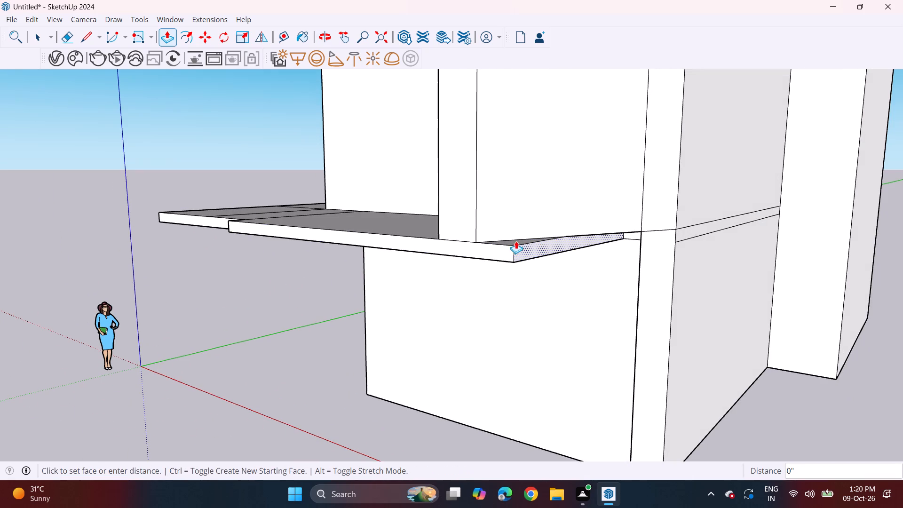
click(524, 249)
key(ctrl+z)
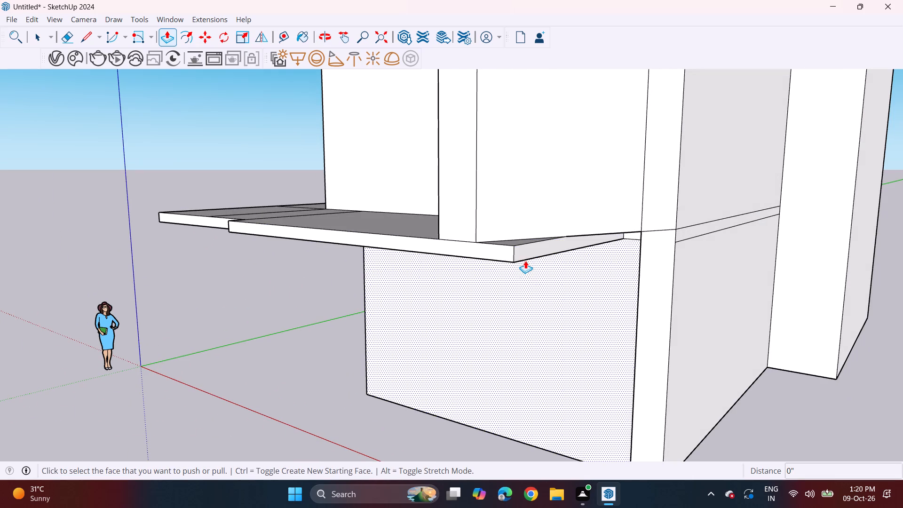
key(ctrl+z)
Push/Pull the side ledge's end face along the lower wall about 13' 7", up to the slanted fin's outer front corner.
click(257, 228)
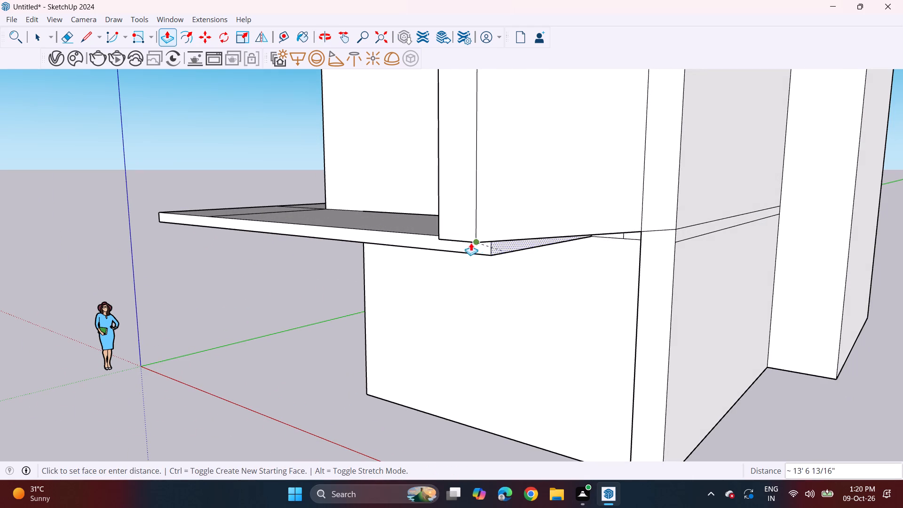
middle_drag(493, 243, 596, 240)
click(593, 233)
Push/Pull the slanted part of the fin's underside down 6 9/16".
middle_drag(504, 346, 528, 327)
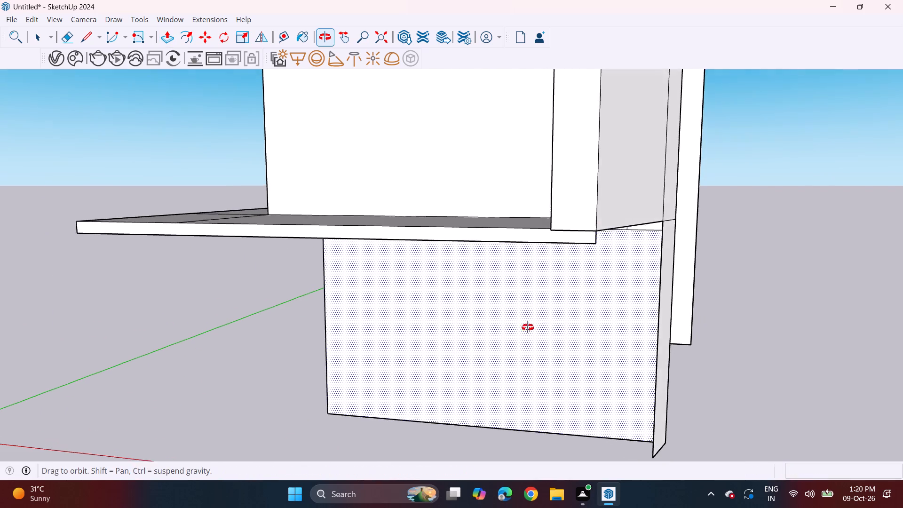
middle_drag(528, 327, 556, 287)
middle_drag(531, 245, 384, 257)
middle_drag(520, 210, 570, 167)
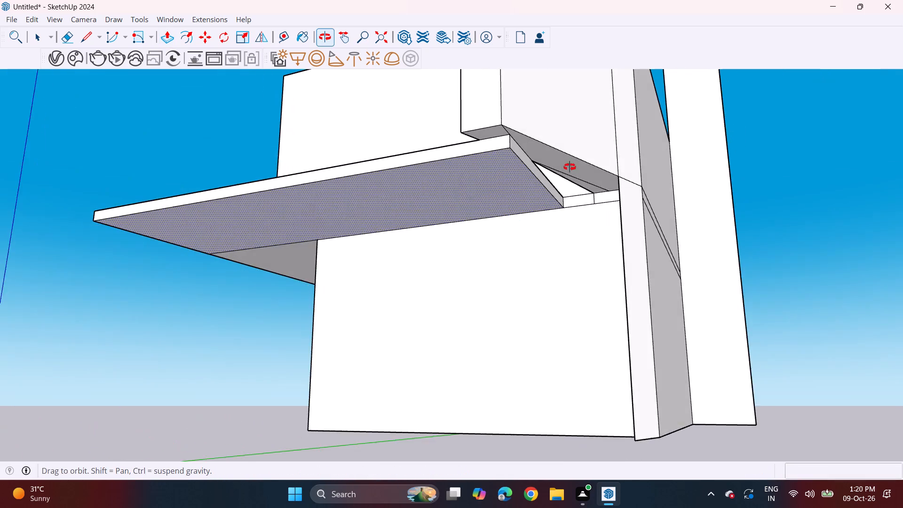
middle_drag(570, 167, 578, 159)
scroll(580, 159, up, 3)
click(584, 170)
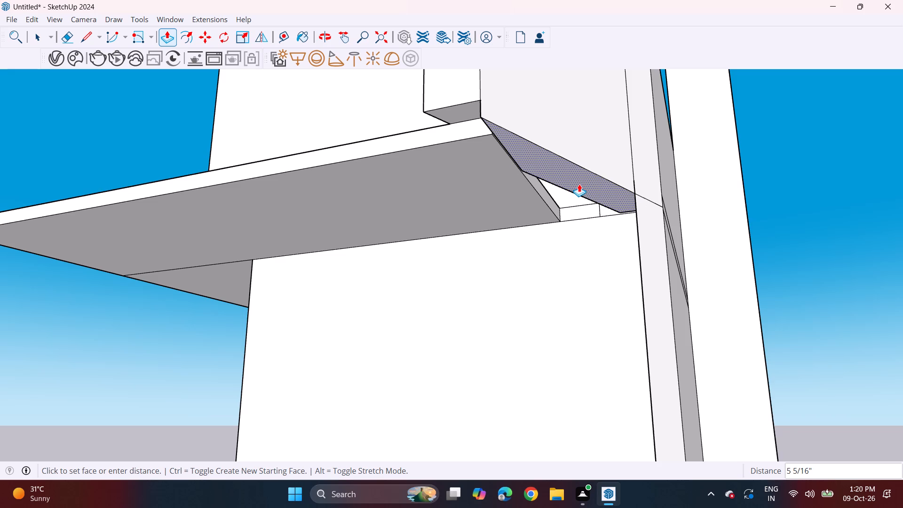
click(578, 187)
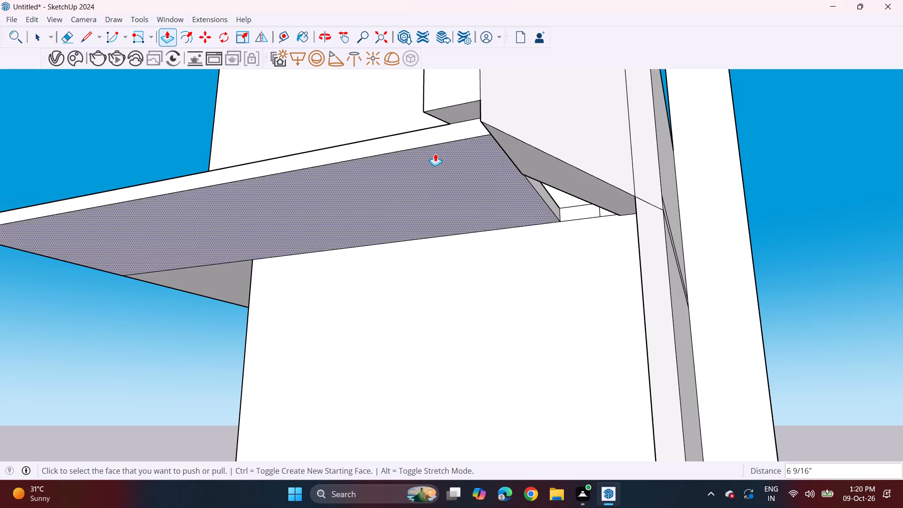
Push/Pull the remaining front part of the fin's underside down 6 9/16" to match the slanted part.
middle_drag(436, 150, 671, 206)
scroll(666, 196, up, 3)
middle_drag(666, 195, 658, 176)
click(643, 174)
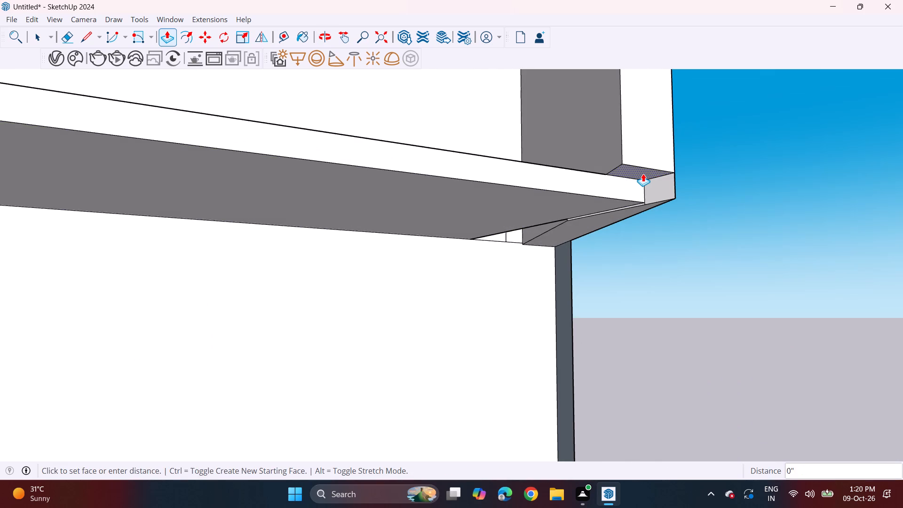
click(644, 199)
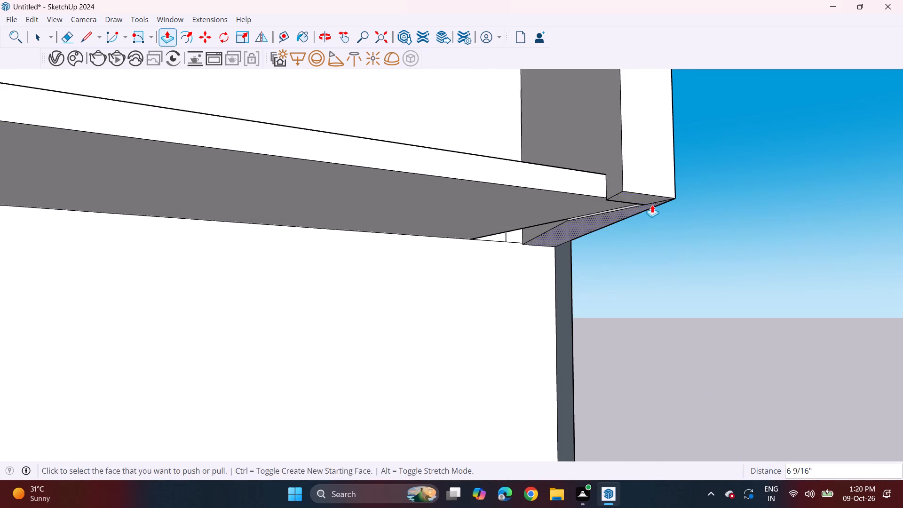
Push/Pull the inner side face of the fin's lowered base 2' 8 1/16" across the triangular gap beside the ledge.
middle_drag(653, 205, 488, 255)
scroll(478, 251, down, 8)
middle_drag(477, 285, 490, 239)
scroll(536, 228, up, 2)
middle_drag(500, 255, 521, 179)
scroll(505, 211, up, 3)
middle_drag(507, 204, 513, 202)
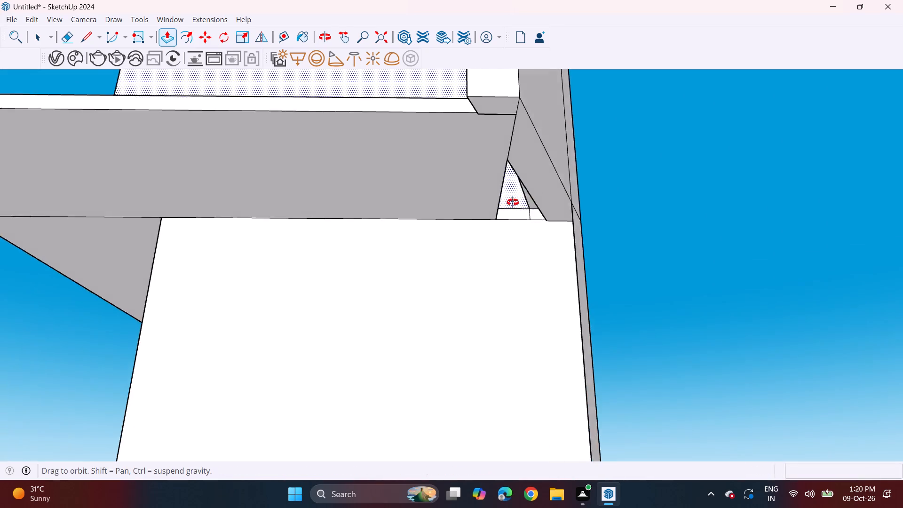
middle_drag(513, 202, 585, 167)
scroll(551, 198, up, 6)
middle_click(550, 194)
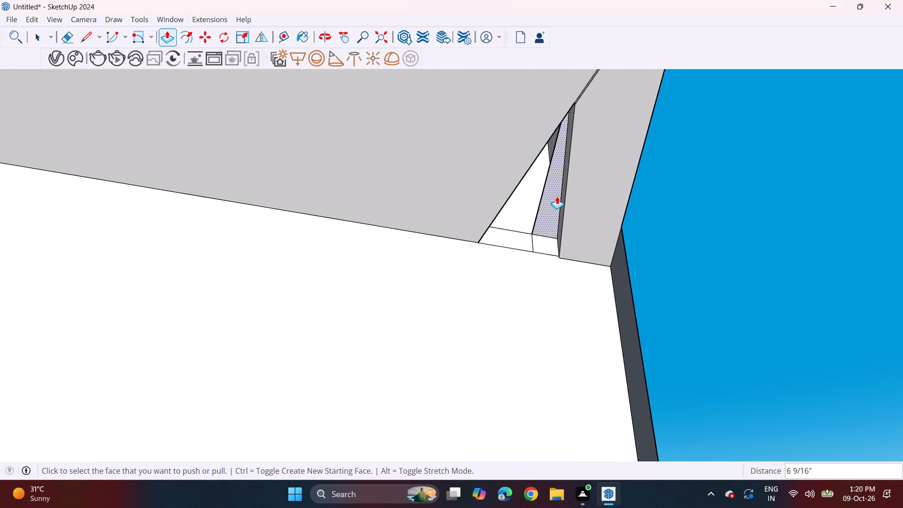
click(561, 209)
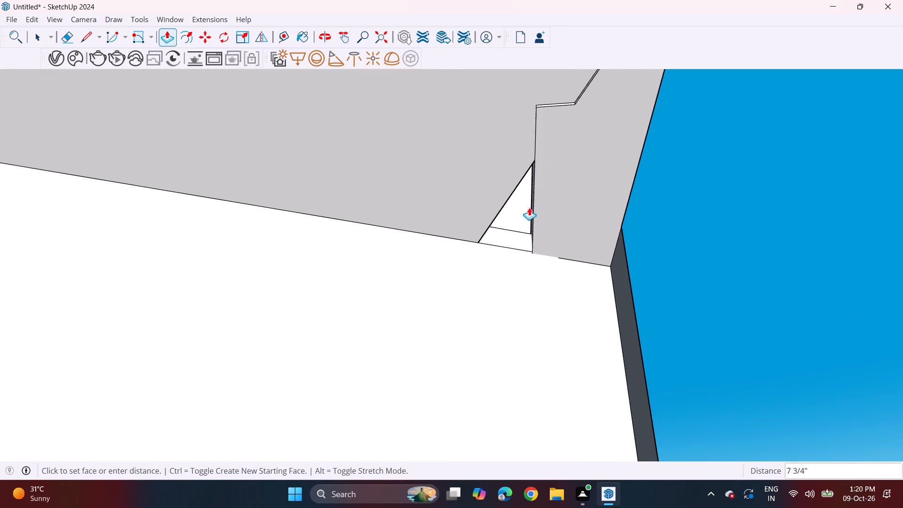
click(443, 218)
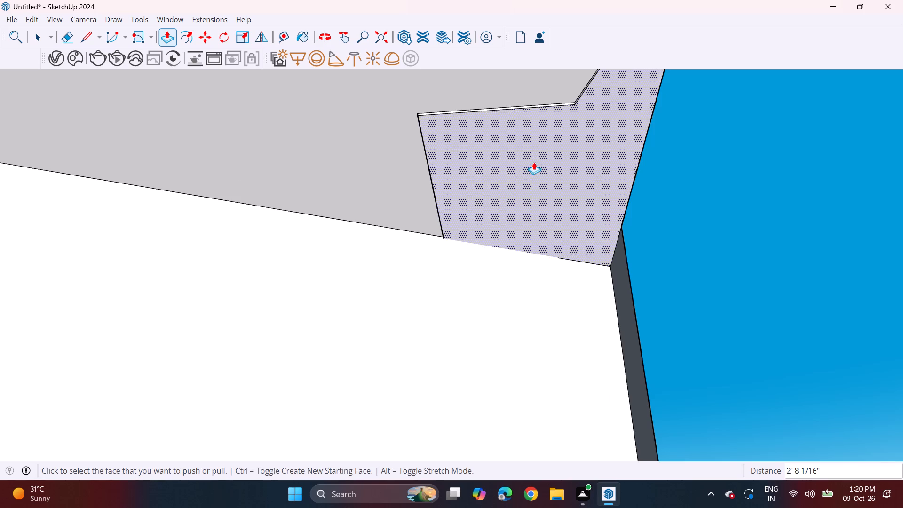
Push/Pull the fin base's underside up 9/16", flush with the underside of the ledge.
scroll(534, 162, down, 9)
middle_drag(514, 212, 475, 289)
scroll(473, 251, down, 4)
middle_drag(477, 260, 477, 294)
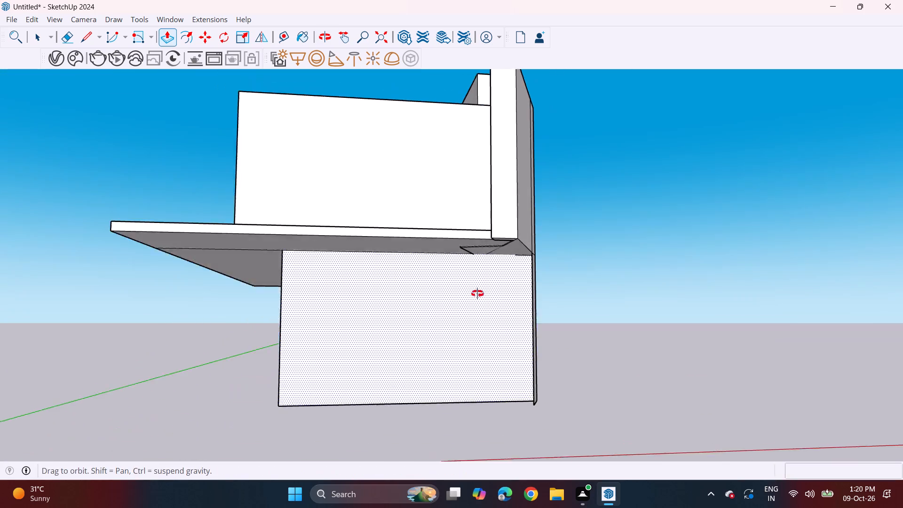
middle_drag(477, 294, 475, 308)
middle_drag(460, 295, 527, 332)
middle_drag(518, 340, 499, 308)
shift+middle_drag(499, 308, 502, 316)
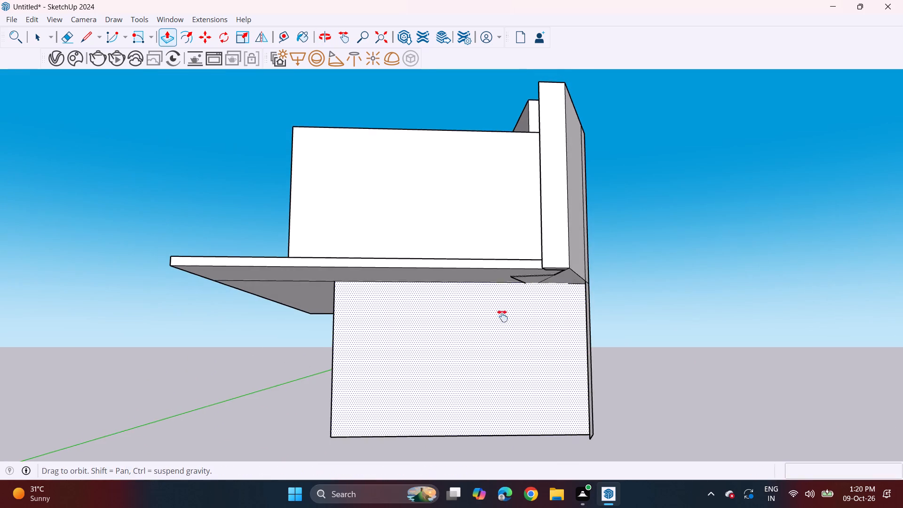
shift+middle_drag(502, 316, 546, 345)
middle_drag(554, 333, 504, 278)
scroll(569, 244, up, 6)
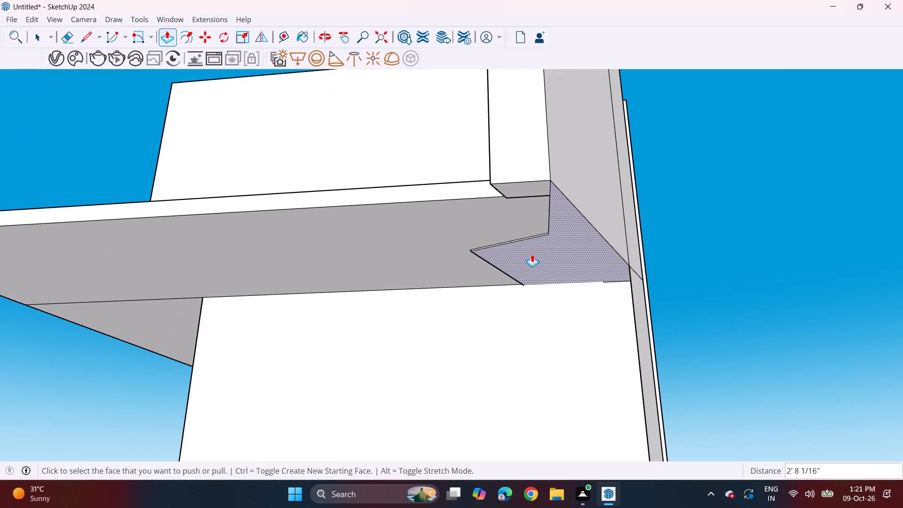
click(532, 254)
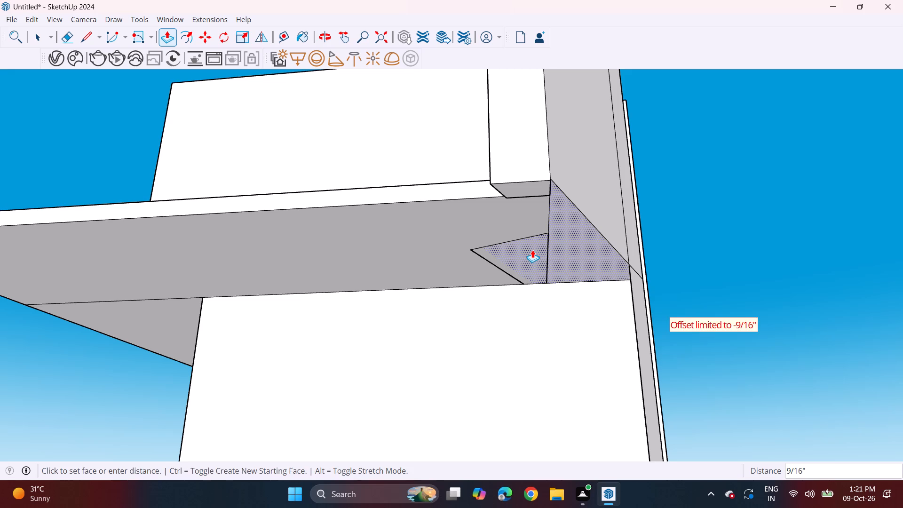
click(532, 250)
Erase the leftover triangle and seam lines on the ledge's underside beside the fin.
click(70, 40)
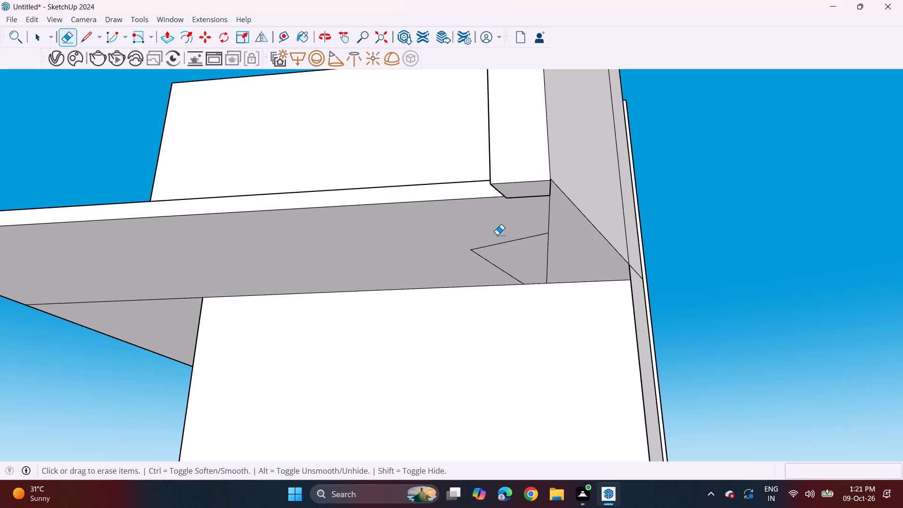
click(522, 239)
drag(484, 266, 497, 254)
drag(543, 238, 559, 246)
drag(552, 214, 537, 225)
drag(537, 199, 538, 204)
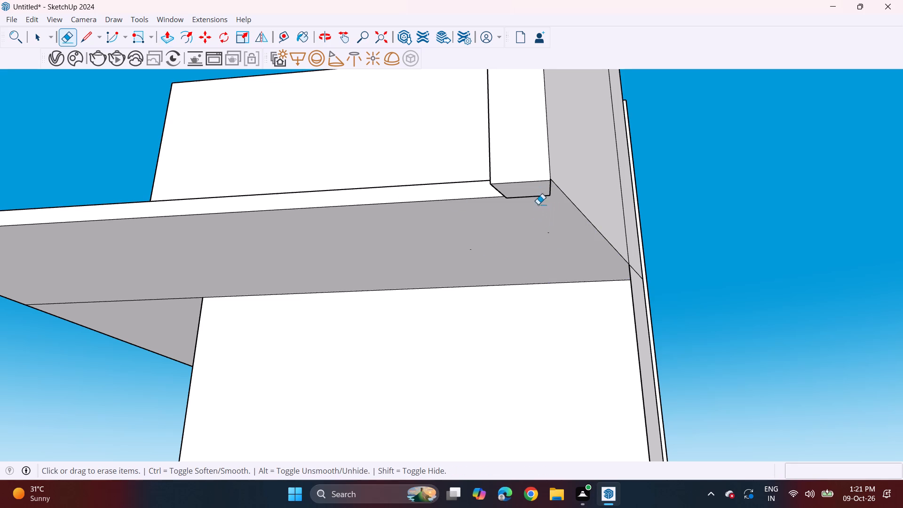
drag(538, 204, 538, 207)
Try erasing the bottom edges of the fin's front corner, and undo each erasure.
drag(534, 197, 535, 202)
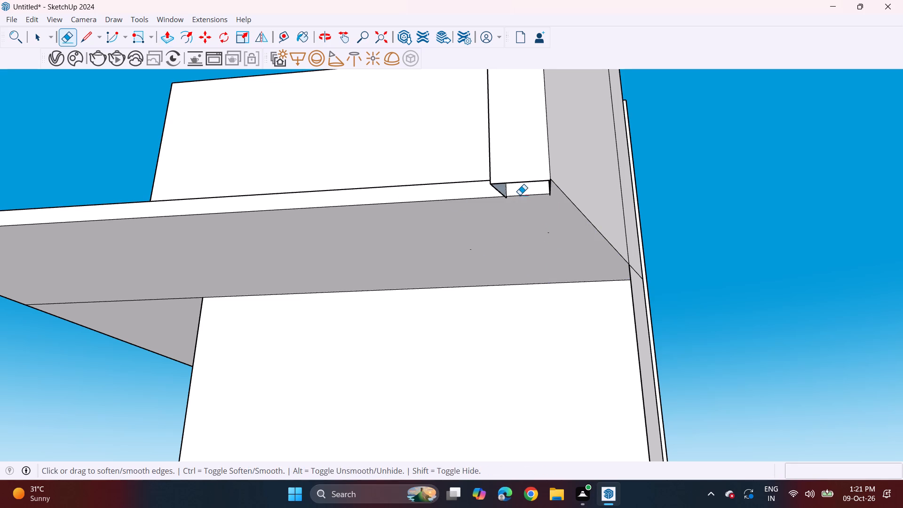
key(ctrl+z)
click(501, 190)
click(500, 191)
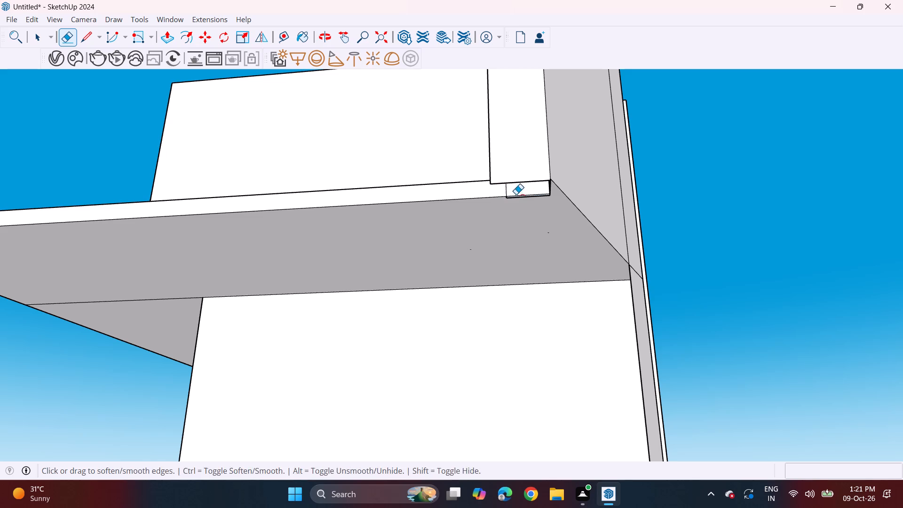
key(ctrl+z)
Erase the leftover lines near the fin and the two corner seams on the ledge's top face.
scroll(552, 220, down, 3)
middle_drag(538, 247, 597, 357)
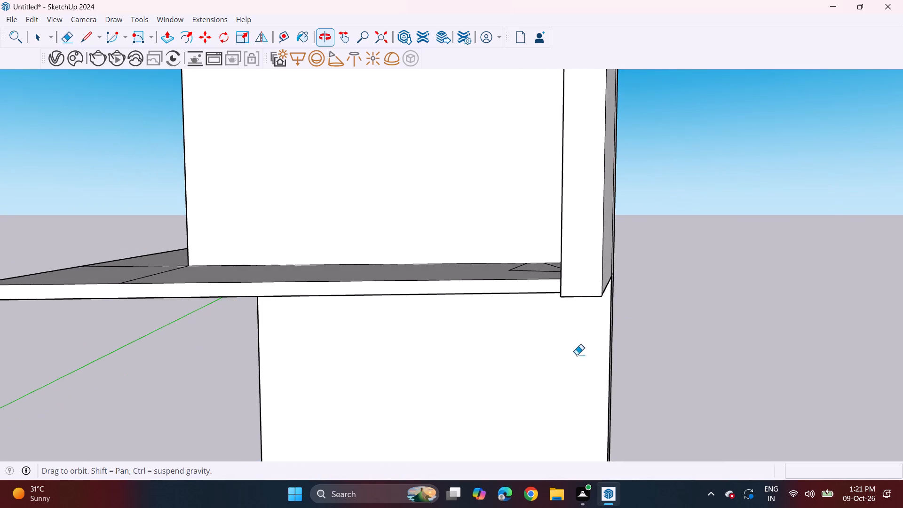
middle_drag(531, 288, 560, 413)
drag(560, 263, 556, 276)
drag(538, 262, 533, 304)
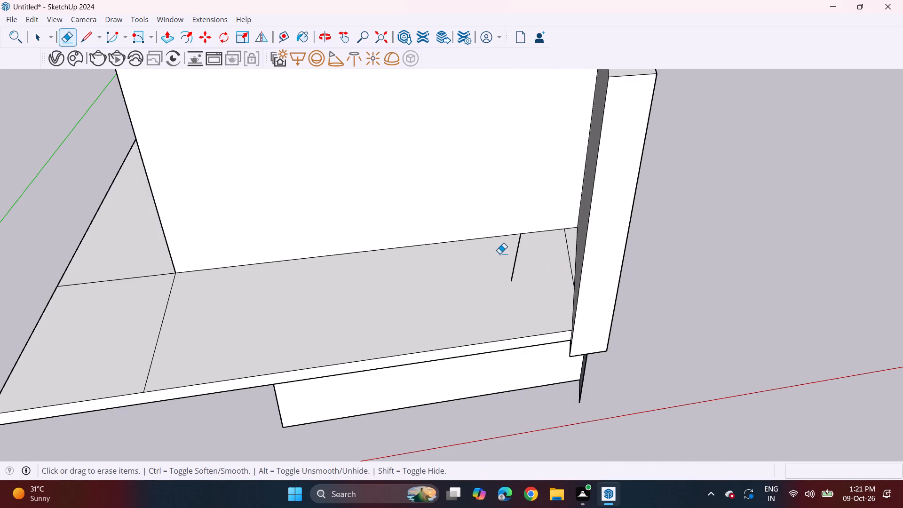
drag(500, 255, 526, 271)
click(570, 247)
click(567, 250)
drag(155, 322, 197, 326)
drag(125, 253, 132, 283)
Erase the seam lines on the ledge's underside near the lower wall's outer corner.
middle_drag(180, 296, 154, 98)
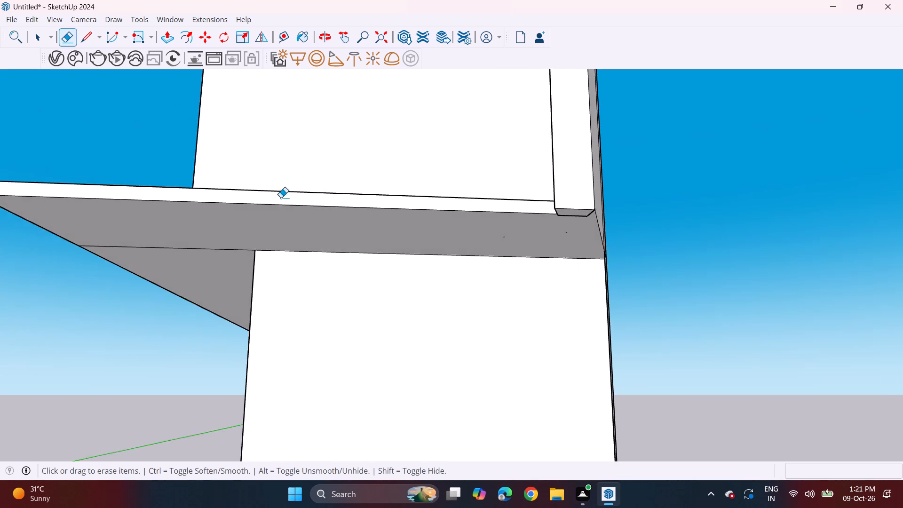
scroll(282, 202, down, 6)
middle_drag(325, 254, 349, 292)
shift+middle_drag(349, 294, 438, 290)
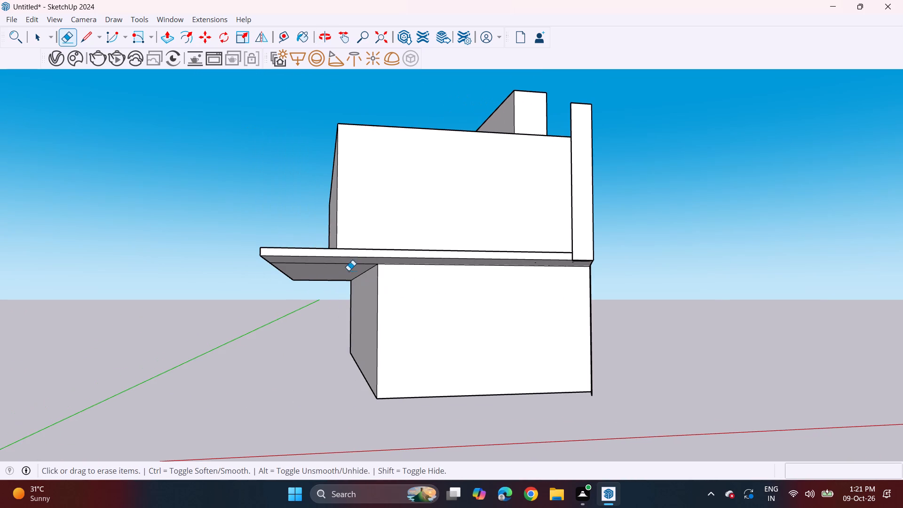
click(349, 267)
click(354, 264)
Draw a small rectangle about 6" wide on the ledge's underside, at the lower wall's corner below the fin.
middle_drag(492, 340, 452, 350)
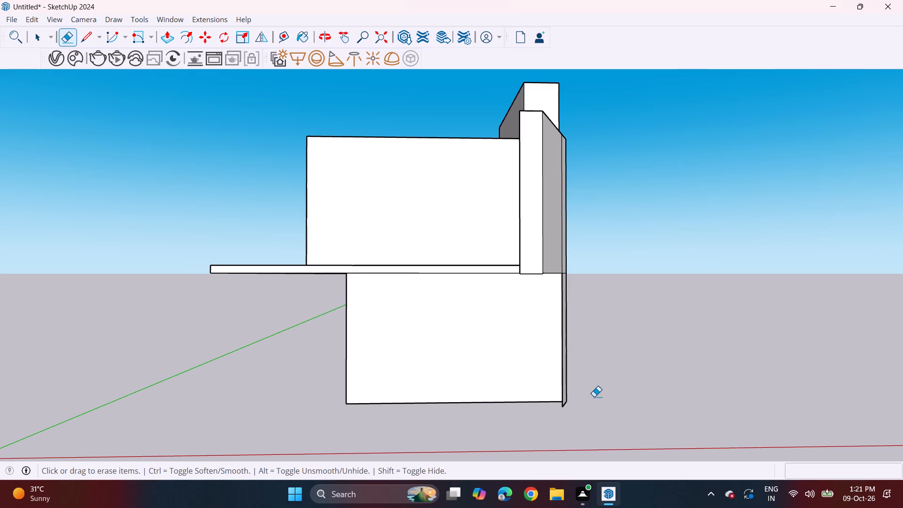
middle_drag(563, 359, 618, 275)
scroll(594, 230, up, 9)
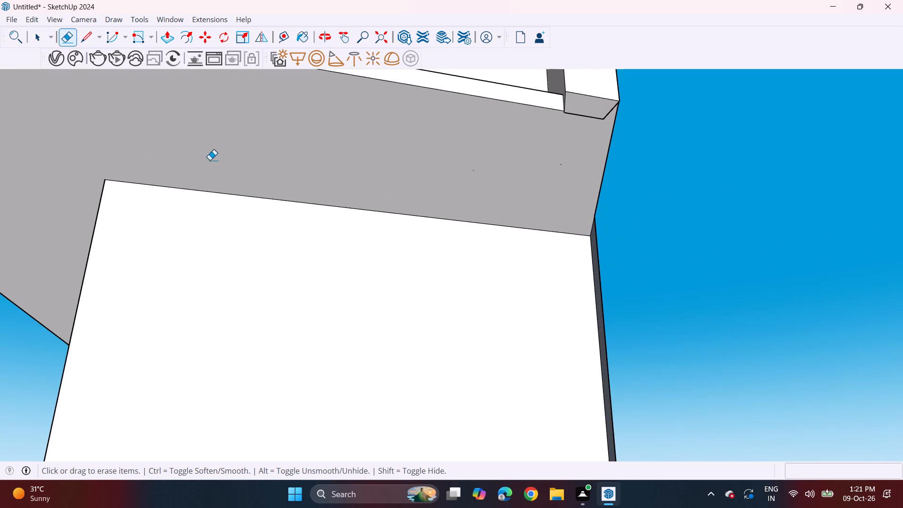
click(85, 34)
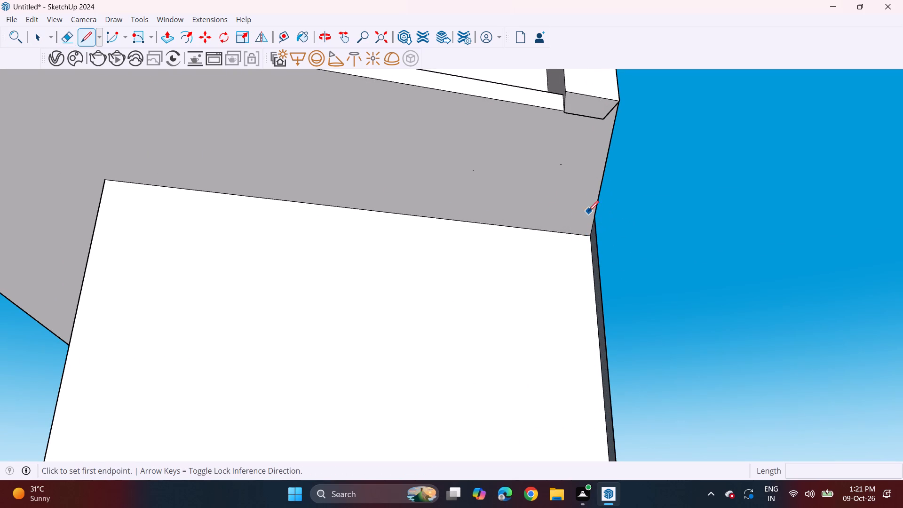
click(593, 220)
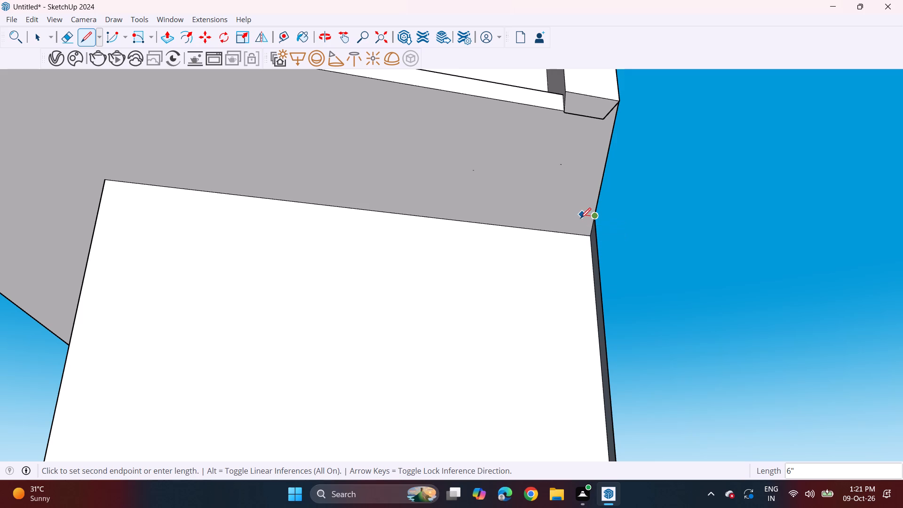
click(580, 218)
double_click(575, 234)
Push/Pull the small corner rectangle down 10' to the base of the lower wall.
middle_drag(596, 234, 589, 256)
scroll(595, 238, up, 1)
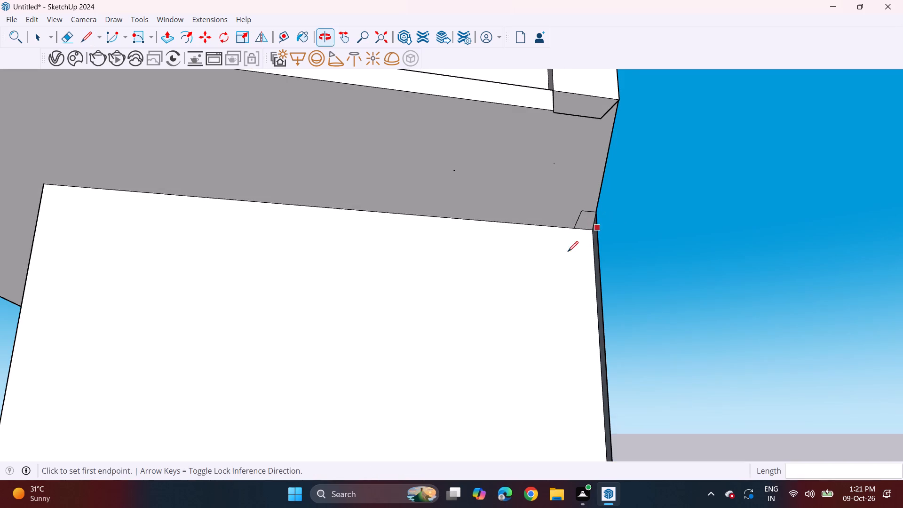
drag(159, 38, 167, 40)
click(589, 222)
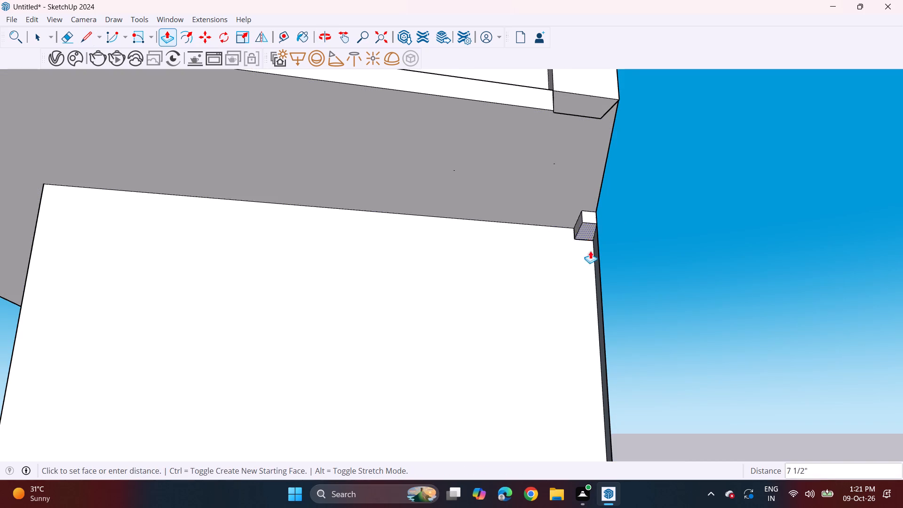
scroll(609, 385, down, 5)
shift+middle_drag(606, 408, 606, 308)
click(614, 386)
middle_drag(660, 358, 612, 416)
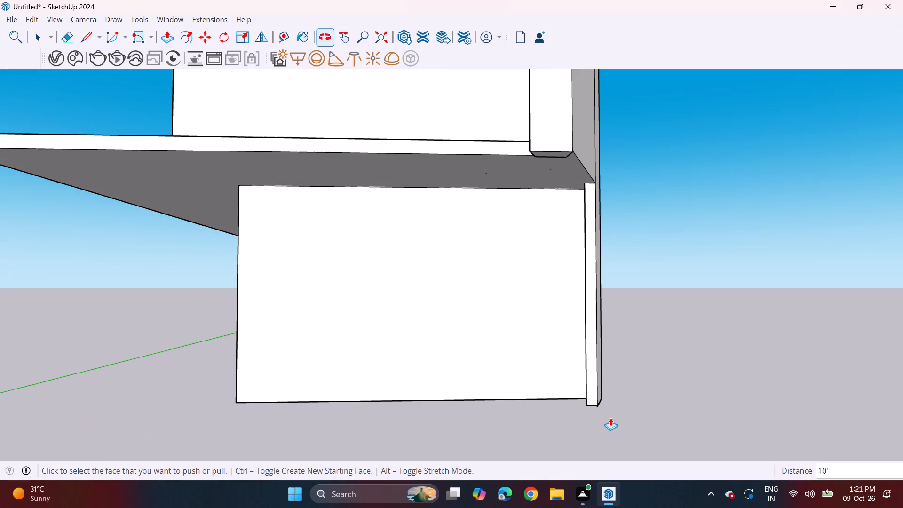
scroll(600, 379, down, 2)
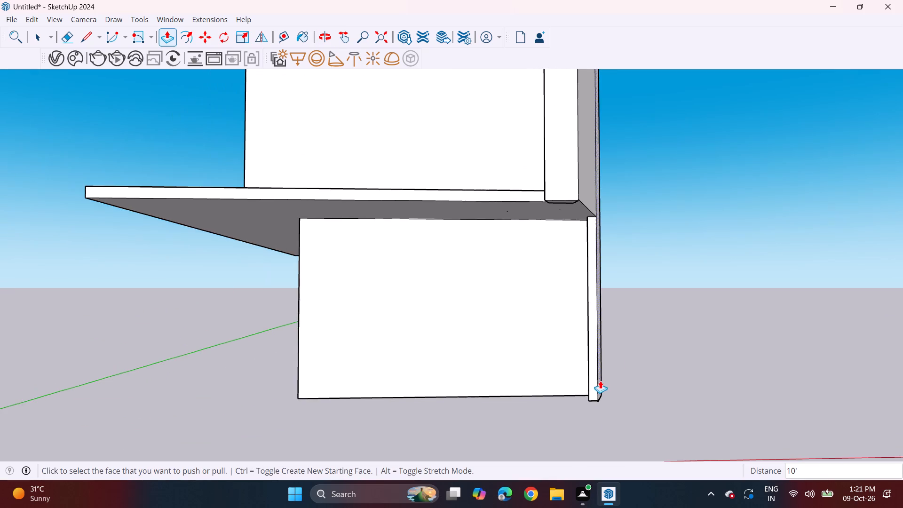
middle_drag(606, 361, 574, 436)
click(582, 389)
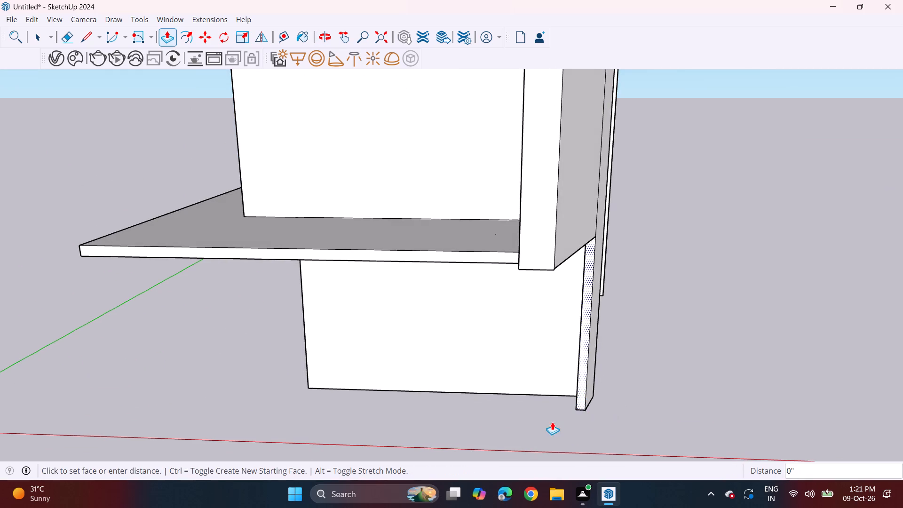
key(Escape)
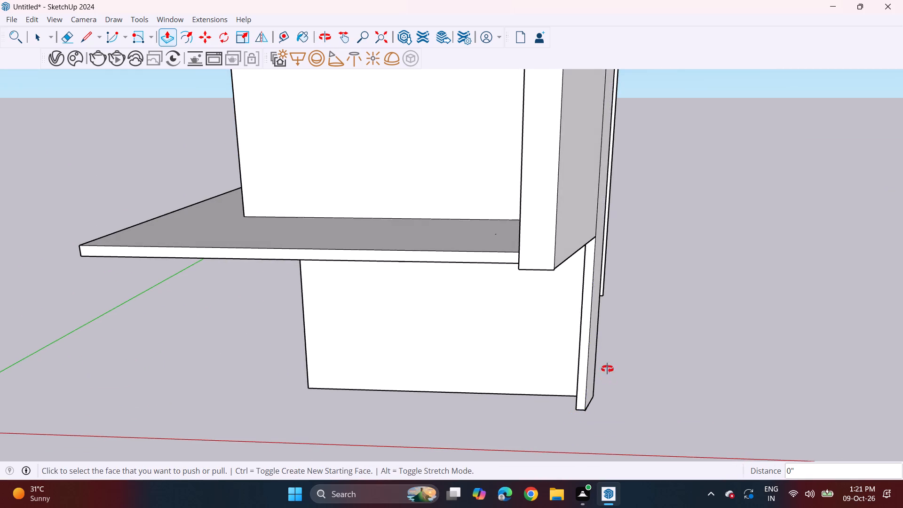
Undo the corner piece's 10' extrusion and the small rectangle outline on the ledge's underside.
middle_drag(607, 369, 611, 318)
scroll(604, 313, down, 4)
middle_drag(558, 383, 583, 353)
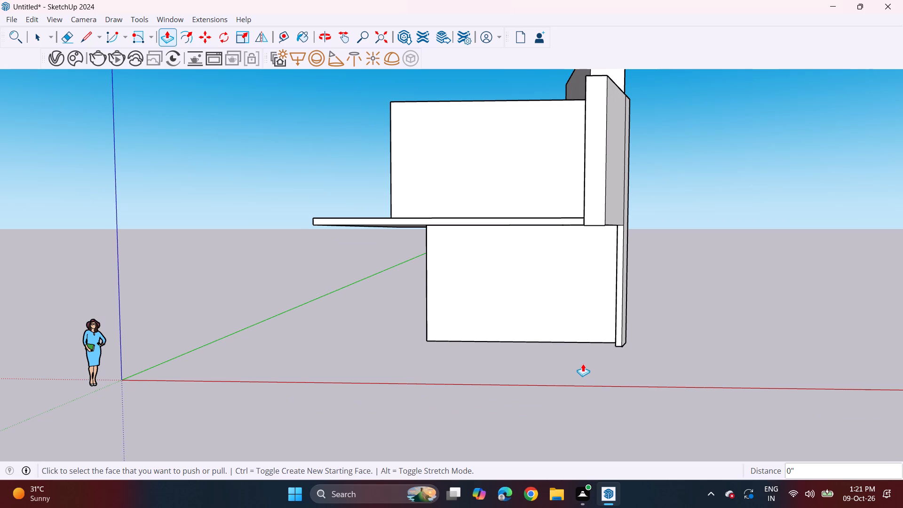
middle_drag(582, 361, 708, 344)
key(ctrl+z)
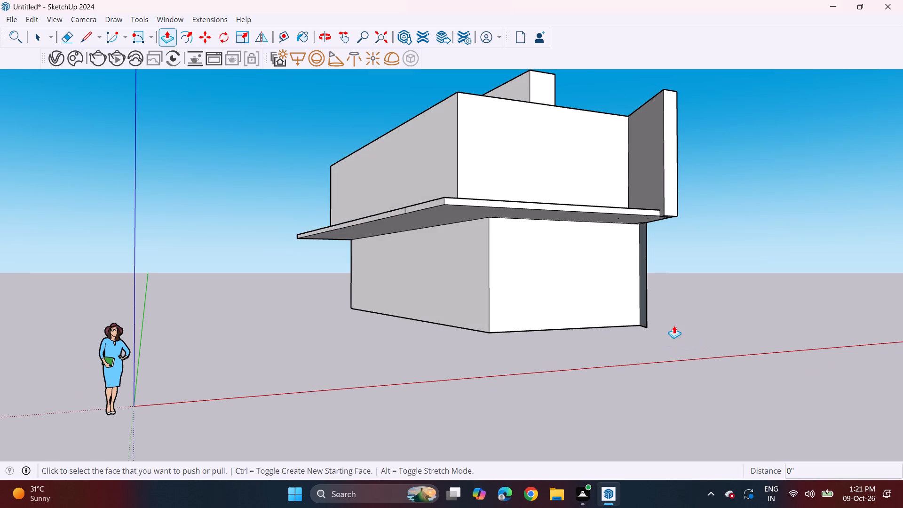
middle_drag(674, 323, 663, 265)
scroll(652, 230, up, 17)
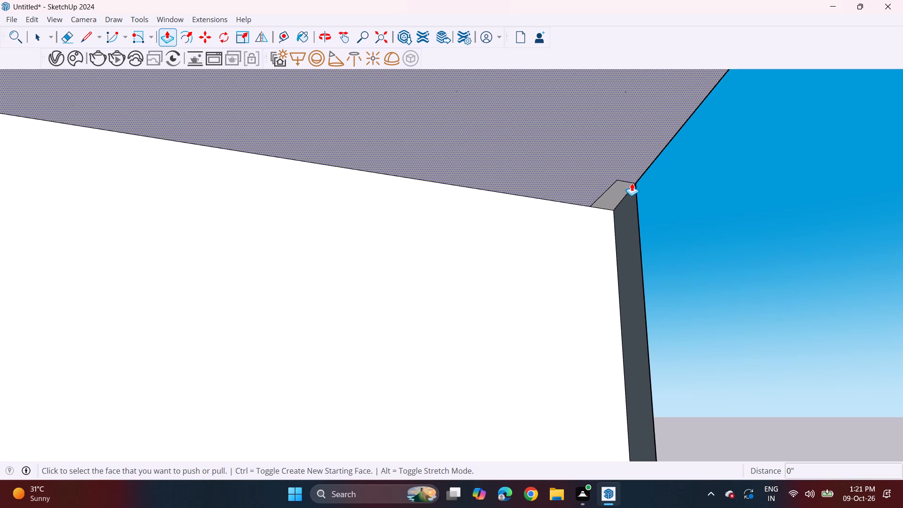
scroll(632, 183, up, 4)
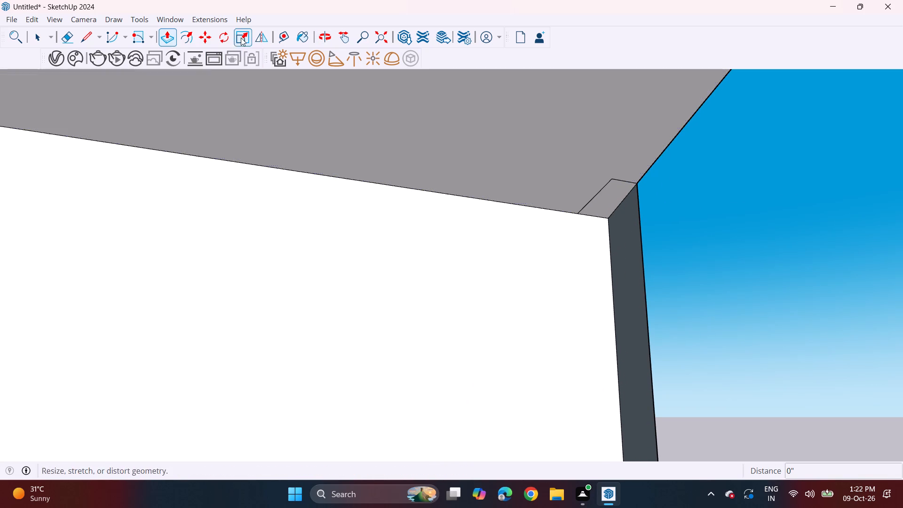
key(ctrl+z)
key(ctrl+z)
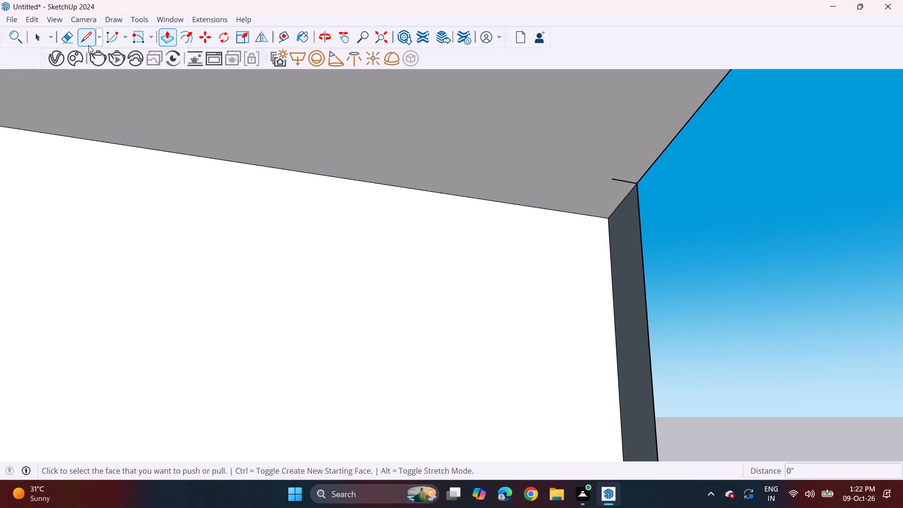
Draw lines extending the lower side wall forward about 1' under the fin, from the ledge's underside down to the wall base.
click(88, 45)
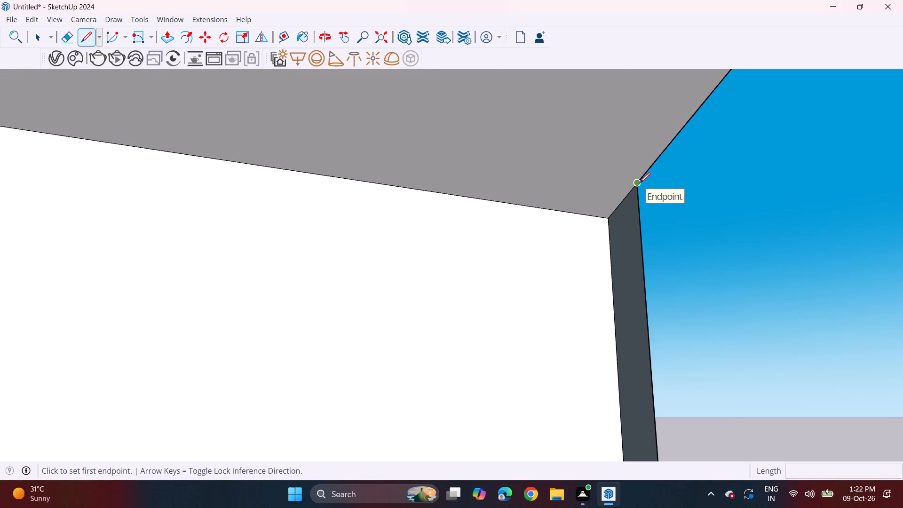
click(640, 183)
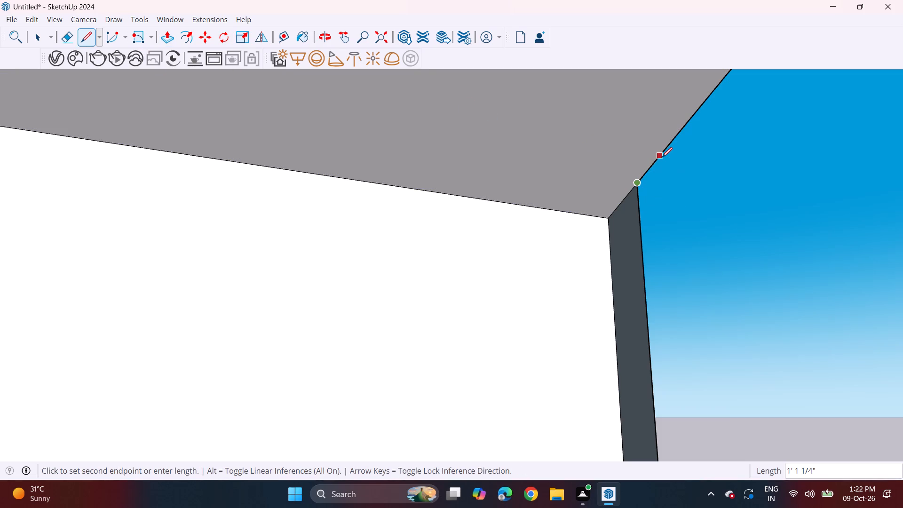
click(662, 158)
scroll(648, 246, down, 7)
shift+middle_drag(657, 254, 639, 200)
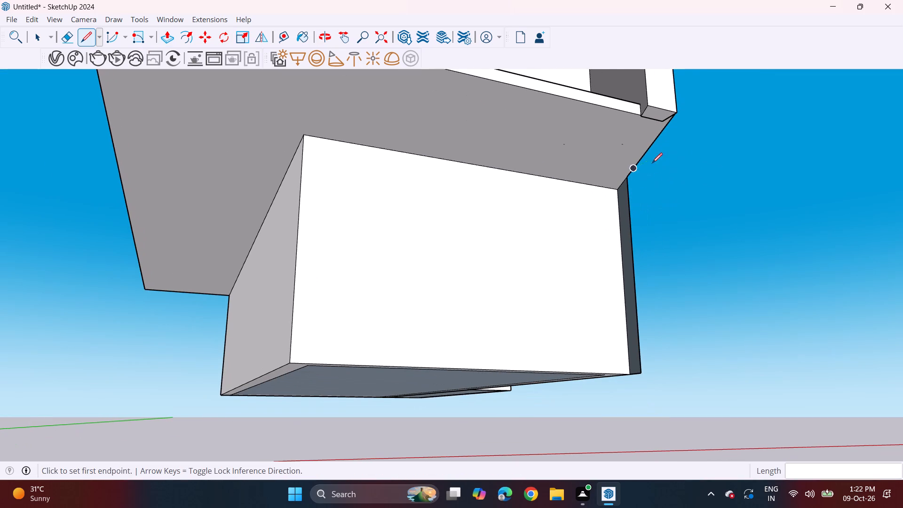
click(636, 164)
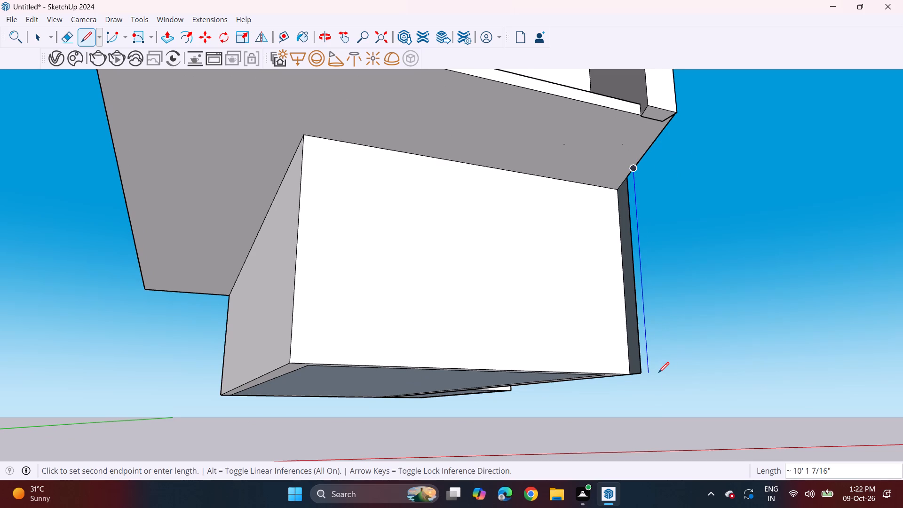
middle_drag(658, 365, 309, 417)
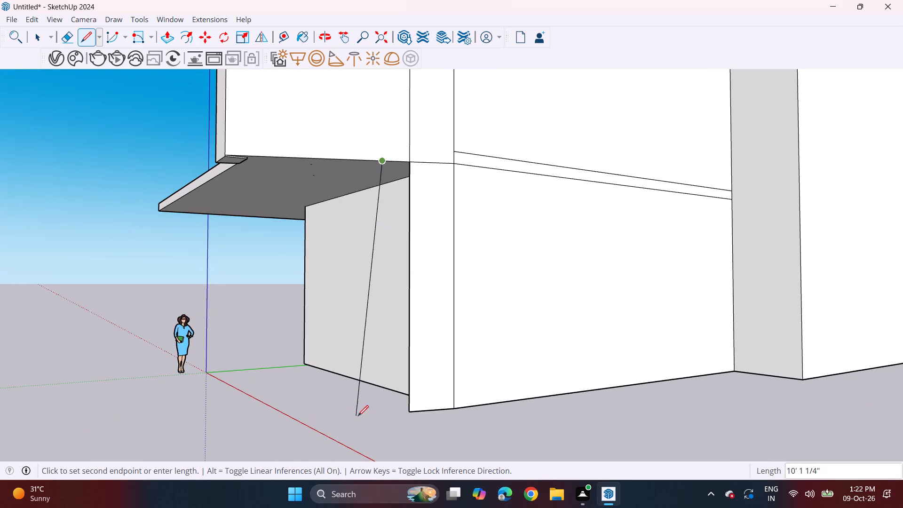
click(394, 415)
click(411, 410)
Erase the vertical seam between the new strip and the original lower side wall.
middle_drag(372, 399, 536, 394)
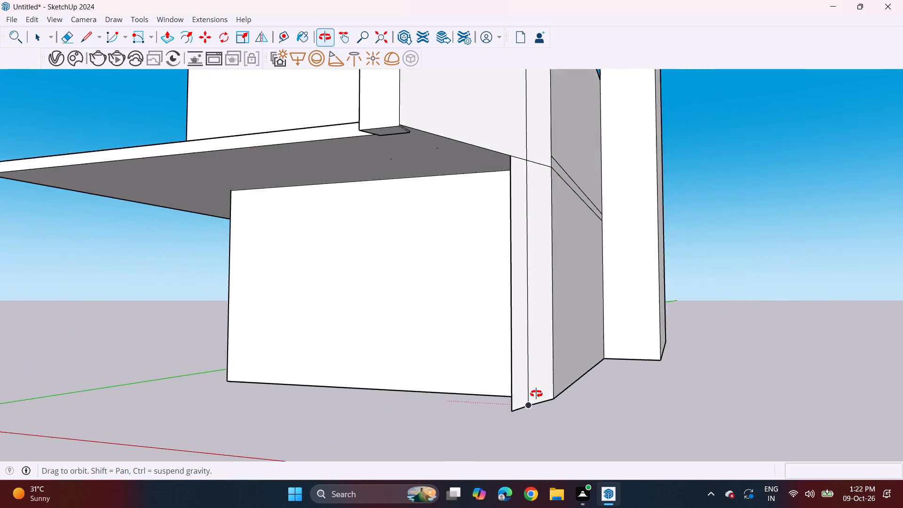
middle_drag(536, 394, 398, 380)
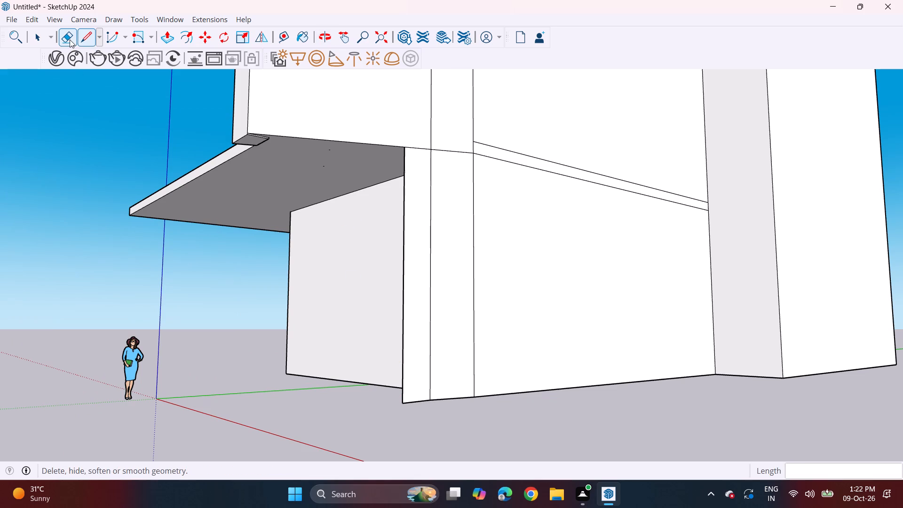
drag(70, 40, 75, 46)
drag(426, 261, 436, 266)
Draw a small 6" wide rectangle on the ledge's underside, from the extended strip's outer corner back to the lower front wall.
middle_drag(397, 296, 680, 269)
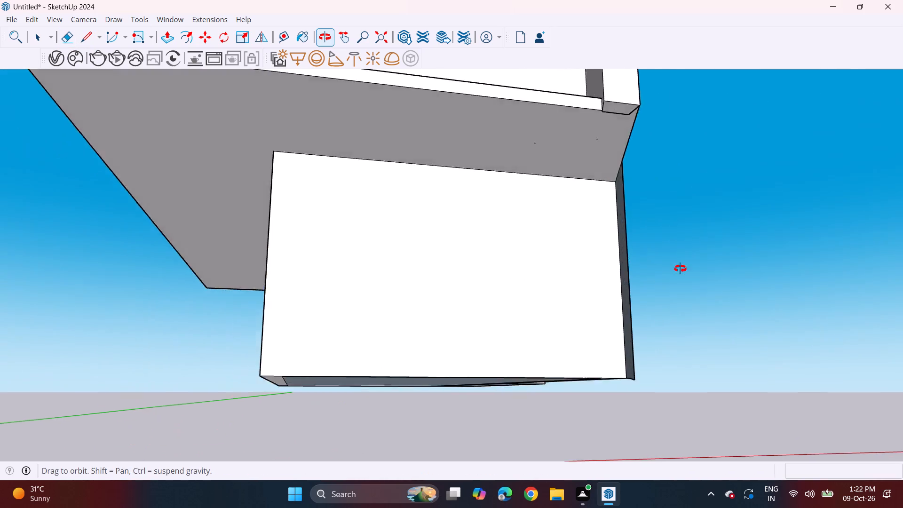
middle_drag(680, 269, 727, 287)
click(85, 38)
scroll(662, 247, up, 2)
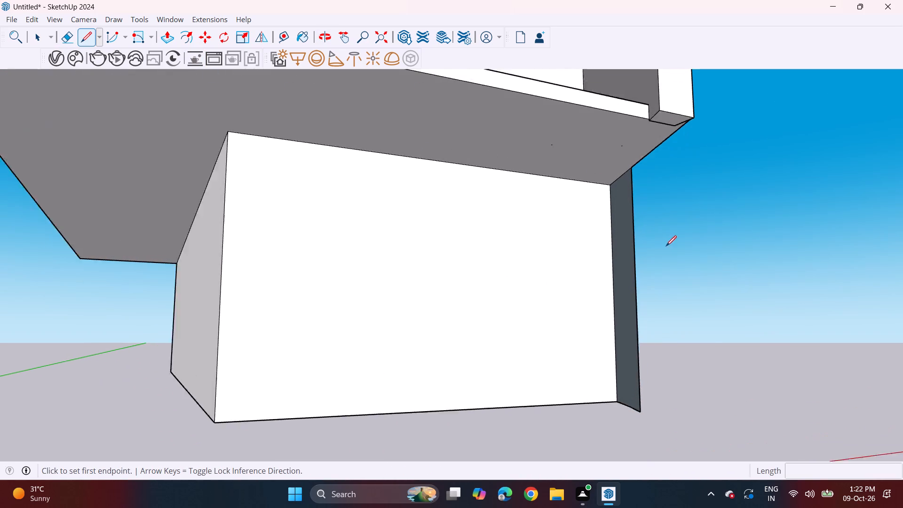
scroll(666, 246, up, 1)
click(618, 138)
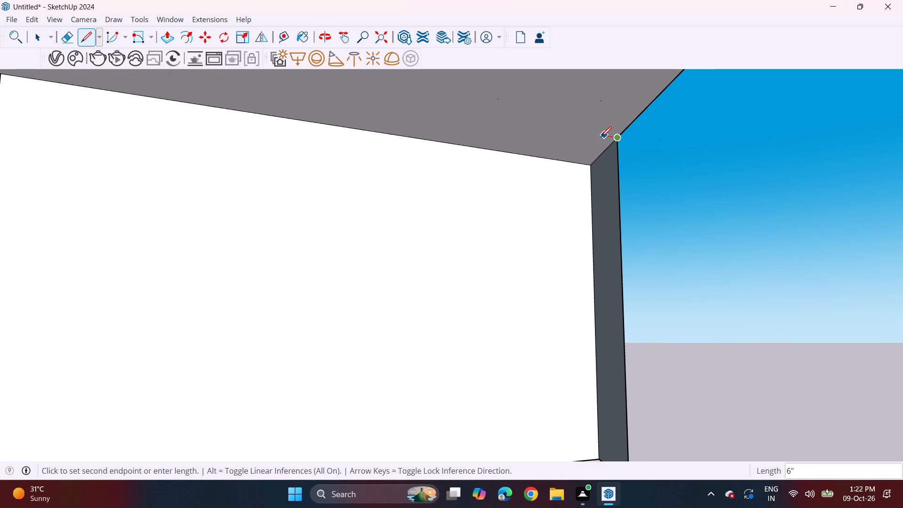
click(601, 137)
click(577, 162)
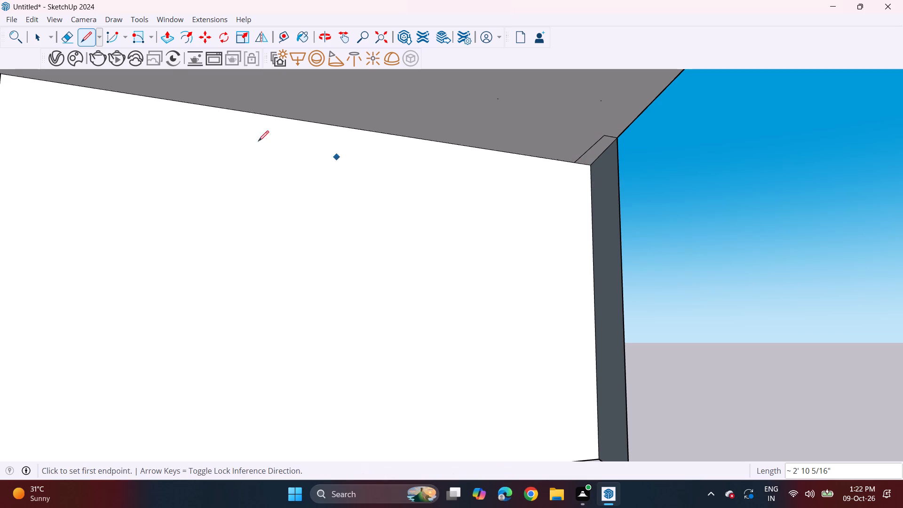
Push/Pull the small rectangle down 10' to the base of the lower wall.
click(169, 42)
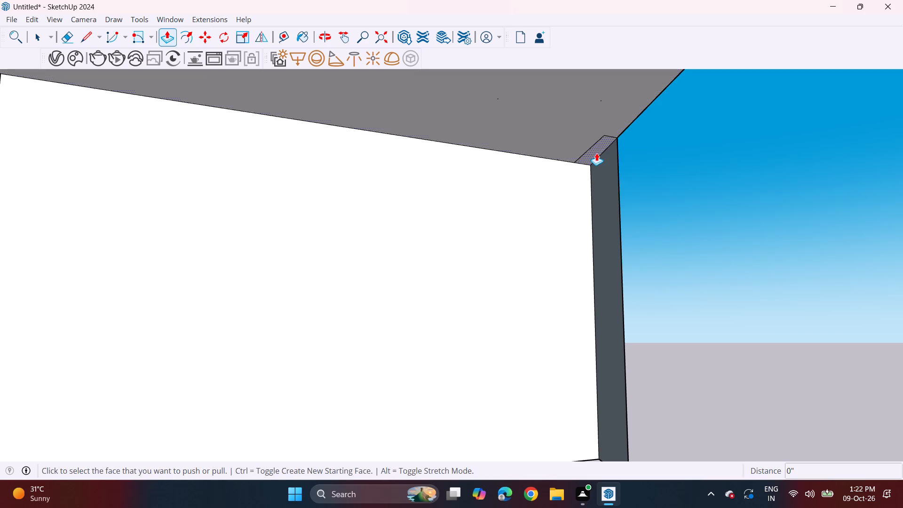
click(596, 153)
scroll(592, 310, down, 5)
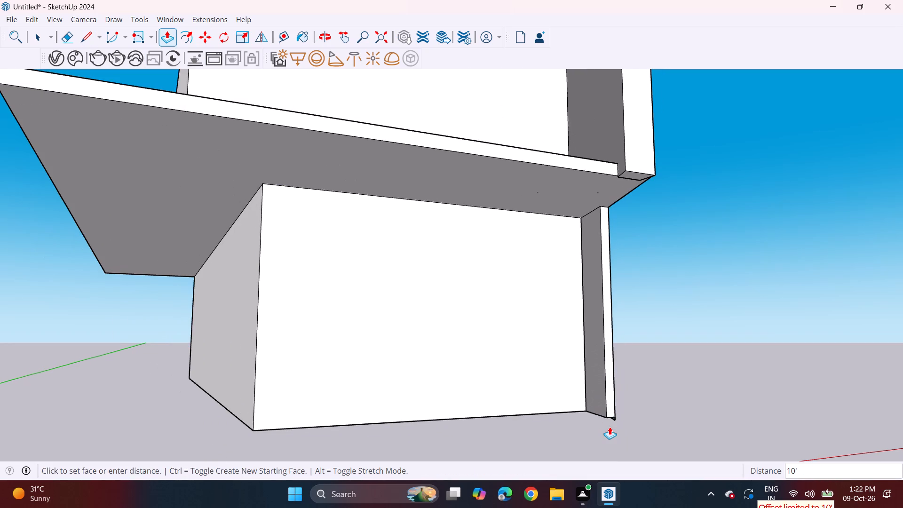
double_click(613, 422)
Erase the vertical seam on the outer side face, running from the fin's top down to the wall base.
middle_drag(647, 415, 566, 415)
scroll(553, 398, down, 5)
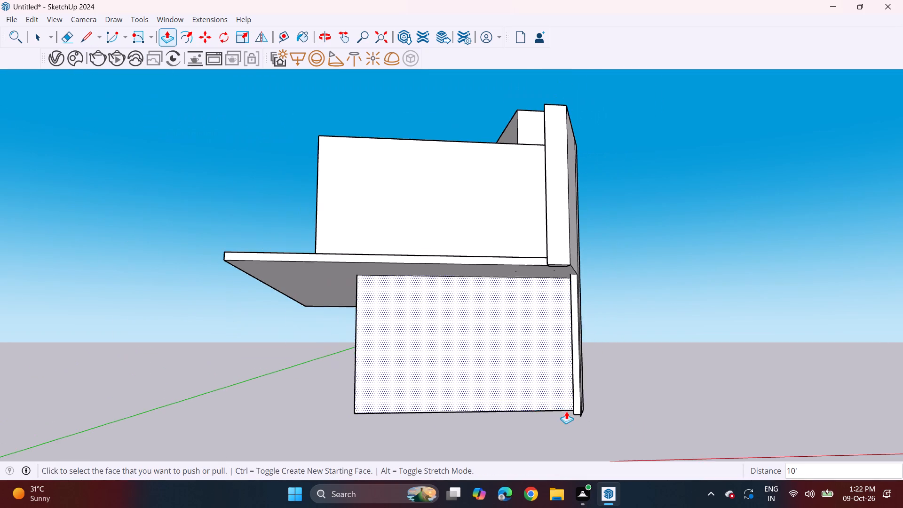
middle_drag(610, 414, 547, 411)
shift+middle_drag(528, 405, 564, 423)
middle_drag(564, 423, 474, 407)
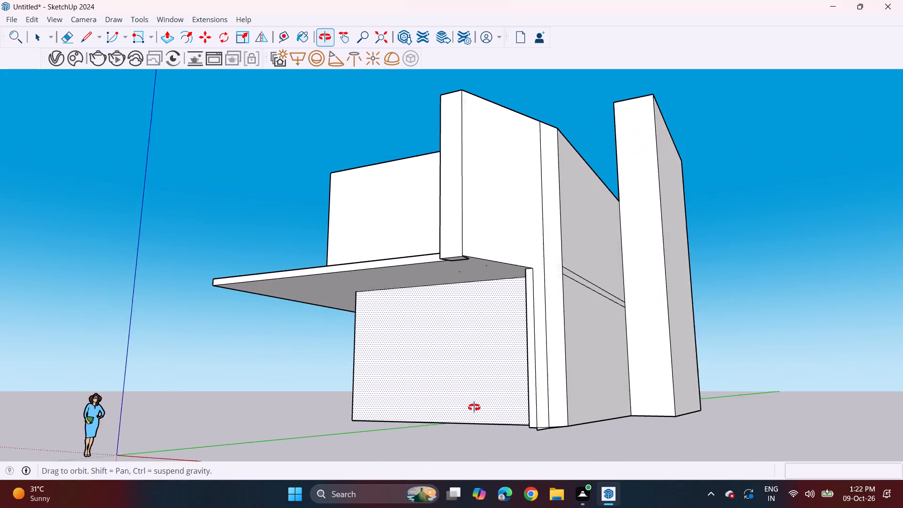
middle_drag(474, 407, 465, 407)
click(62, 40)
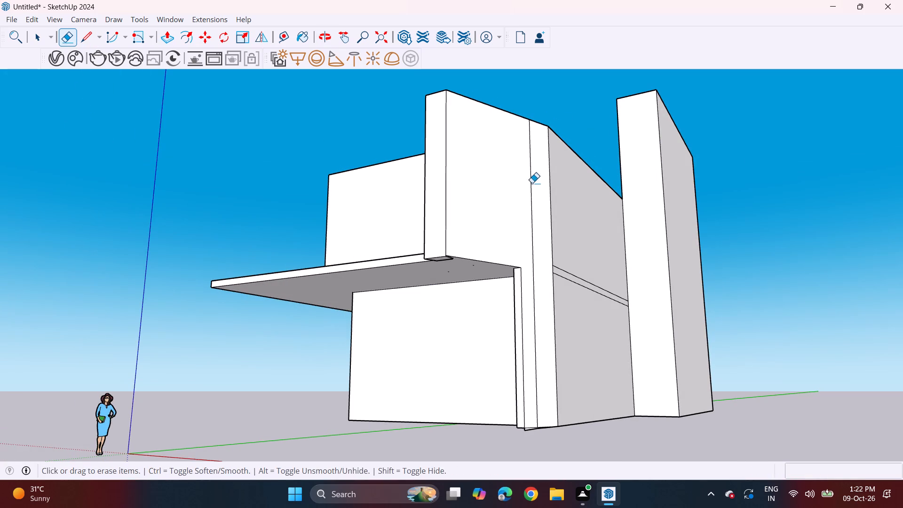
drag(529, 193, 526, 203)
click(529, 210)
drag(530, 205, 535, 214)
click(537, 220)
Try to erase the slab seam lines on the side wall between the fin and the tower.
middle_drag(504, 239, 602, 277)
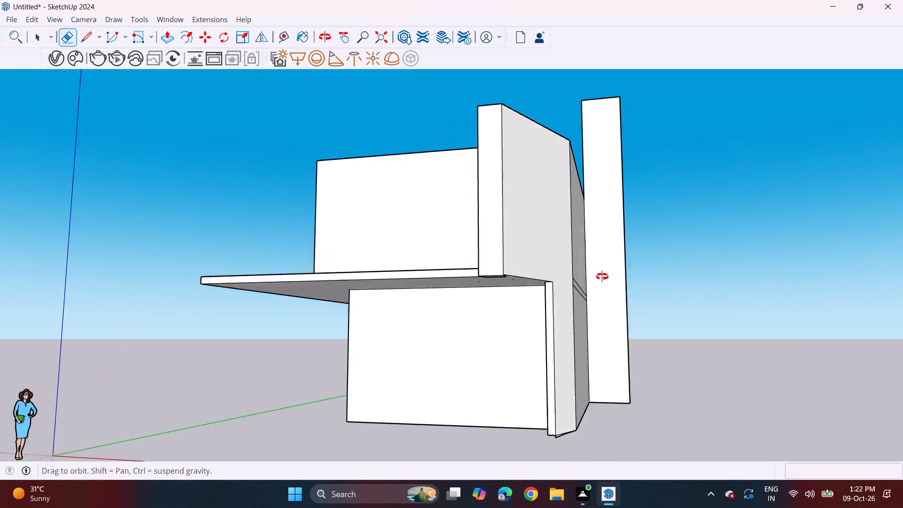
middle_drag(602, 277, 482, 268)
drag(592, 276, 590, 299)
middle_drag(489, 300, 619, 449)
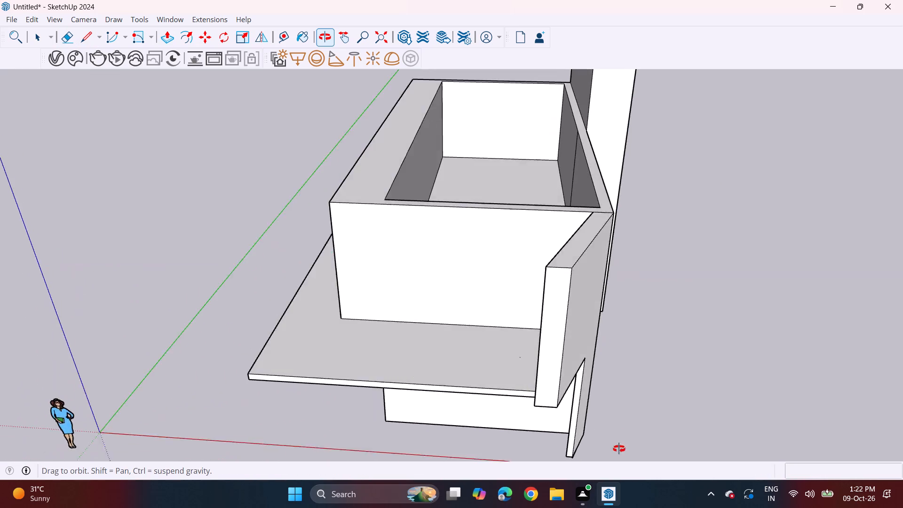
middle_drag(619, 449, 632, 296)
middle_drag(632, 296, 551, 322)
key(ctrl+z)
Push/Pull the side tower's outer side face outward about 2' 8" to widen the tower.
middle_drag(487, 358, 674, 187)
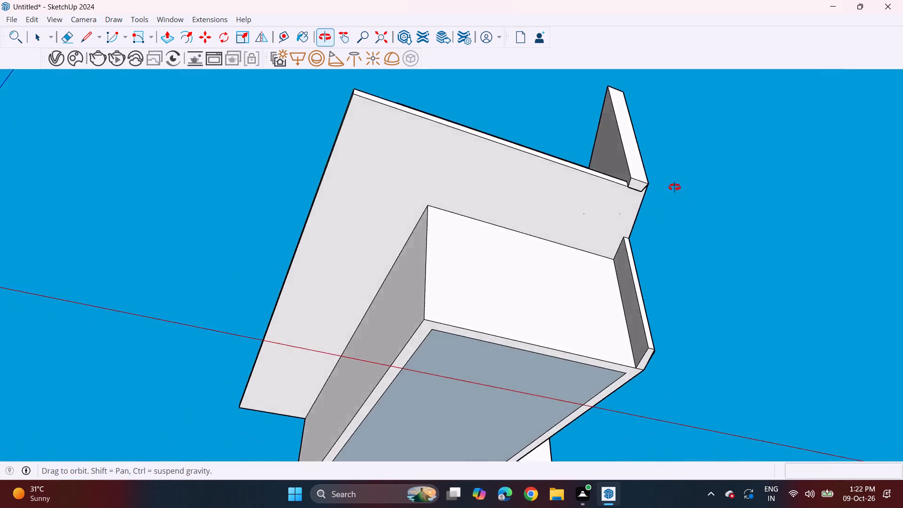
middle_drag(674, 187, 573, 371)
scroll(581, 346, down, 2)
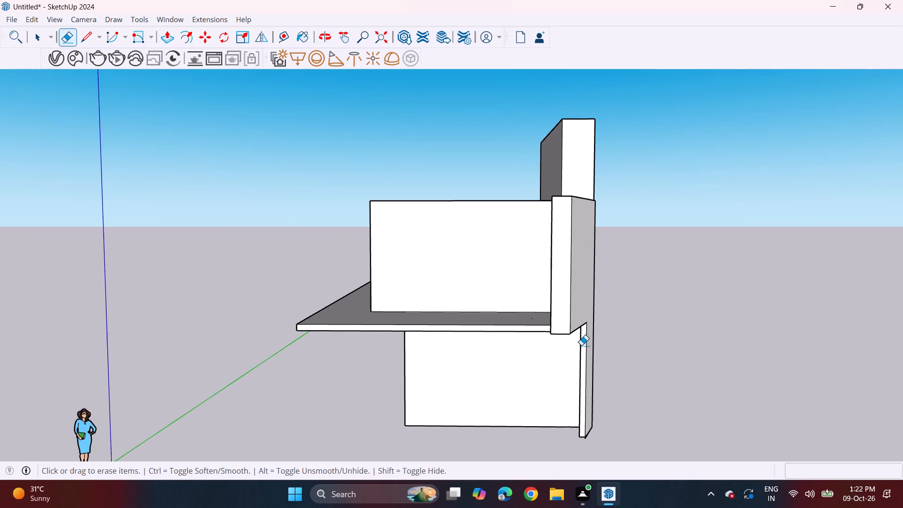
middle_drag(657, 380, 631, 369)
middle_drag(586, 360, 495, 365)
key(space)
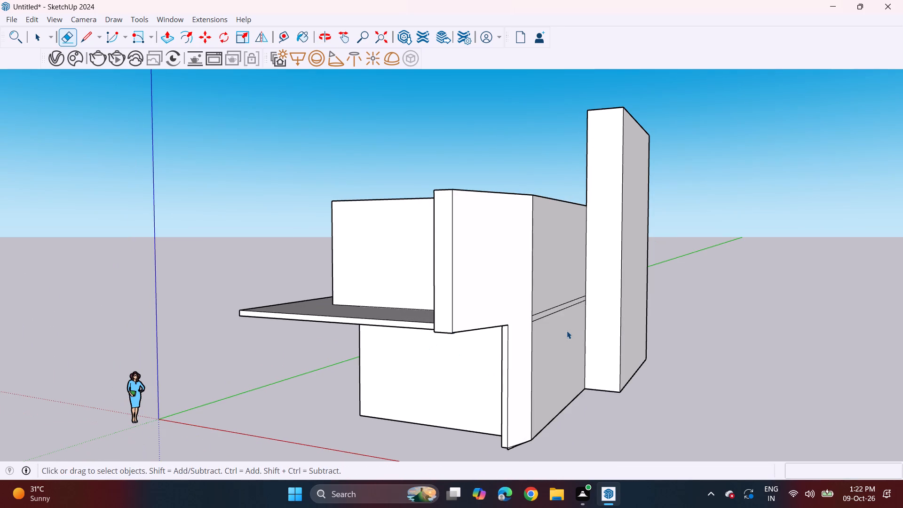
key(p)
click(630, 328)
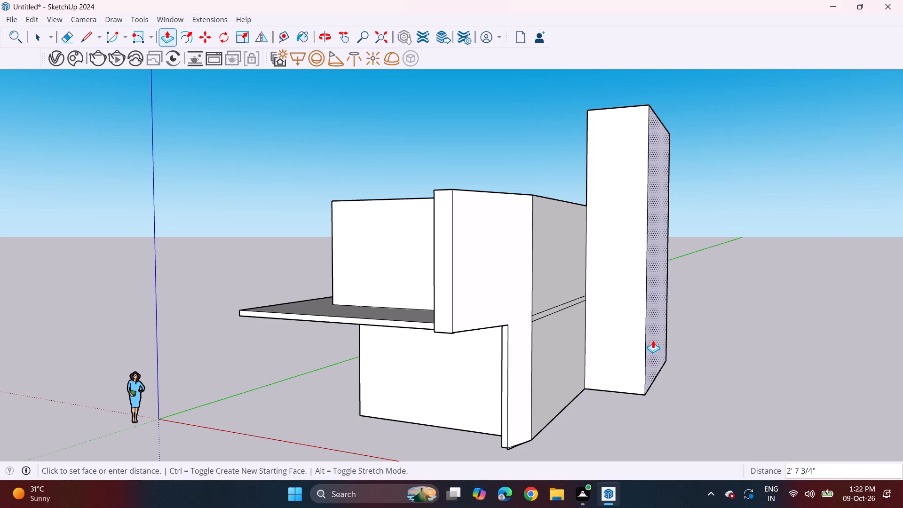
click(653, 340)
Push/Pull the projecting ledge's top face upward to thicken the slab.
middle_drag(453, 424, 548, 387)
middle_click(548, 387)
middle_click(548, 387)
middle_click(548, 387)
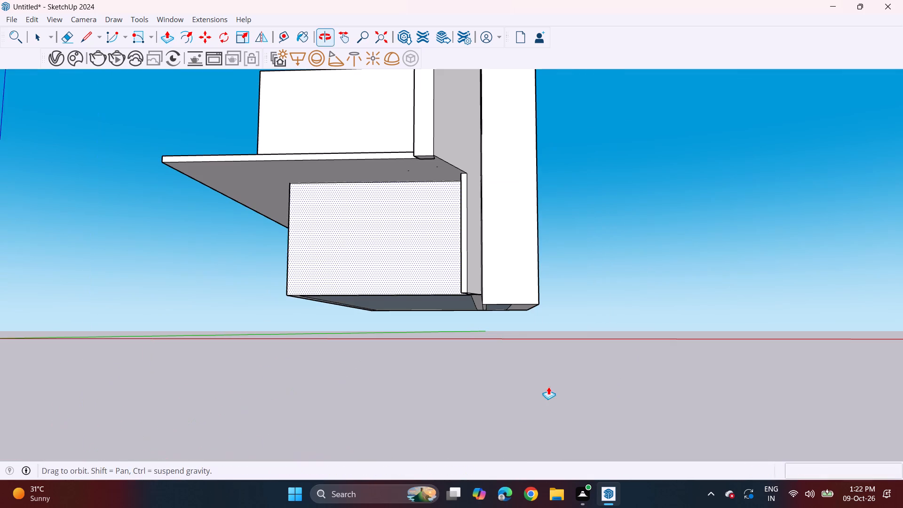
shift+middle_drag(499, 320, 562, 447)
scroll(540, 418, down, 1)
middle_drag(535, 424, 544, 395)
middle_drag(544, 407, 544, 507)
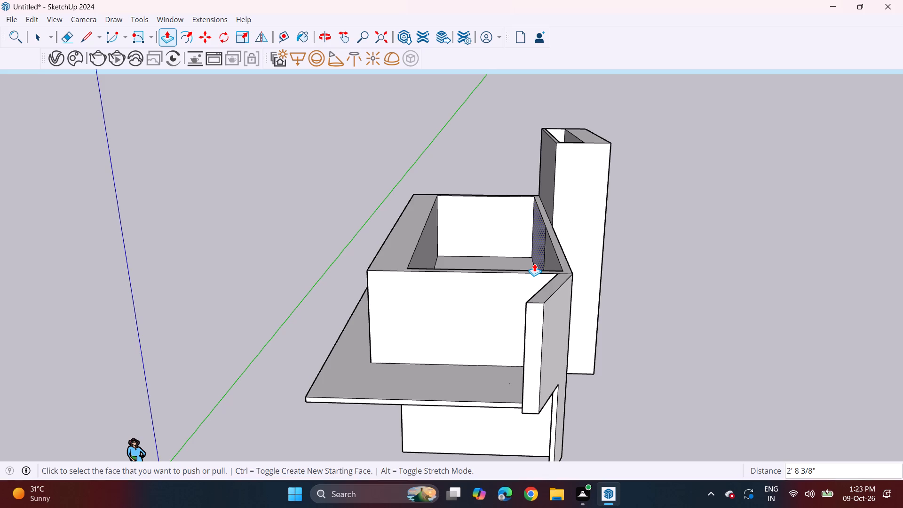
click(447, 389)
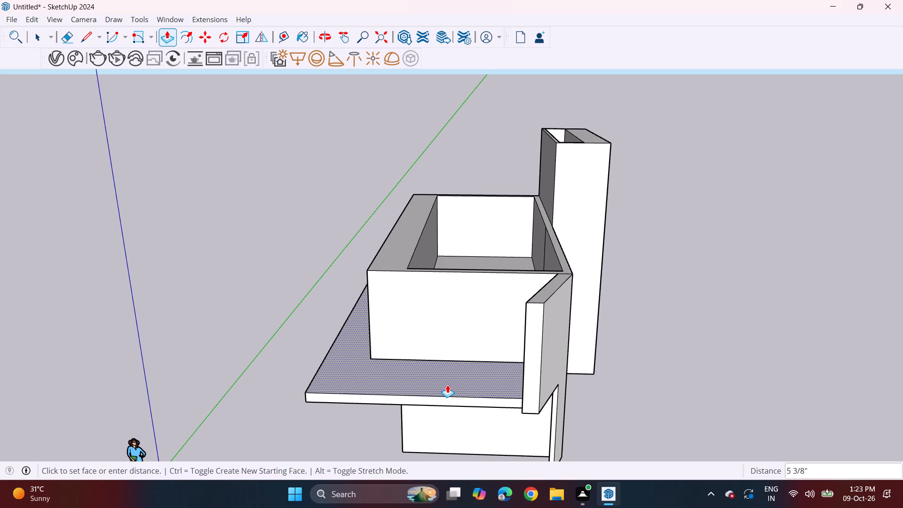
click(449, 377)
Push/Pull the top face of the upper-floor walls up about 1' 3 1/2".
middle_drag(479, 394, 480, 374)
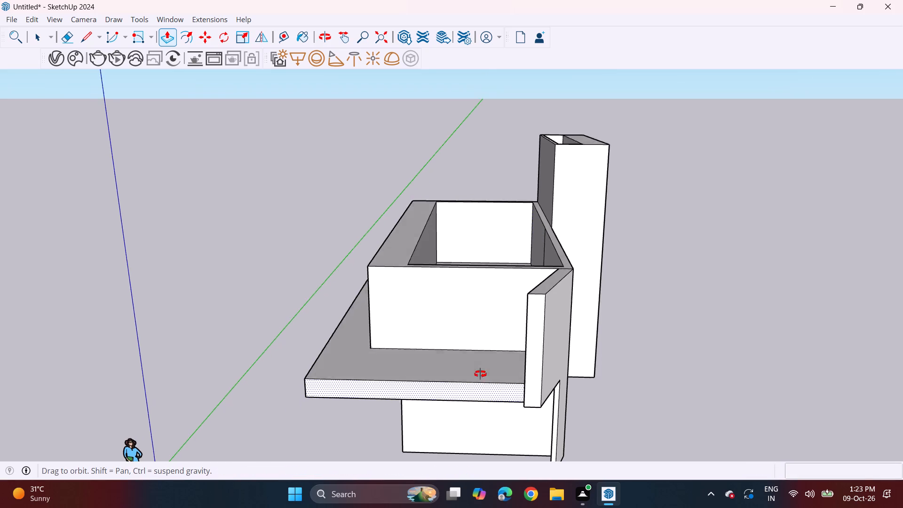
middle_drag(480, 374, 489, 312)
middle_click(485, 310)
middle_drag(438, 240, 438, 333)
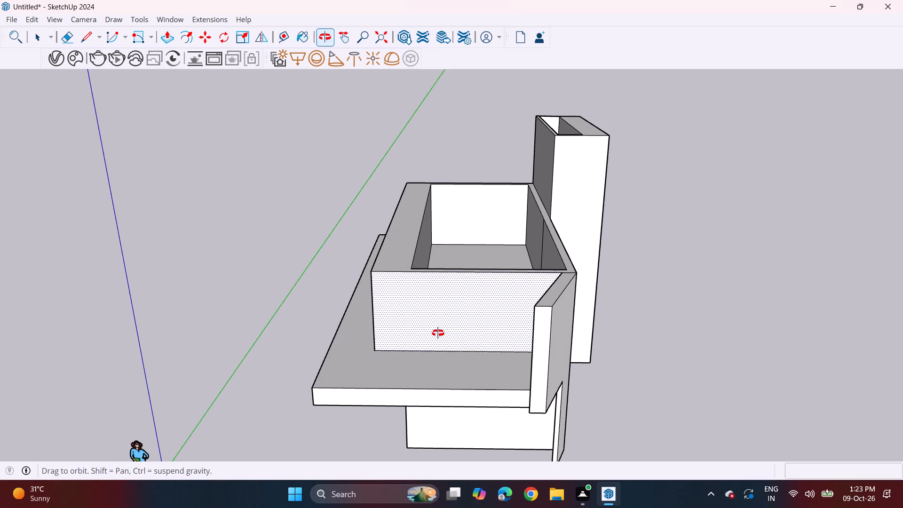
middle_drag(438, 333, 438, 331)
click(390, 262)
click(397, 249)
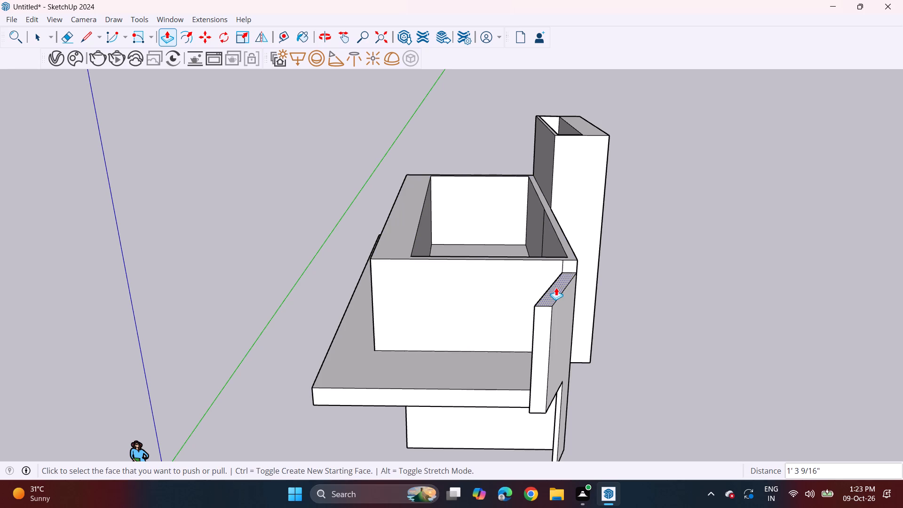
Push/Pull the slanted fin's top face up by the walls' last raise distance, and then another 6".
double_click(557, 283)
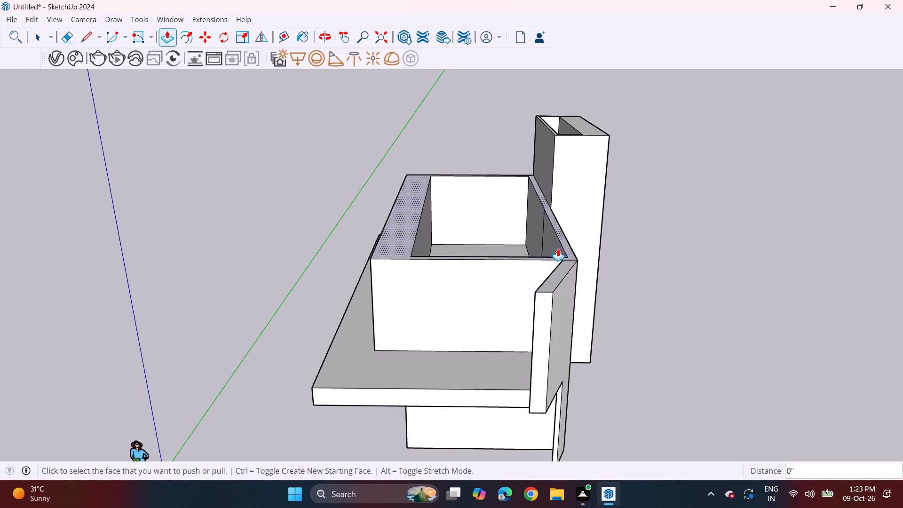
middle_drag(556, 245, 545, 304)
click(551, 322)
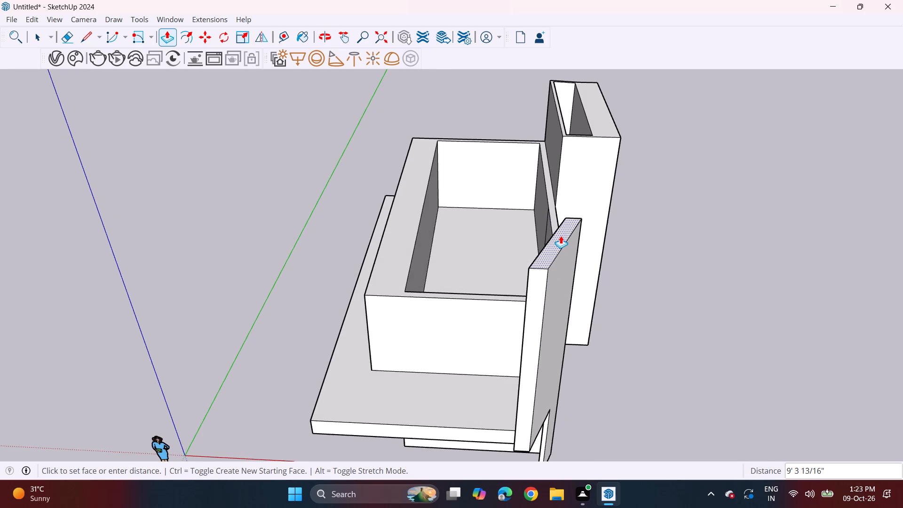
key(6)
key(Return)
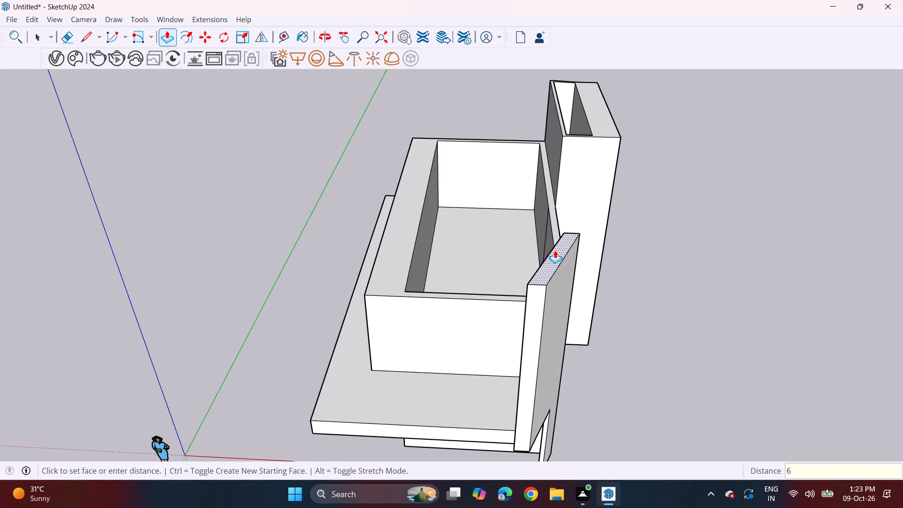
Push/Pull the slanted fin's top face up 10' so it rises above the upper-floor walls.
middle_drag(499, 386, 740, 283)
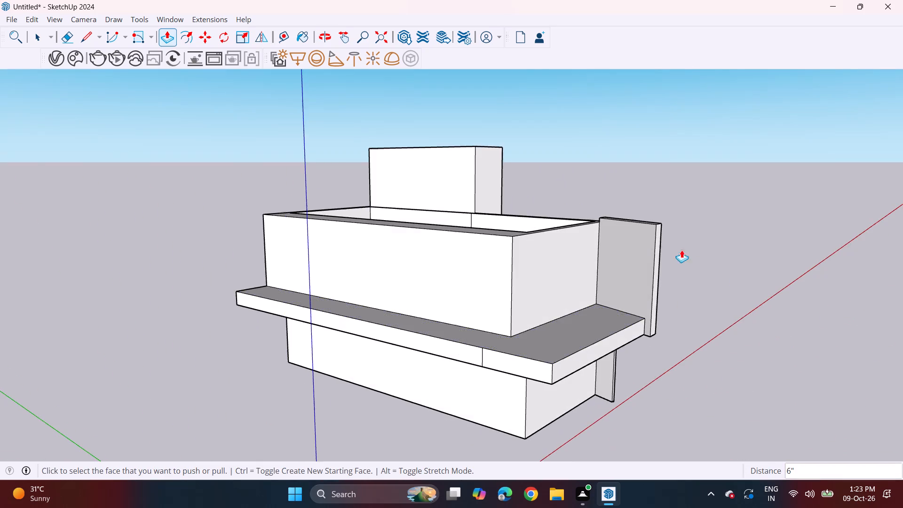
scroll(662, 222, up, 3)
middle_drag(643, 261, 553, 387)
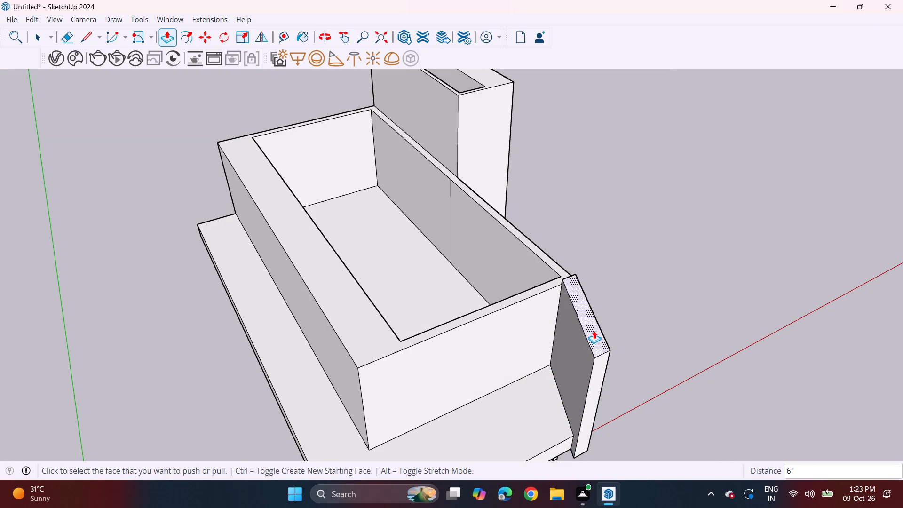
click(594, 331)
text(10')
key(Return)
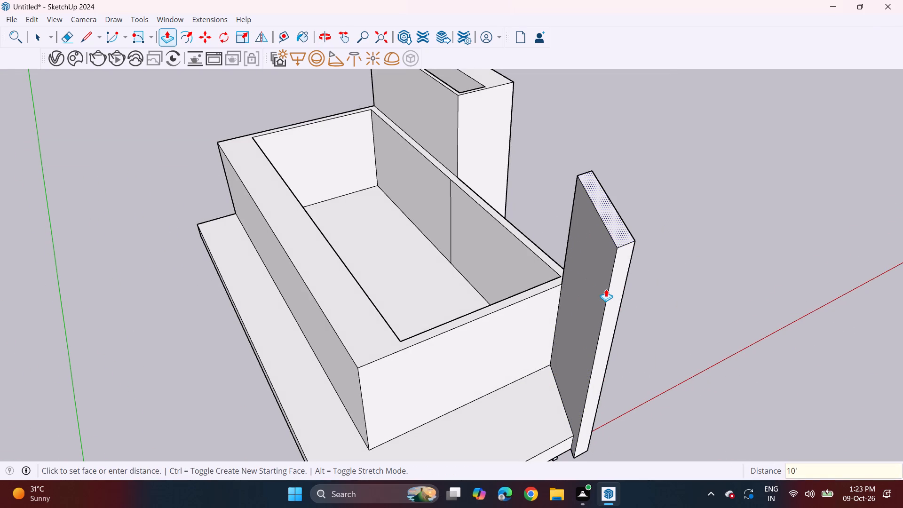
Draw an upright rotated rectangle 20' 1 1/16" by 6" along the top edge of the upper-floor end wall opposite the fin.
middle_drag(631, 358, 539, 229)
scroll(539, 229, down, 2)
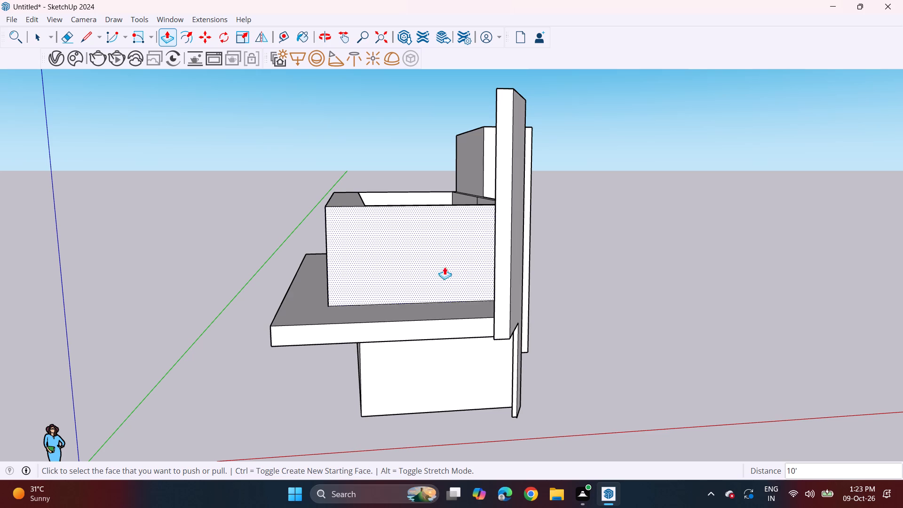
shift+middle_drag(346, 234, 388, 295)
middle_drag(410, 274, 382, 313)
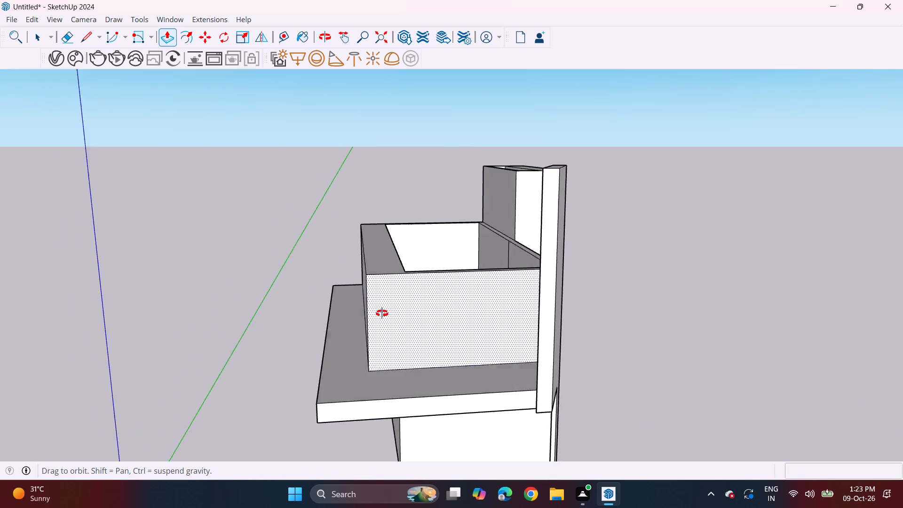
middle_drag(382, 313, 731, 262)
middle_drag(341, 289, 710, 333)
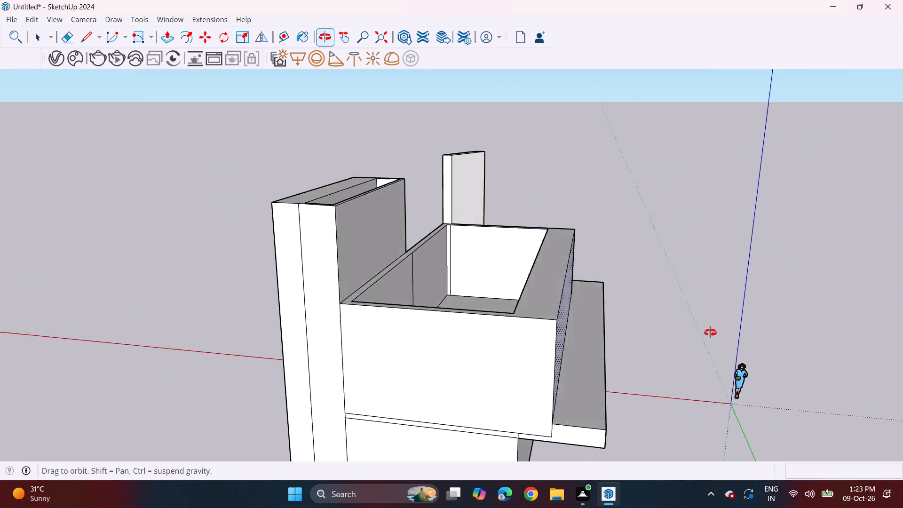
middle_drag(710, 333, 731, 333)
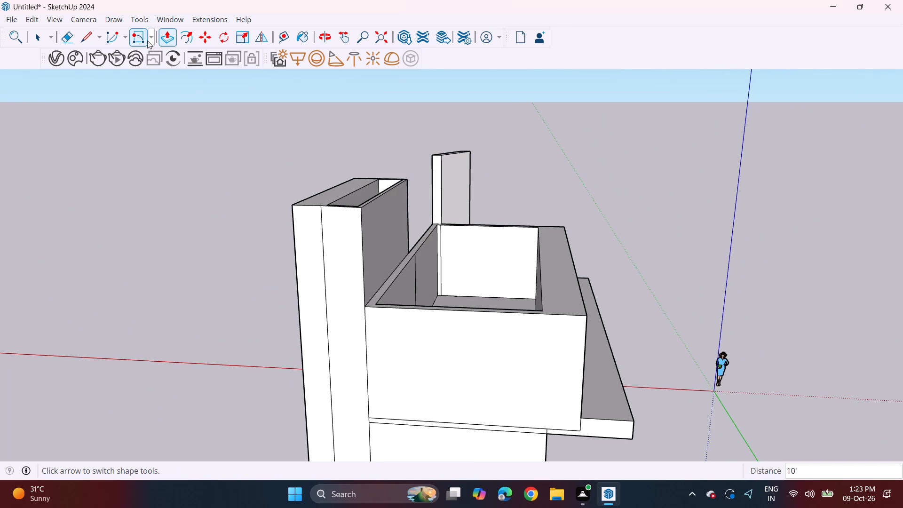
click(147, 40)
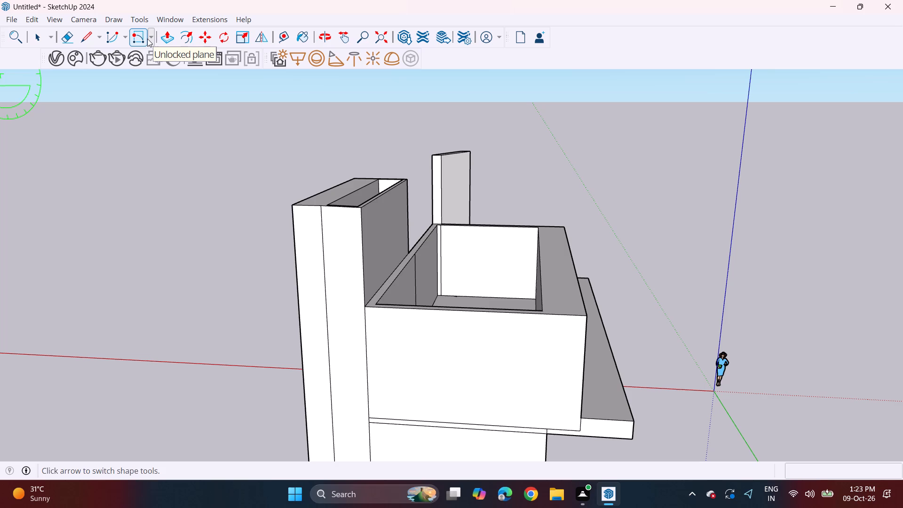
click(147, 39)
click(150, 39)
click(151, 62)
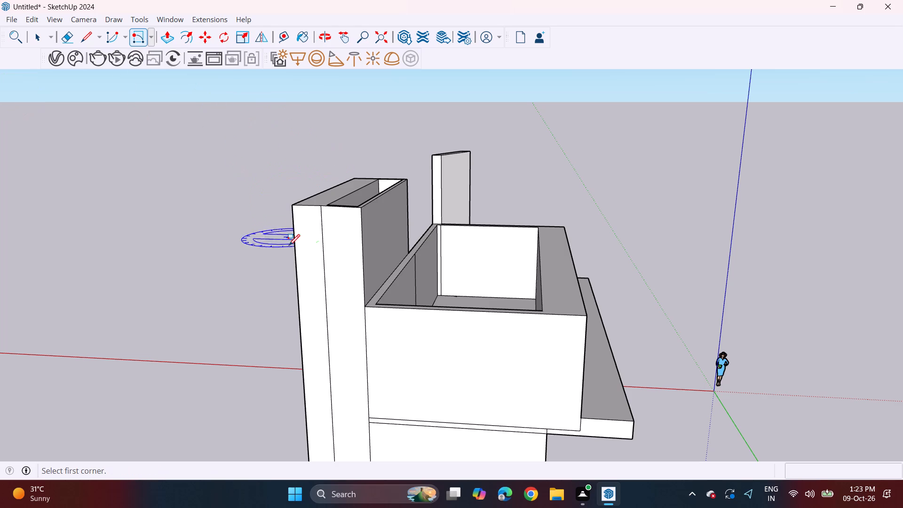
drag(370, 303, 376, 304)
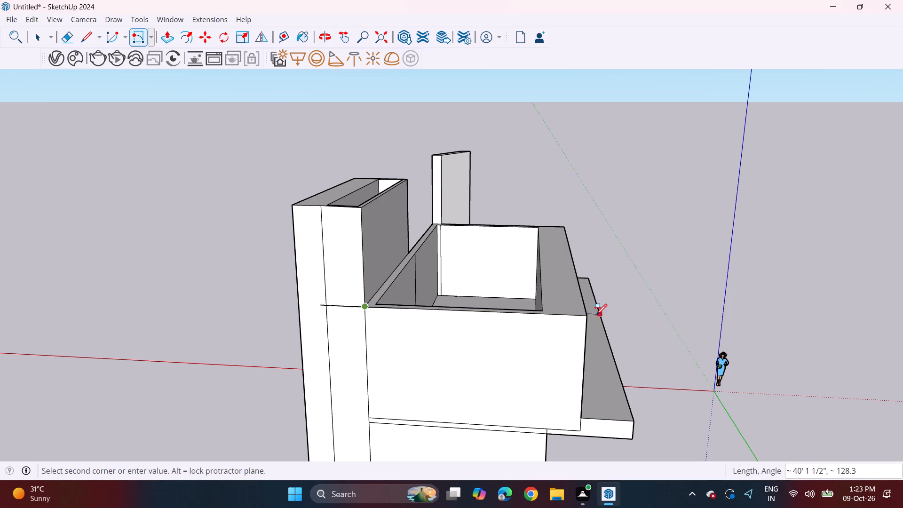
click(585, 318)
middle_drag(586, 294, 277, 271)
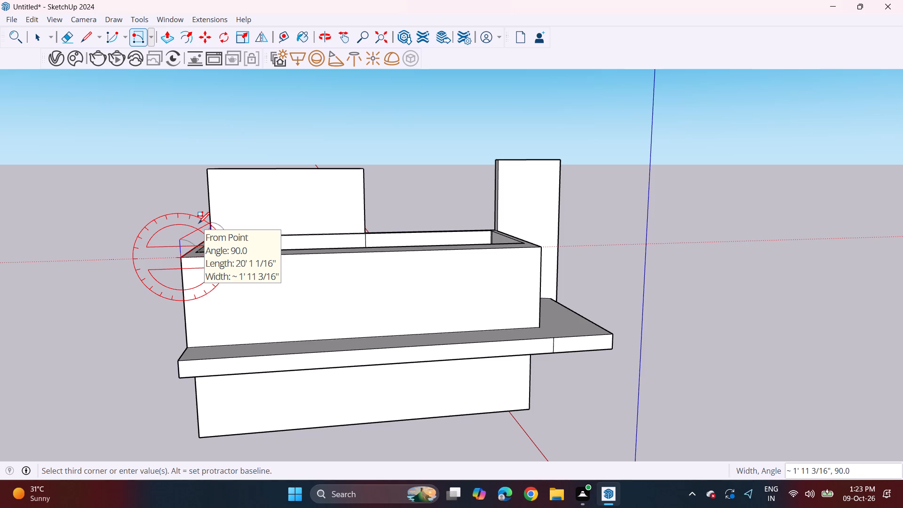
key(6)
key(Return)
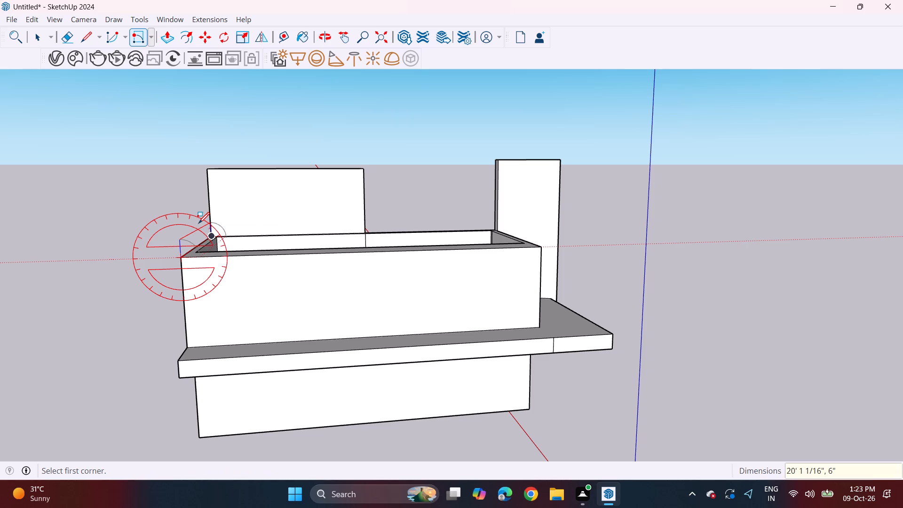
Push/Pull the upright rectangle 40' 8" along the upper-floor walls to form a roof slab over the open top.
scroll(217, 288, up, 2)
scroll(207, 206, up, 2)
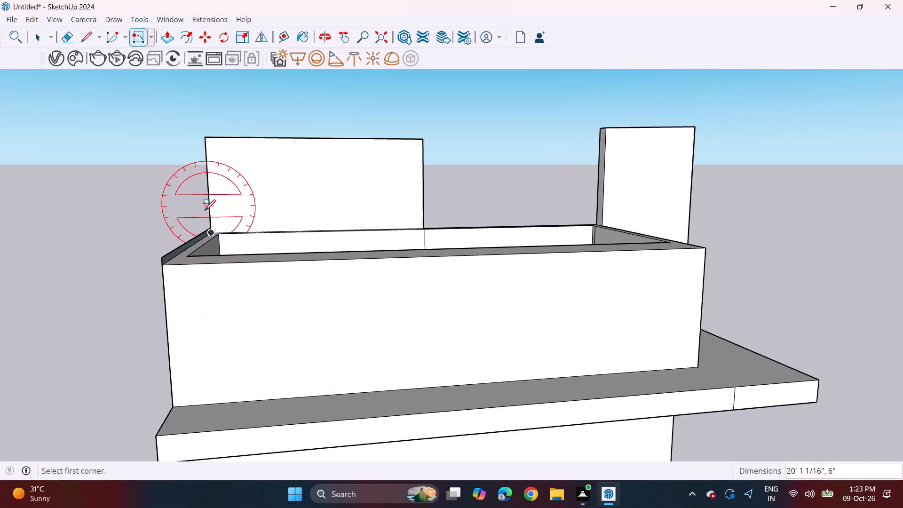
middle_drag(199, 218, 185, 261)
scroll(173, 262, up, 3)
key(space)
key(p)
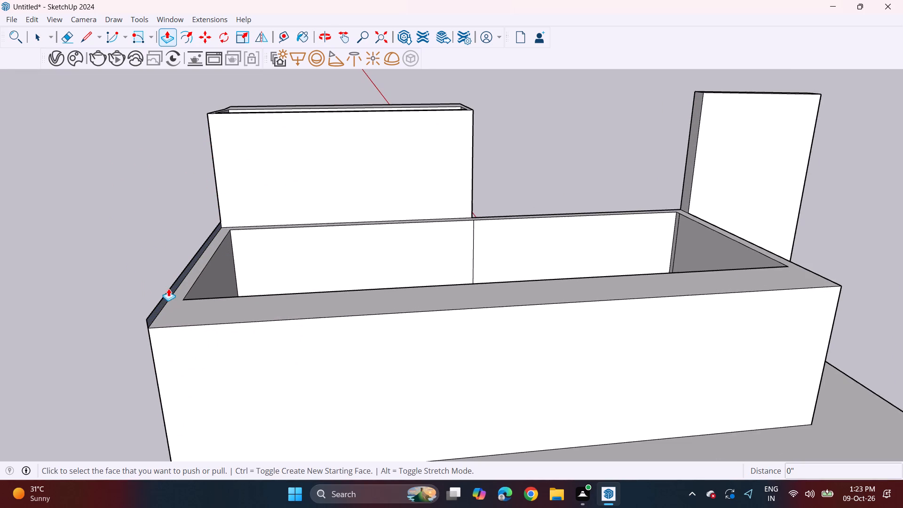
double_click(170, 293)
key(ctrl+z)
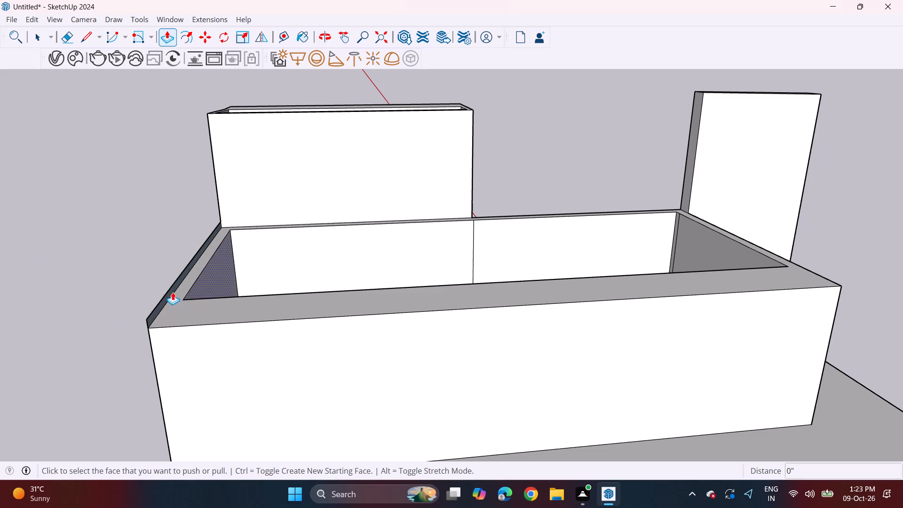
click(166, 301)
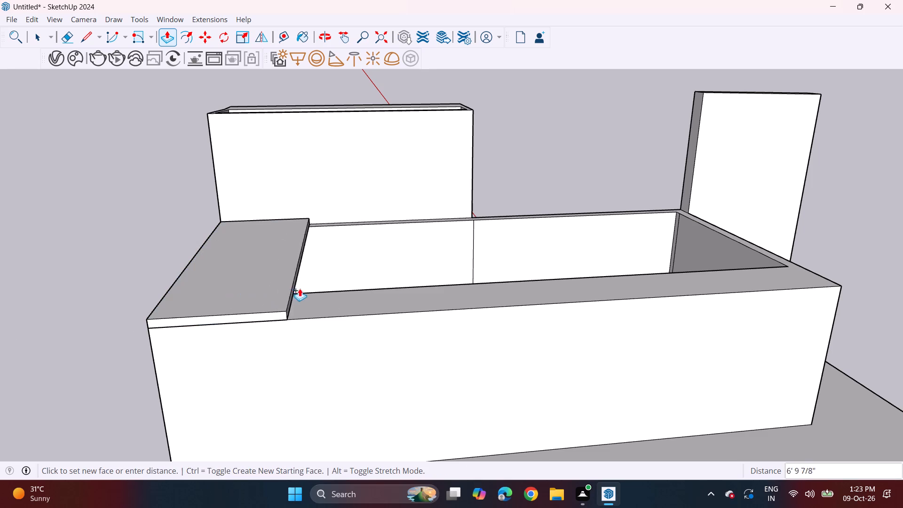
middle_drag(763, 255, 504, 253)
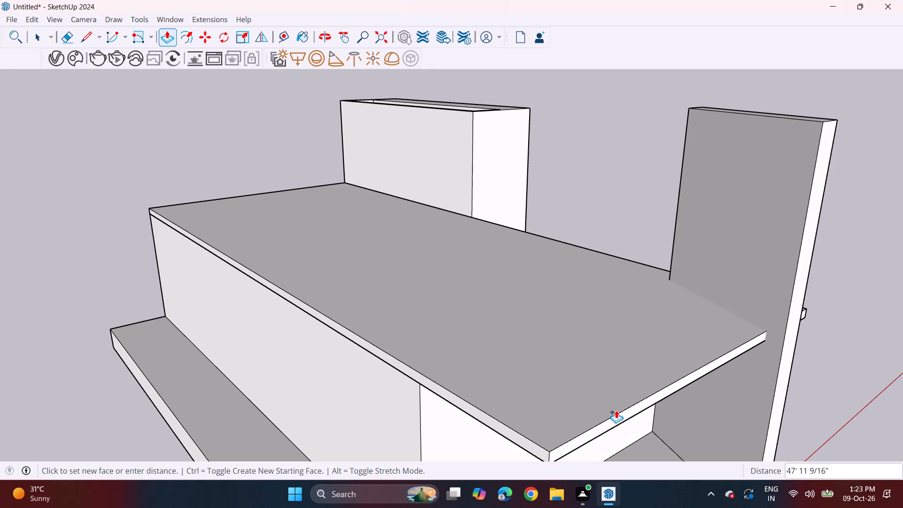
click(495, 412)
Push/Pull the roof slab's end face beside the fin outward about 7' 4 7/8" to form an overhang.
middle_drag(724, 349, 596, 295)
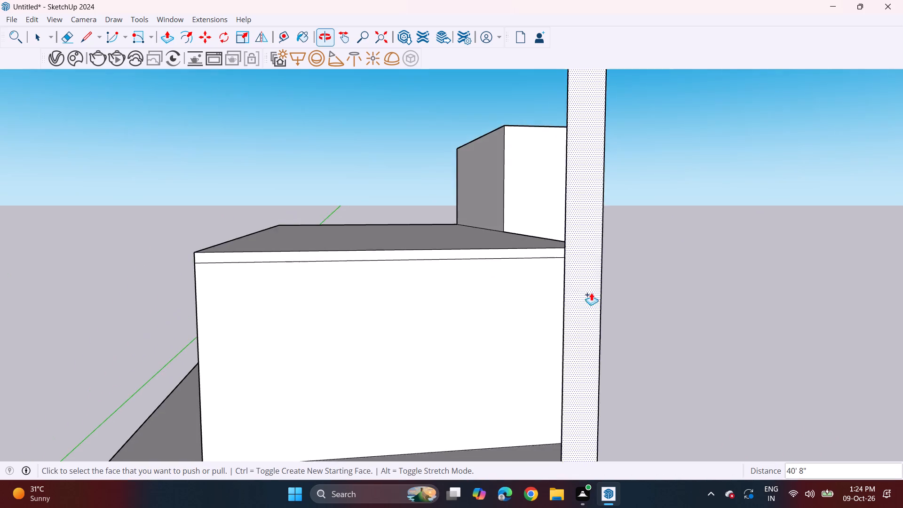
scroll(575, 289, down, 6)
shift+middle_drag(522, 371, 565, 313)
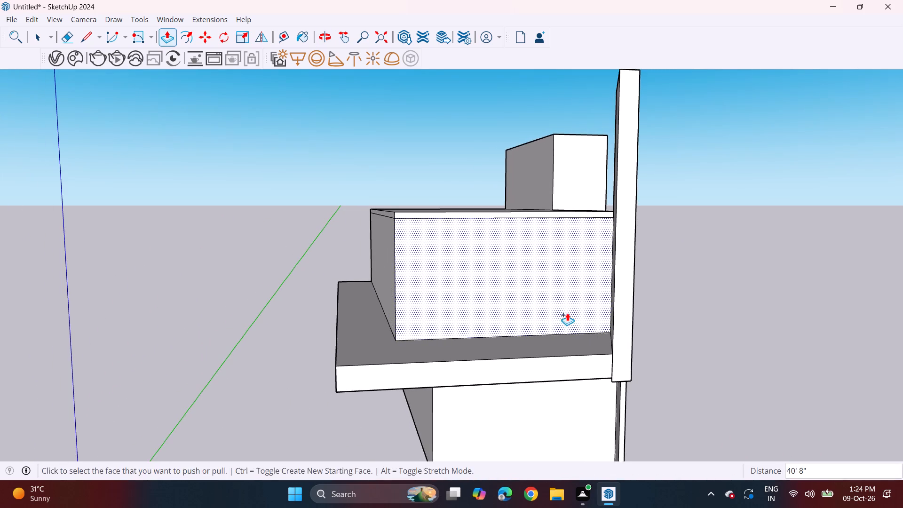
middle_drag(567, 313, 612, 321)
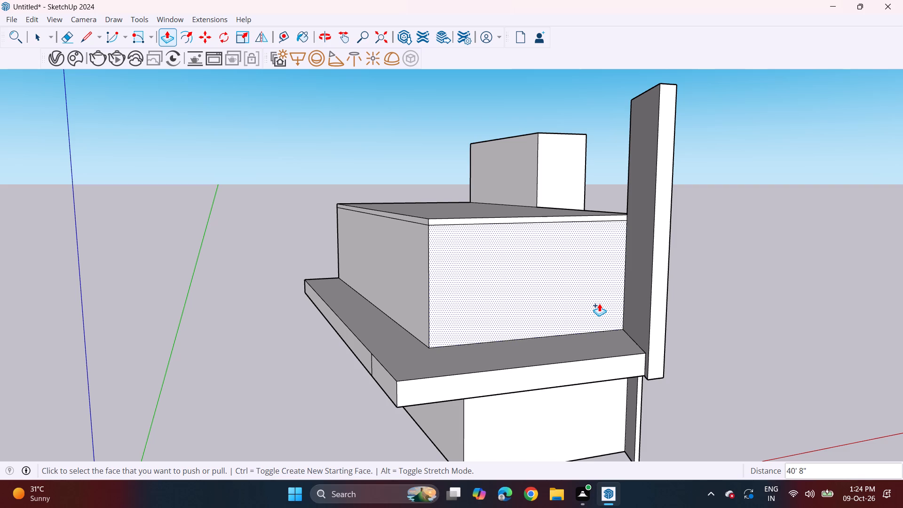
click(538, 218)
click(554, 365)
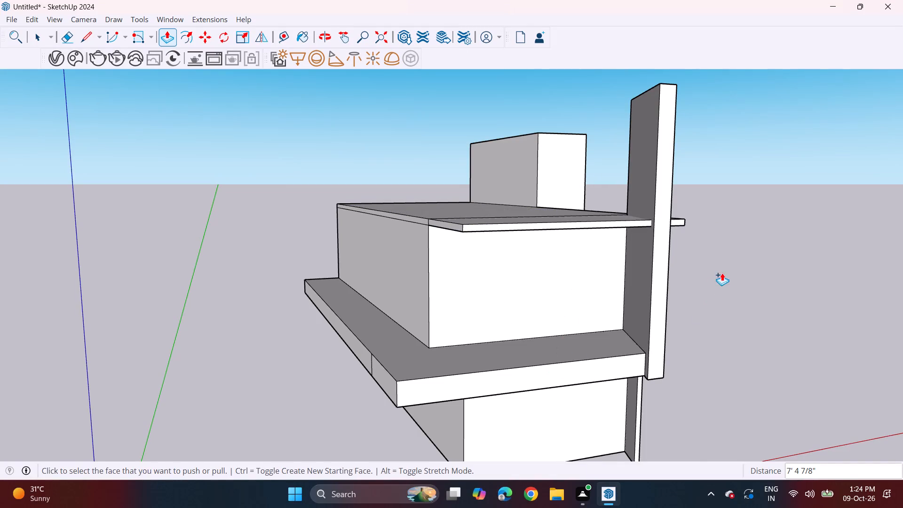
Draw lines on the fin's outer face where the protruding roof slab corner meets it, along its top, bottom and both short sides.
middle_drag(722, 273, 505, 290)
middle_drag(325, 233, 347, 278)
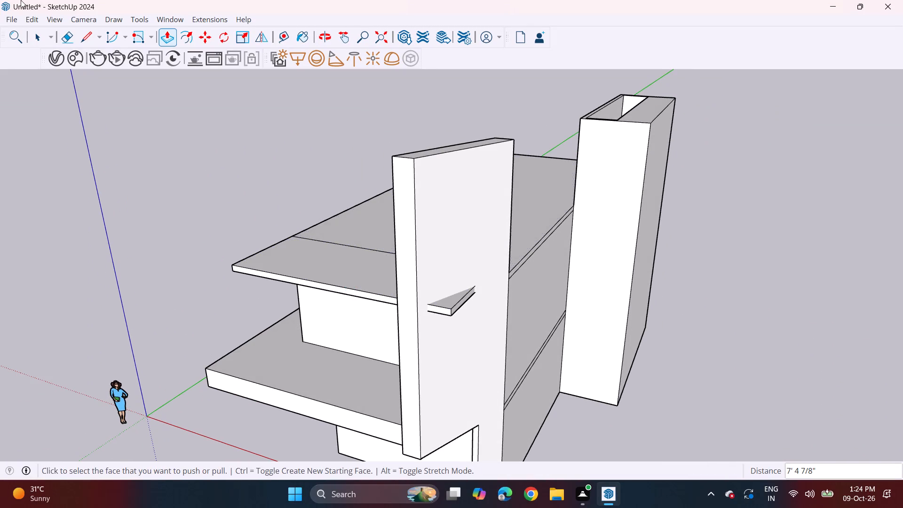
drag(83, 36, 88, 42)
middle_drag(326, 260, 331, 286)
scroll(473, 334, up, 3)
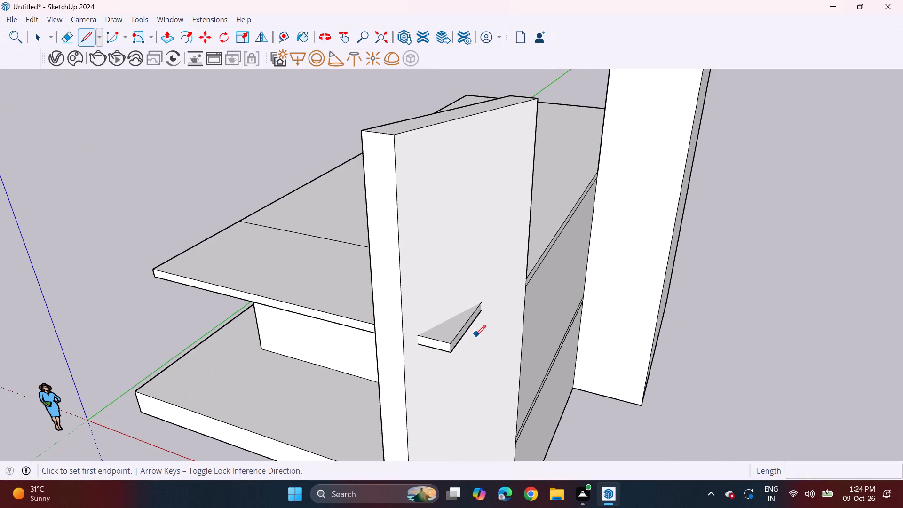
click(422, 337)
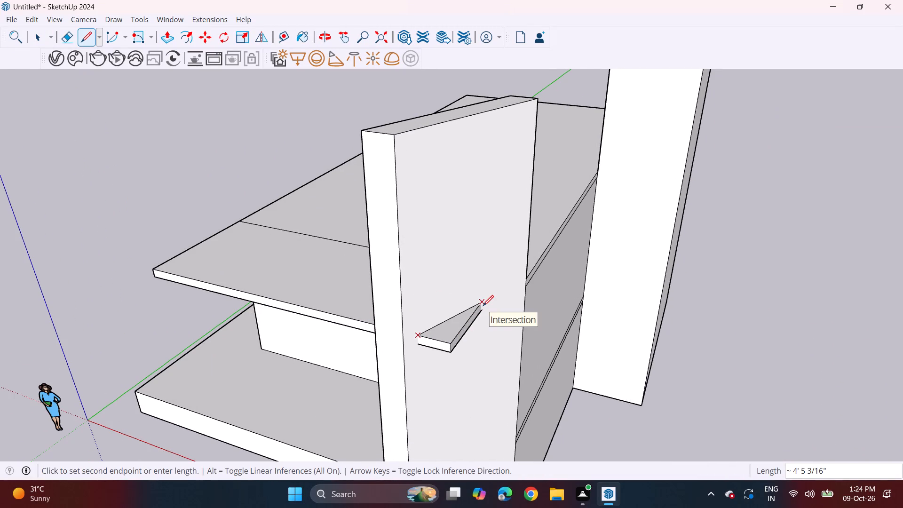
click(483, 305)
click(482, 305)
click(482, 312)
middle_drag(483, 316, 492, 188)
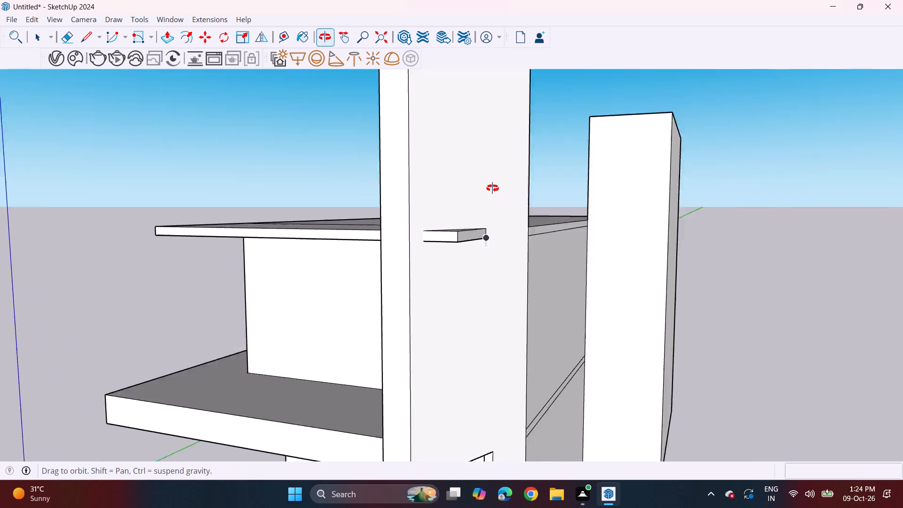
middle_drag(492, 188, 492, 185)
middle_drag(443, 194, 456, 165)
scroll(456, 165, up, 4)
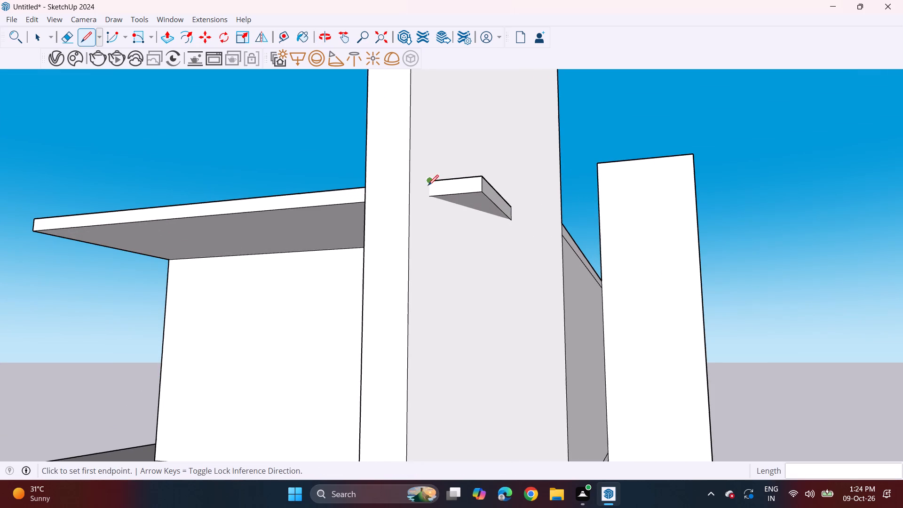
drag(428, 183, 430, 190)
click(430, 199)
click(431, 197)
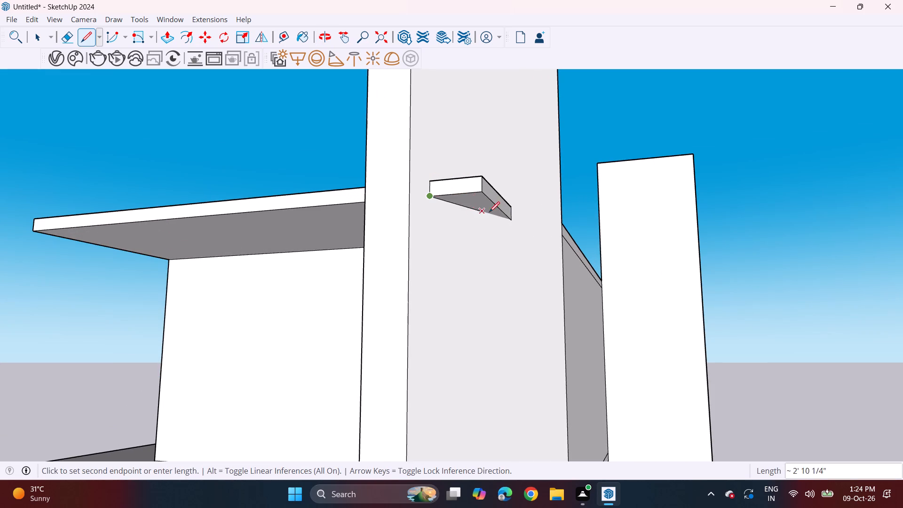
click(509, 217)
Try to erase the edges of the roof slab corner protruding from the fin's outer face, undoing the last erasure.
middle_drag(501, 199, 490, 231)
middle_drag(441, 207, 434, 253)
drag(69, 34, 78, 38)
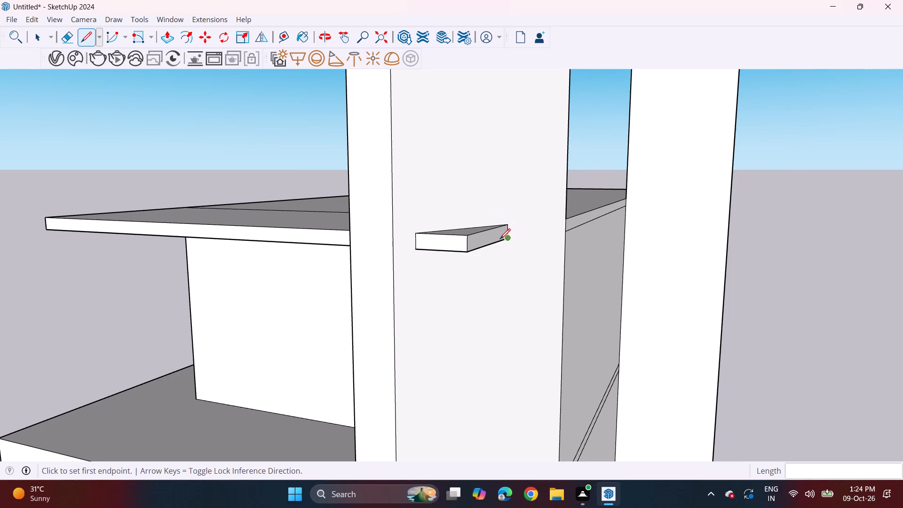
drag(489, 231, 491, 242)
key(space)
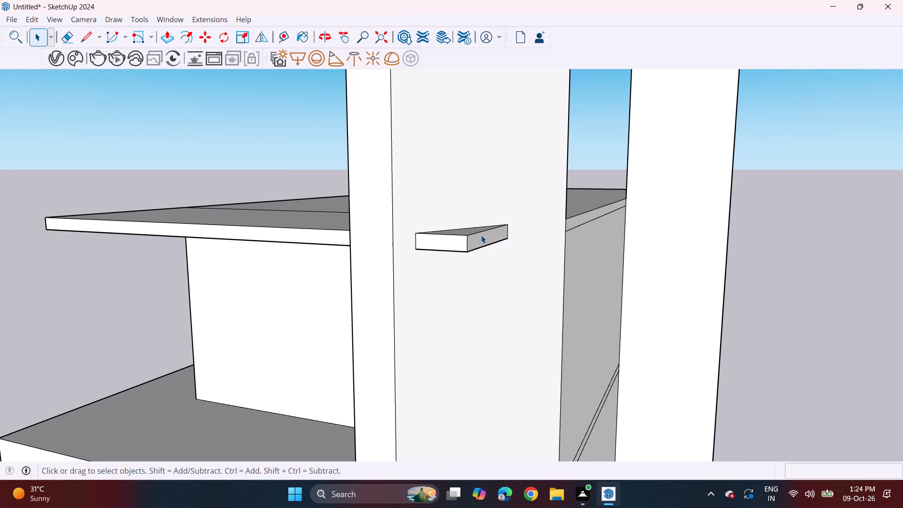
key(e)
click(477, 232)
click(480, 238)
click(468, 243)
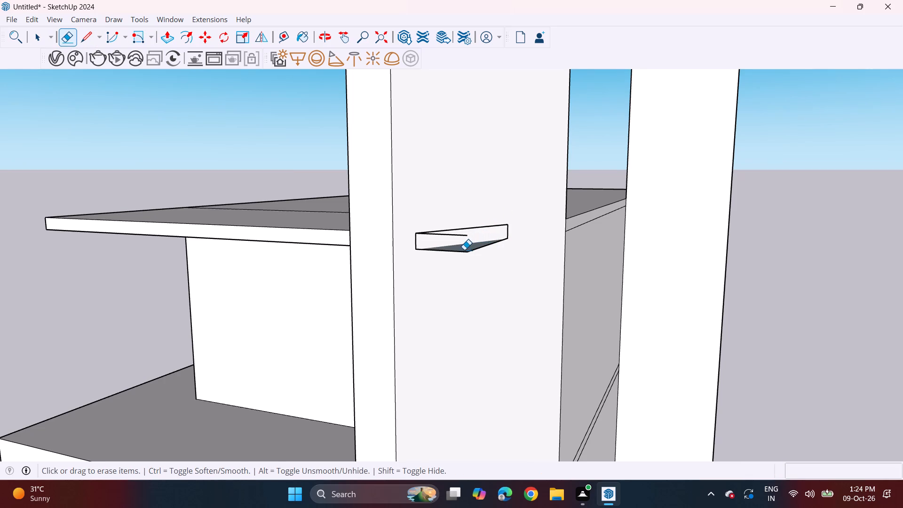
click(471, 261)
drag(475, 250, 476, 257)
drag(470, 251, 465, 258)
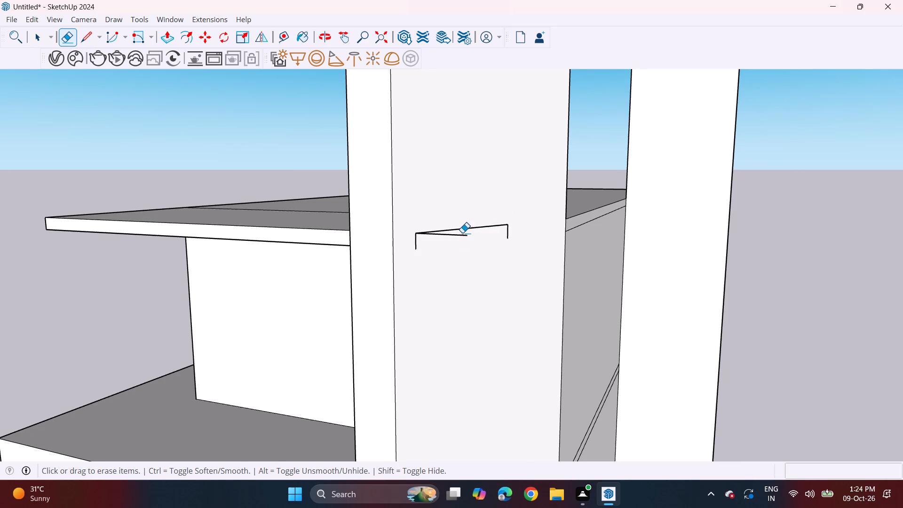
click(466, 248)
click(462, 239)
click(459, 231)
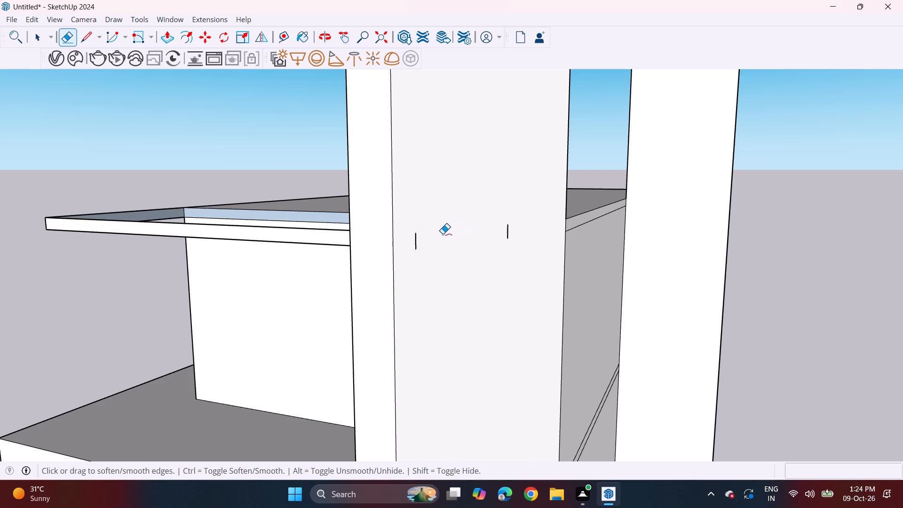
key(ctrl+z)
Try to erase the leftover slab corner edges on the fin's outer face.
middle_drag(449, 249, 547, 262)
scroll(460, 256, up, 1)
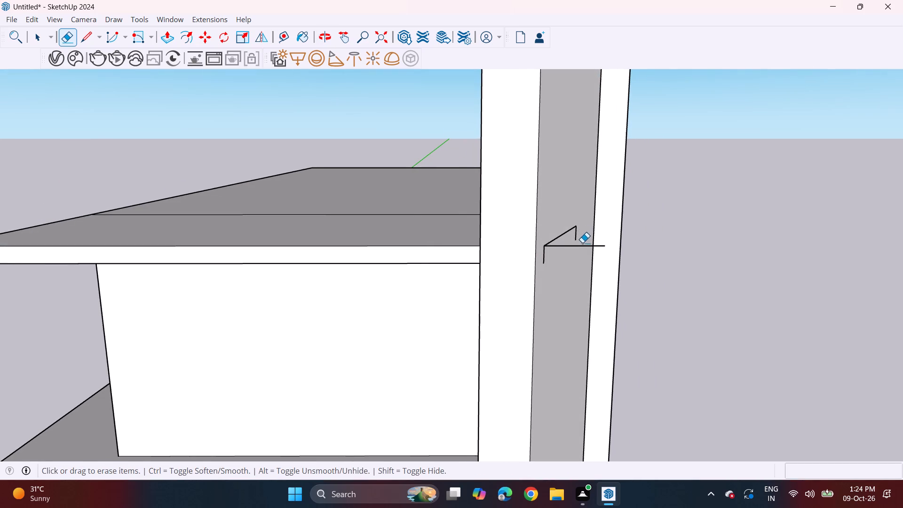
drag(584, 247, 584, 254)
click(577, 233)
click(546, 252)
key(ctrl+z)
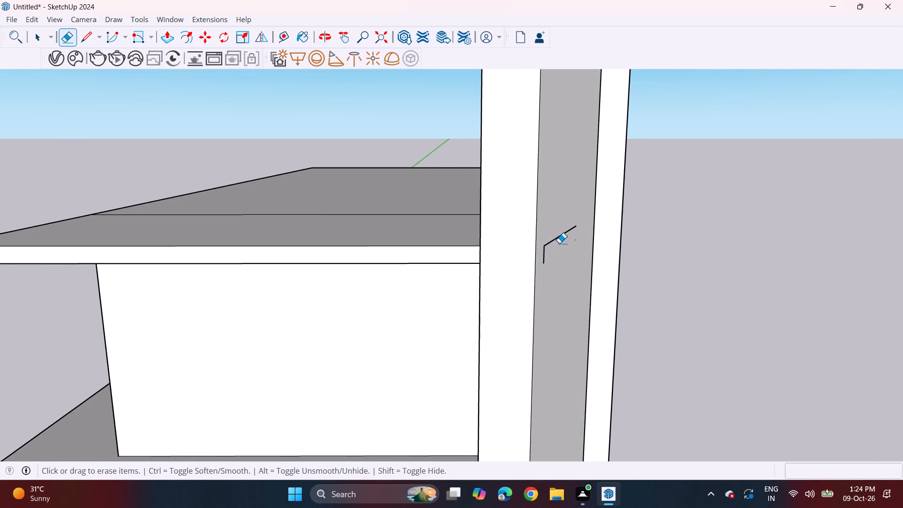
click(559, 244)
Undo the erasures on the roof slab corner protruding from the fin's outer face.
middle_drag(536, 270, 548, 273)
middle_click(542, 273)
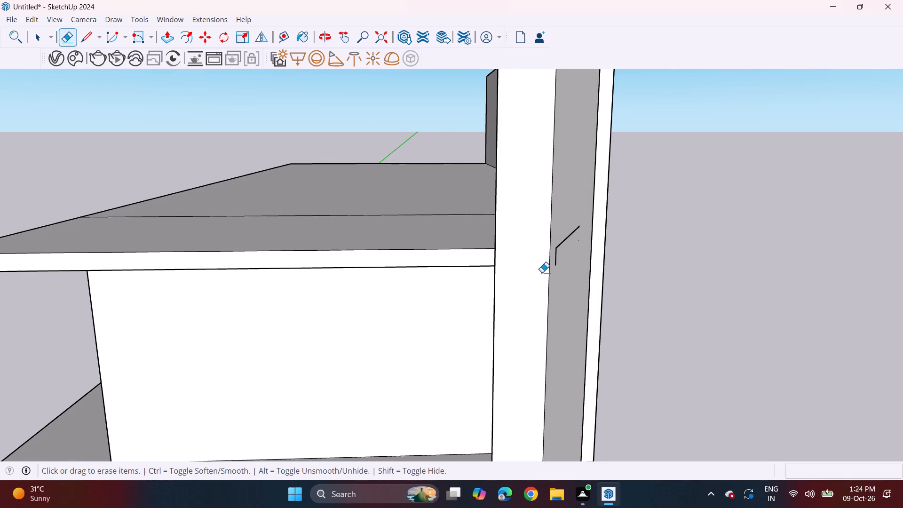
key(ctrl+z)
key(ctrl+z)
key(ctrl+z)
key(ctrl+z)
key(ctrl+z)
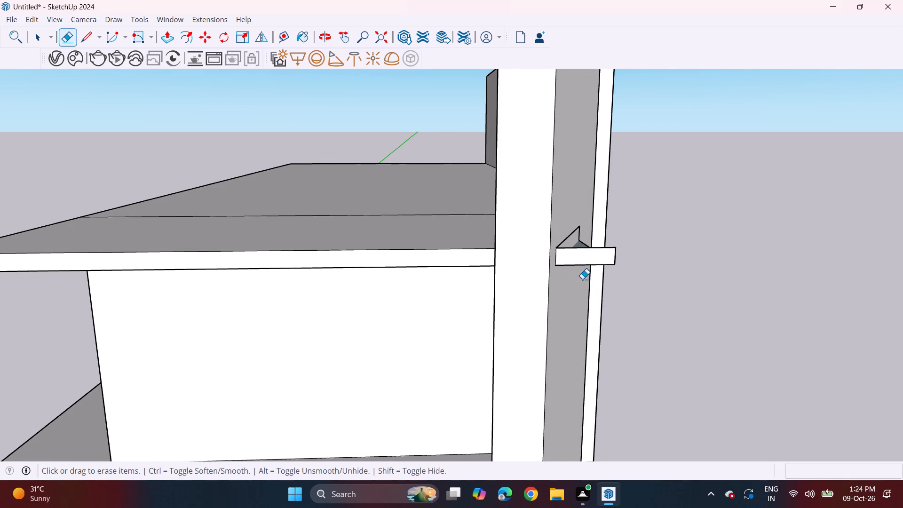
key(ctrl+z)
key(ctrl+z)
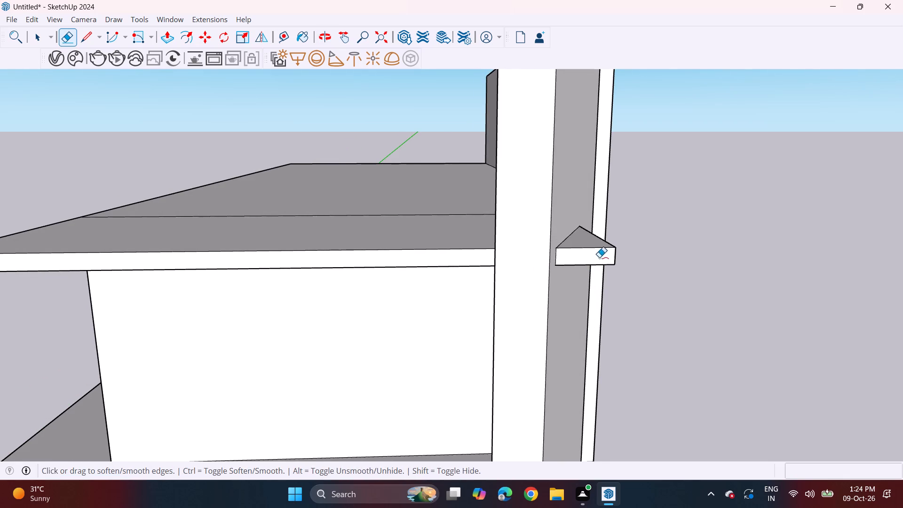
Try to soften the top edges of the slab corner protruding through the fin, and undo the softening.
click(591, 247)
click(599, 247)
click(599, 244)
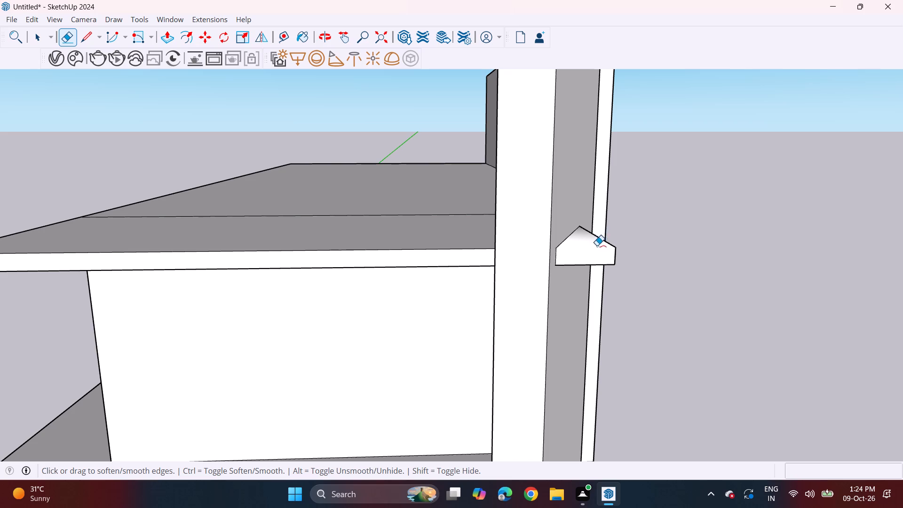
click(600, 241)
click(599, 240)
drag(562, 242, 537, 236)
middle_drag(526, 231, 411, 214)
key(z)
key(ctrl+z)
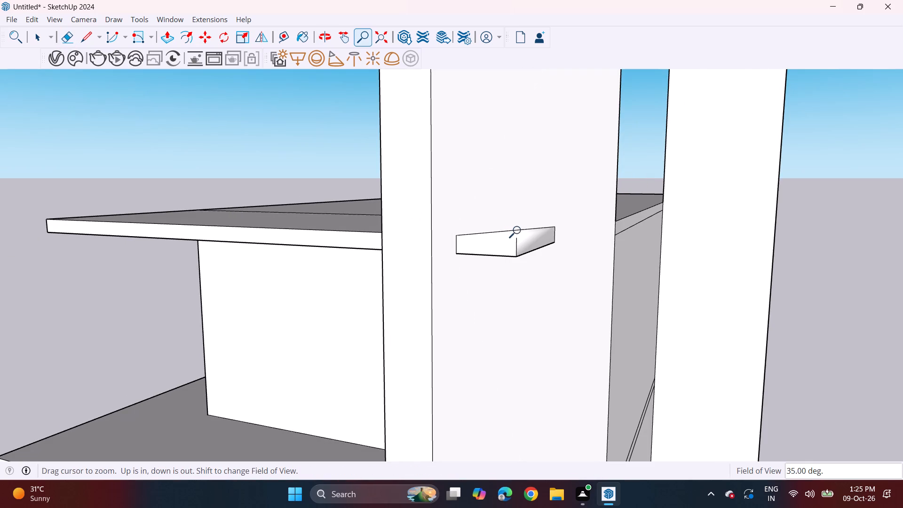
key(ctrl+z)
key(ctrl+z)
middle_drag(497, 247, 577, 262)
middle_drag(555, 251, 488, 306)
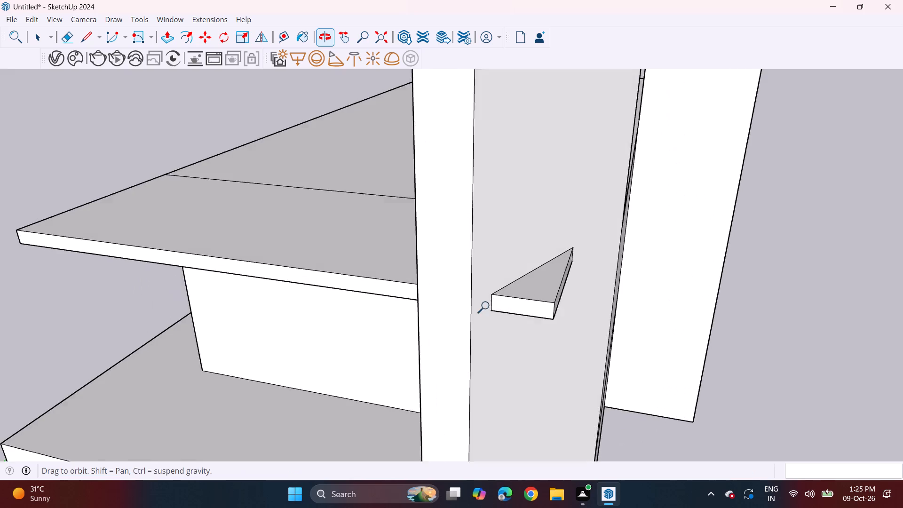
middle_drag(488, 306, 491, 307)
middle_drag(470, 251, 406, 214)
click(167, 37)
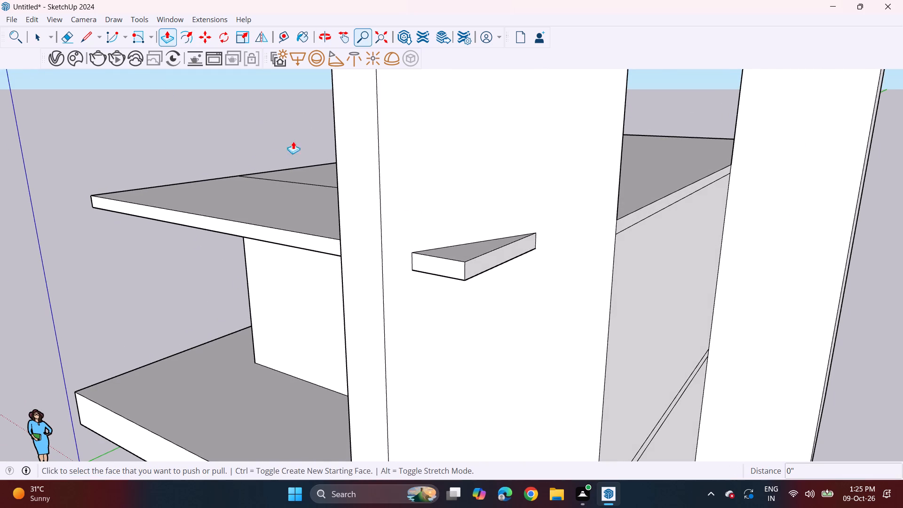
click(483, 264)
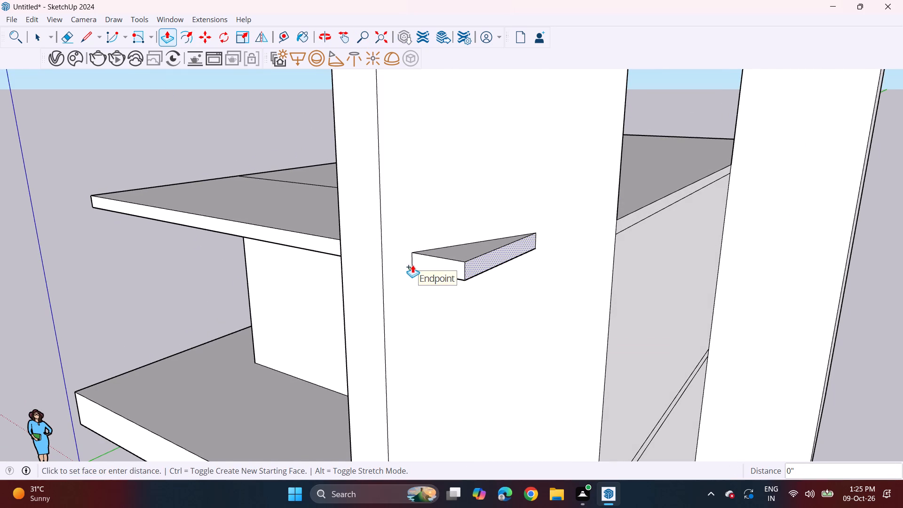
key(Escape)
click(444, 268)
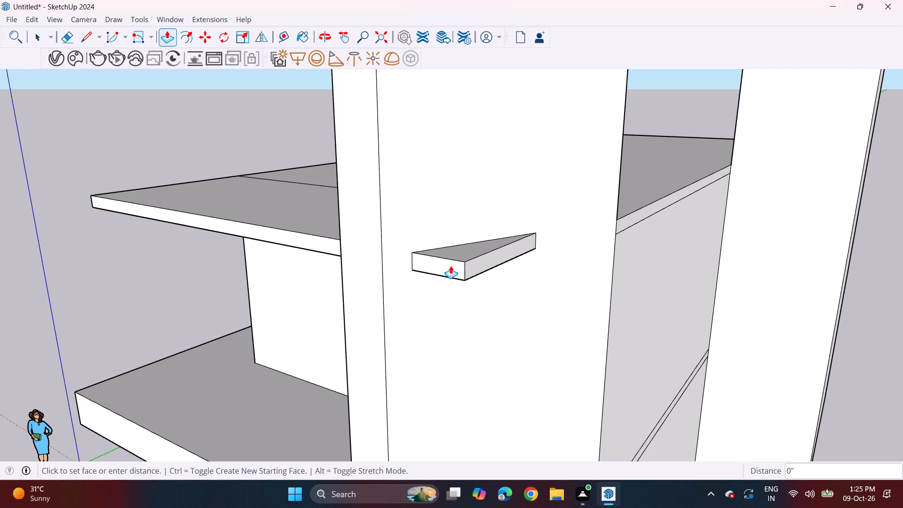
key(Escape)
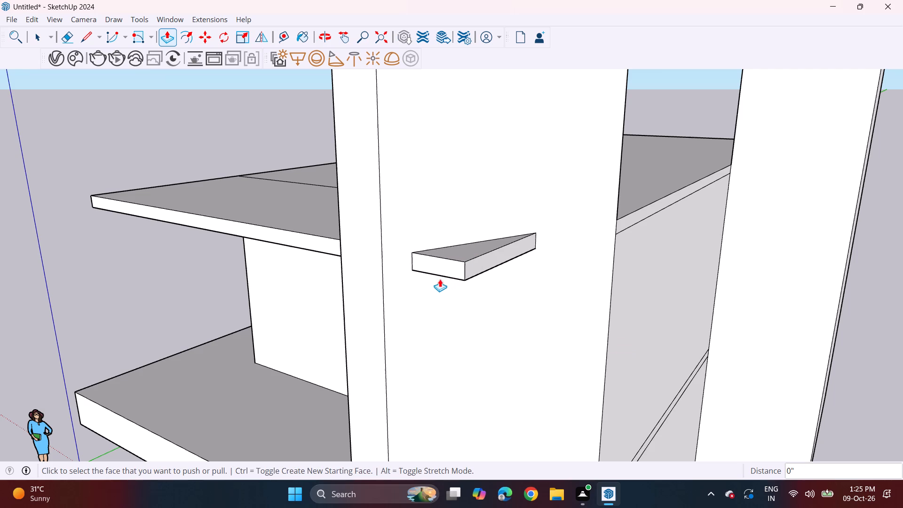
Undo the lines drawn around the slab corner on the fin and the roof slab's end overhang.
middle_drag(443, 287, 477, 283)
middle_drag(483, 281, 535, 265)
scroll(540, 254, down, 4)
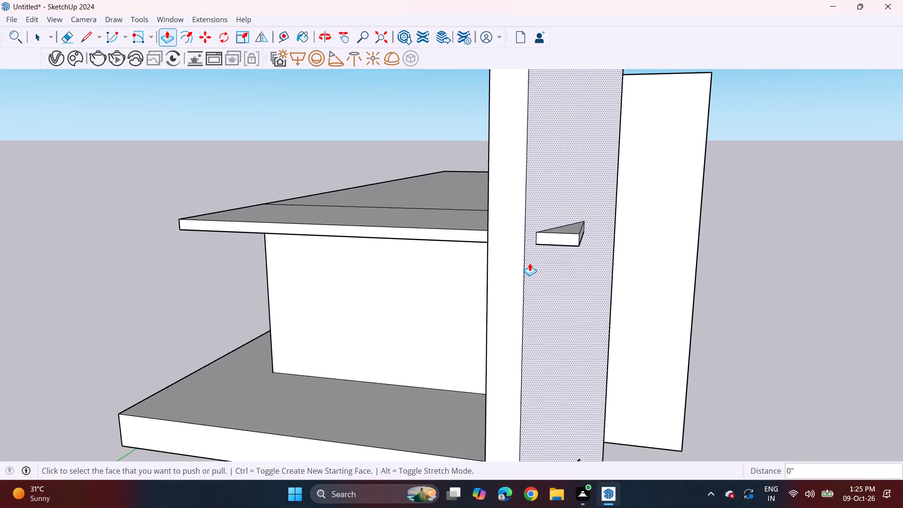
middle_drag(533, 260, 566, 214)
scroll(566, 214, down, 7)
middle_drag(547, 240, 561, 249)
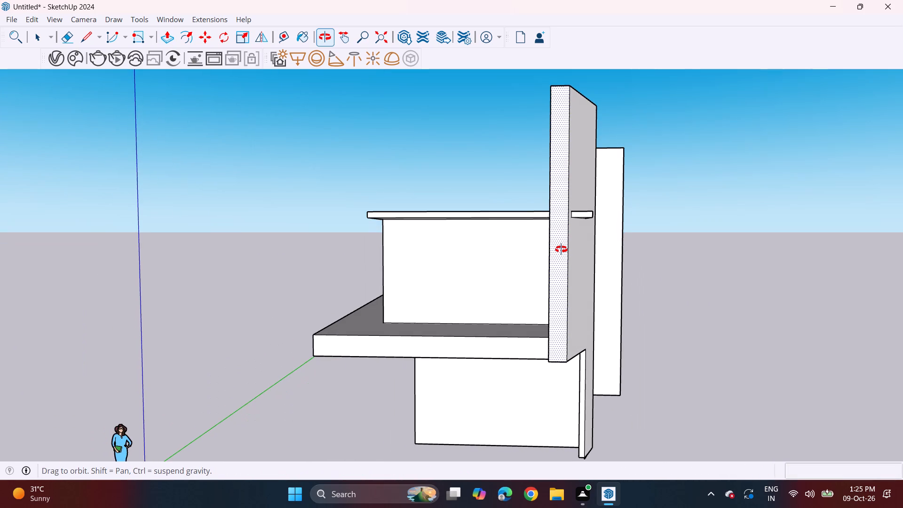
middle_drag(561, 249, 453, 310)
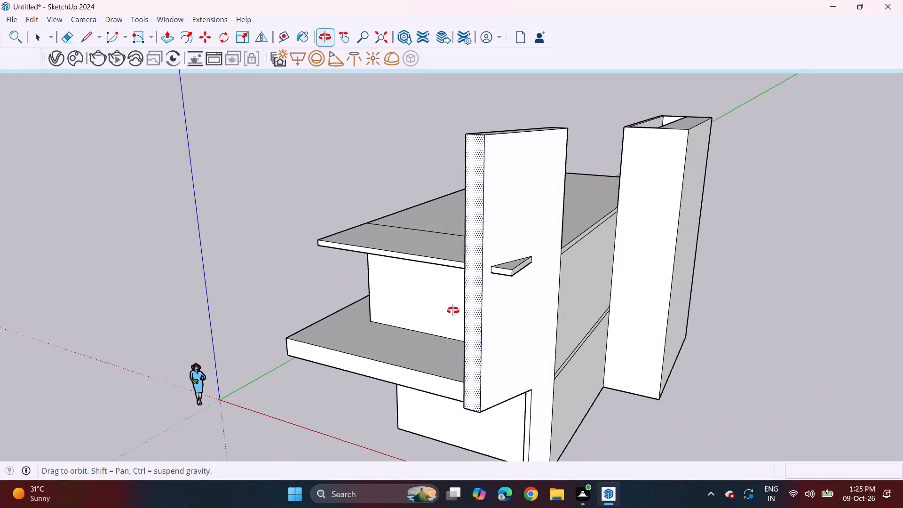
middle_drag(453, 310, 452, 310)
key(ctrl+z)
key(ctrl+z)
key(ctrl+z)
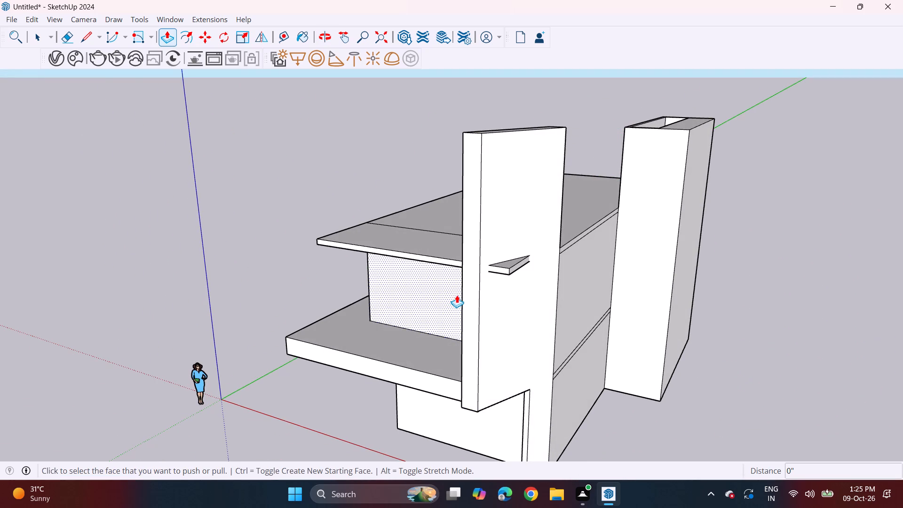
key(ctrl+z)
key(ctrl+z)
Draw a line about 9 7/16" long across the roof slab's end face near the fin, from its top edge to its bottom edge.
middle_drag(444, 277, 652, 296)
scroll(623, 250, up, 2)
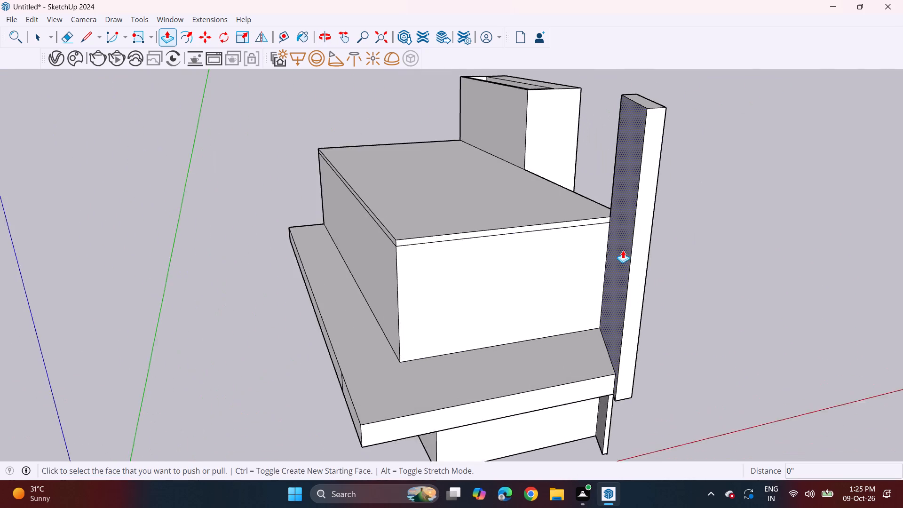
scroll(623, 250, up, 3)
middle_drag(617, 226, 632, 242)
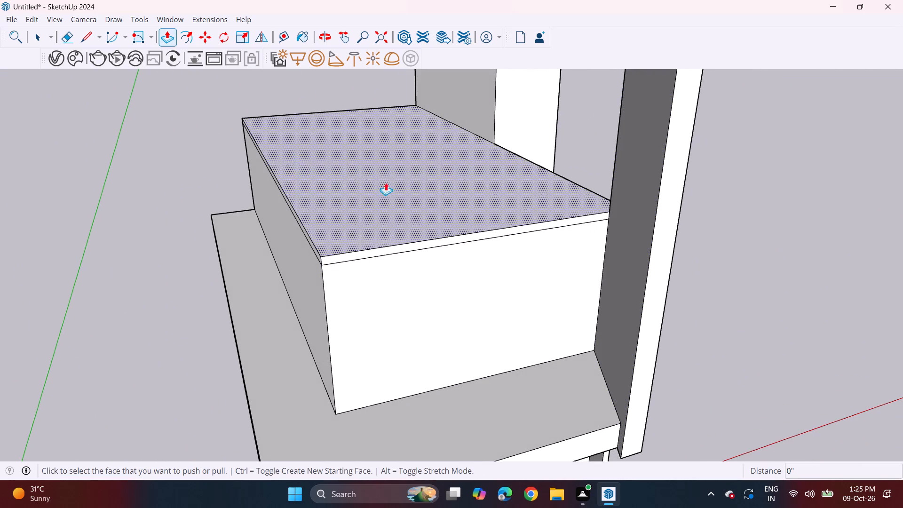
drag(84, 41, 86, 48)
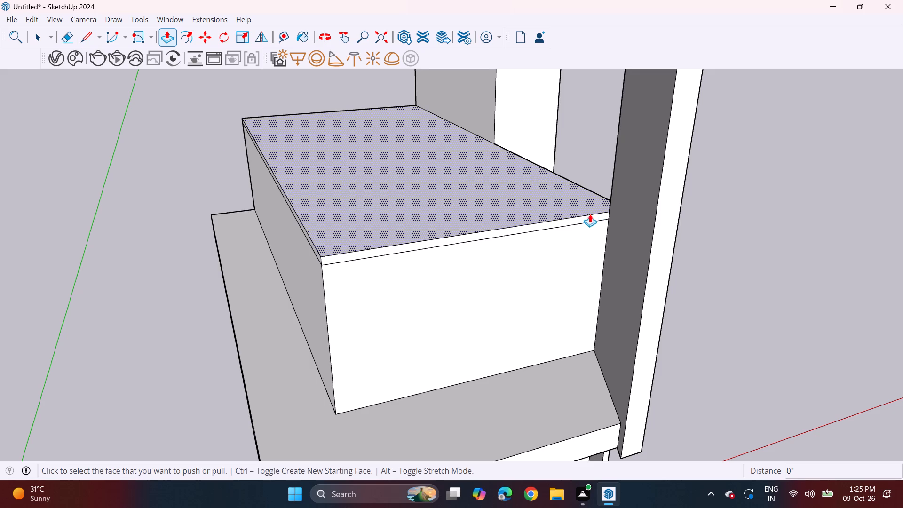
click(86, 37)
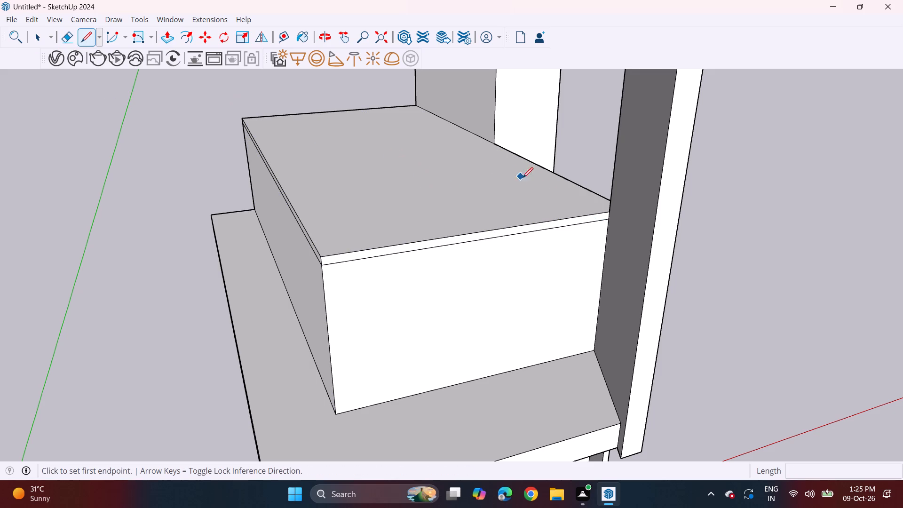
click(565, 220)
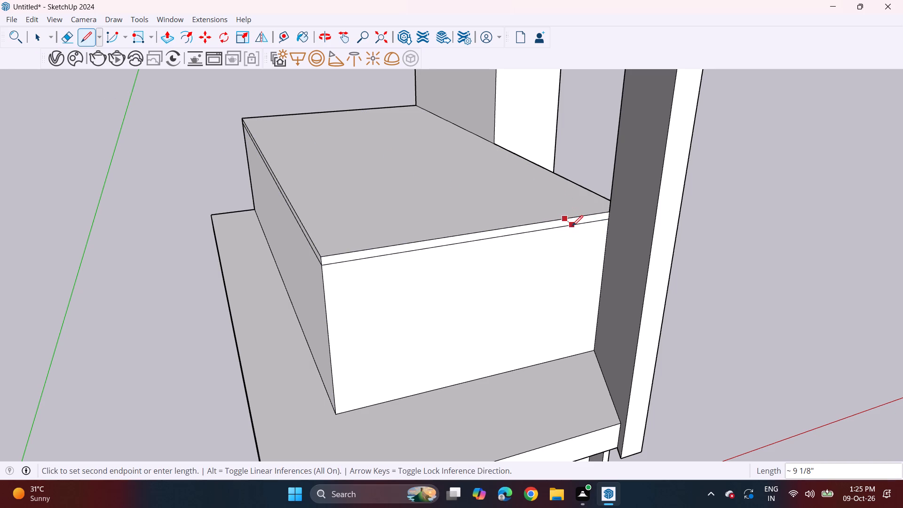
click(572, 226)
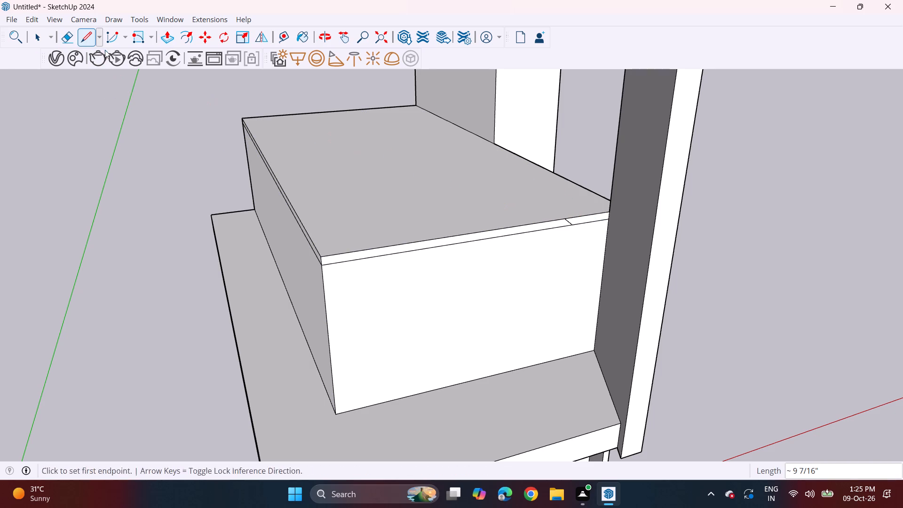
Push/Pull the larger part of the roof slab's divided end face outward 7' 4 7/8", leaving the part beside the fin in place.
click(162, 41)
click(425, 247)
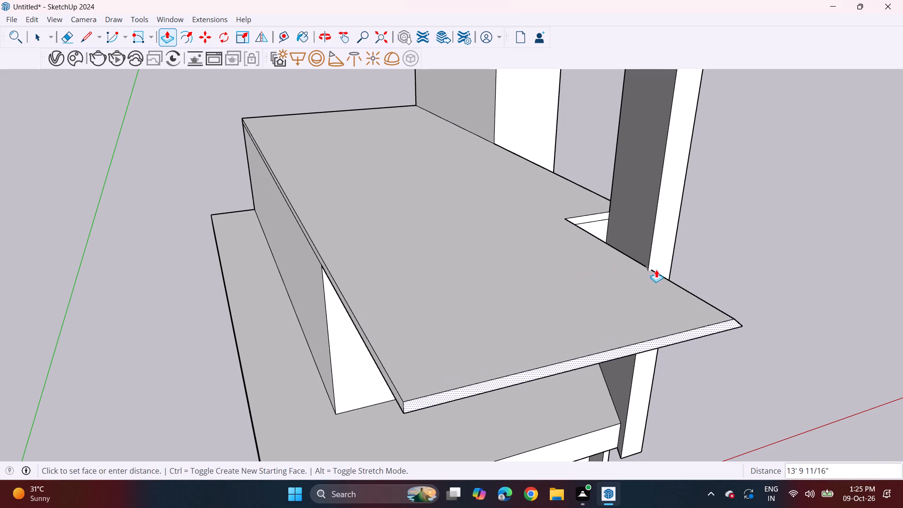
click(584, 444)
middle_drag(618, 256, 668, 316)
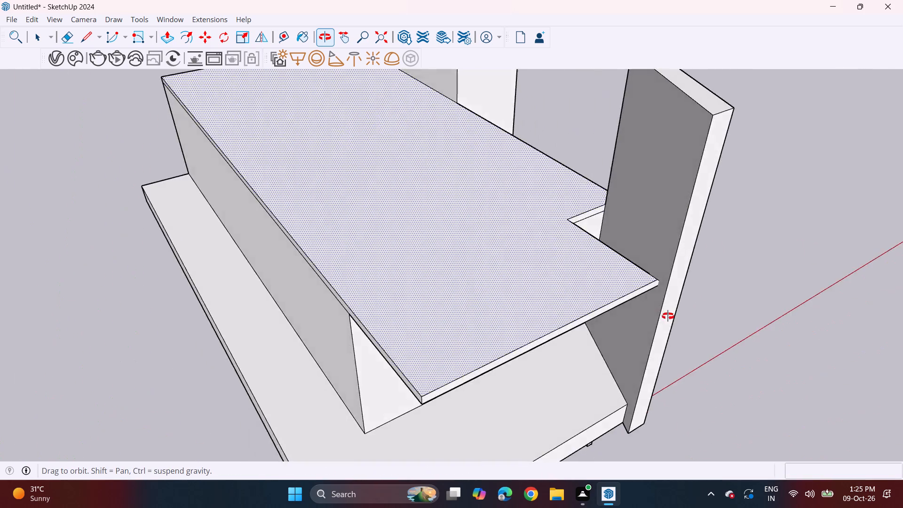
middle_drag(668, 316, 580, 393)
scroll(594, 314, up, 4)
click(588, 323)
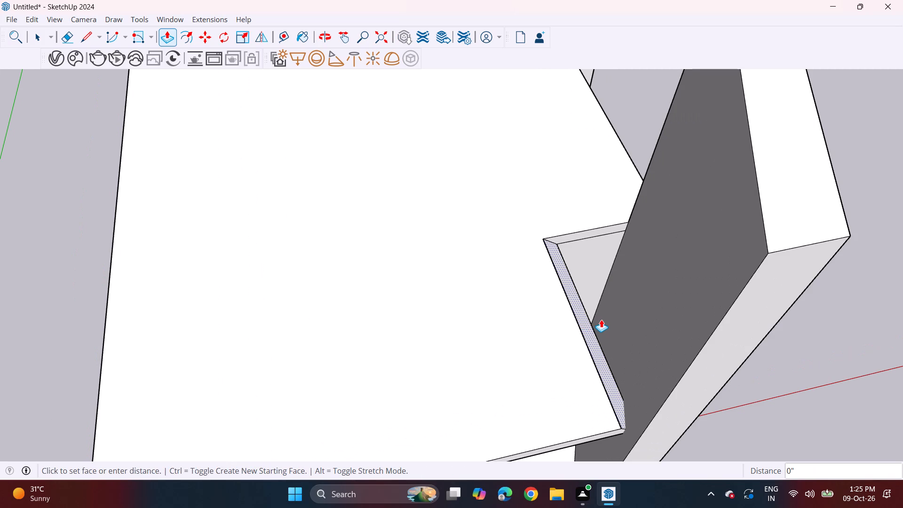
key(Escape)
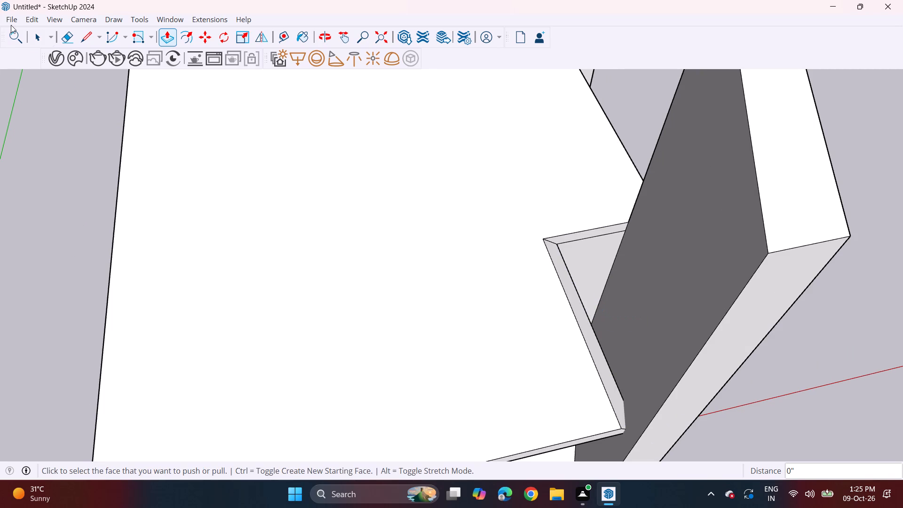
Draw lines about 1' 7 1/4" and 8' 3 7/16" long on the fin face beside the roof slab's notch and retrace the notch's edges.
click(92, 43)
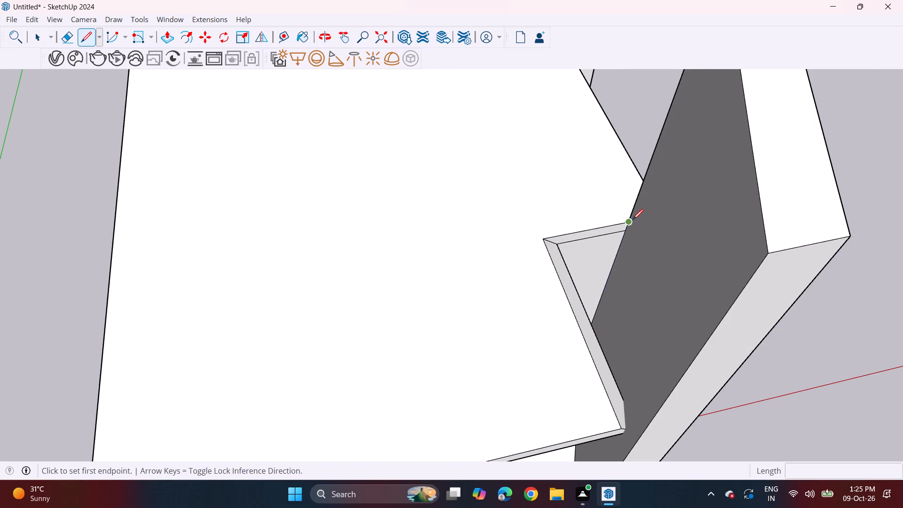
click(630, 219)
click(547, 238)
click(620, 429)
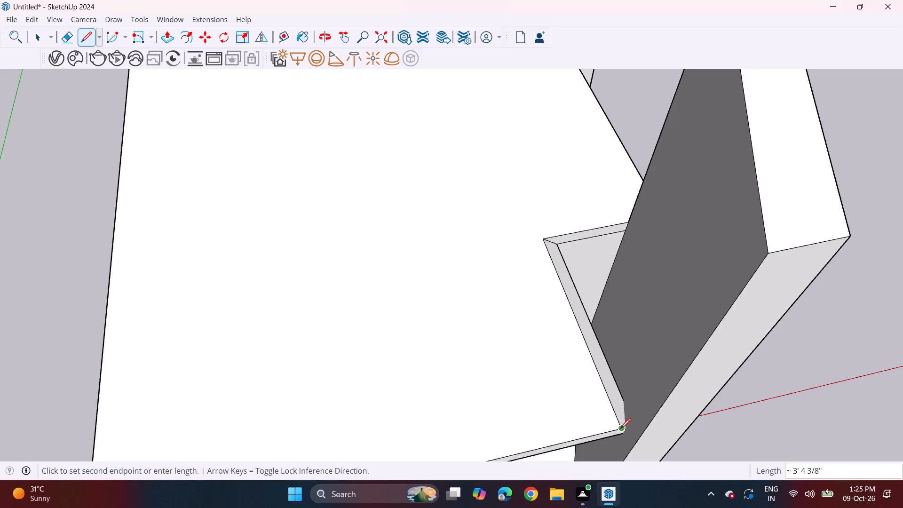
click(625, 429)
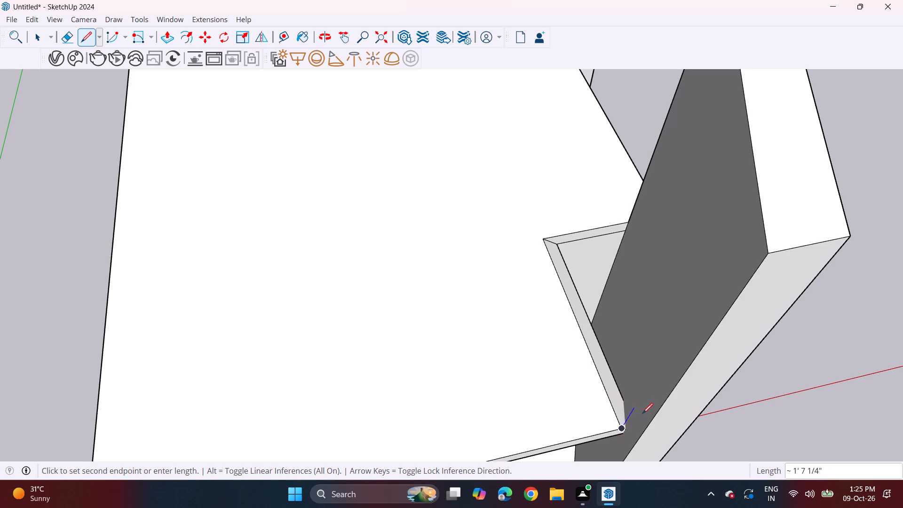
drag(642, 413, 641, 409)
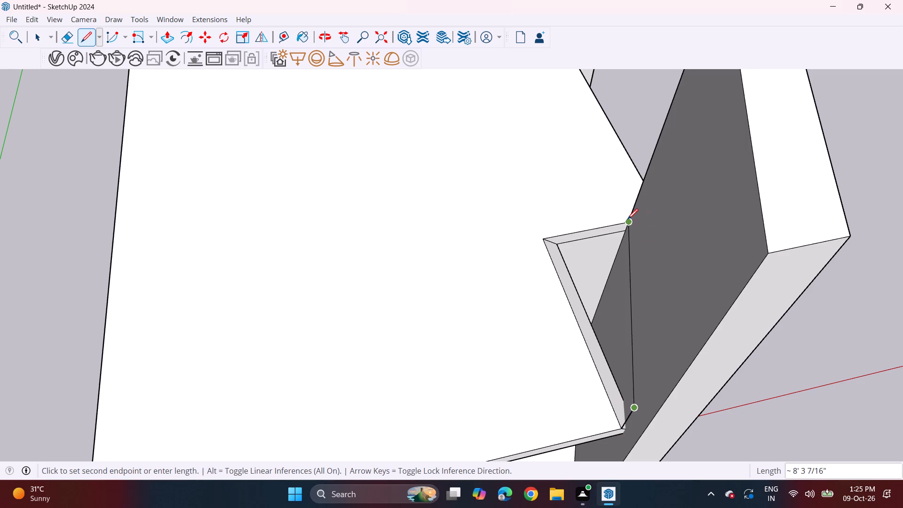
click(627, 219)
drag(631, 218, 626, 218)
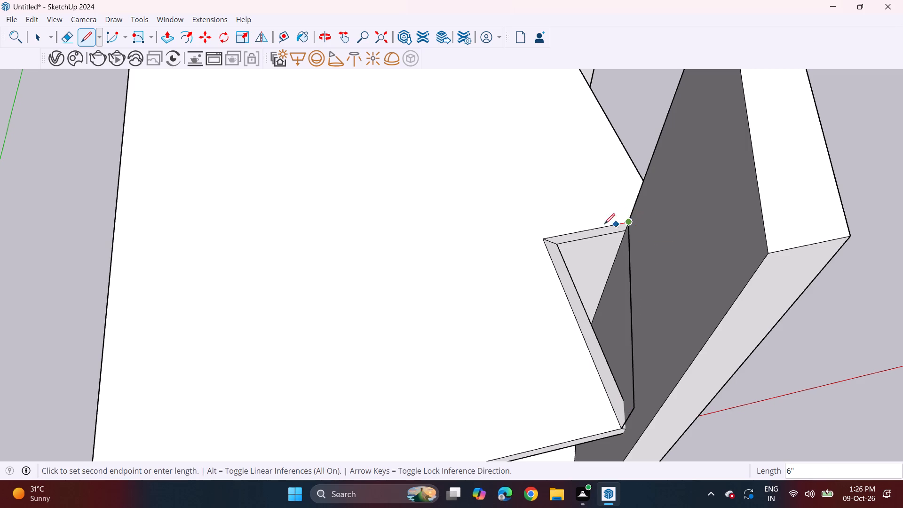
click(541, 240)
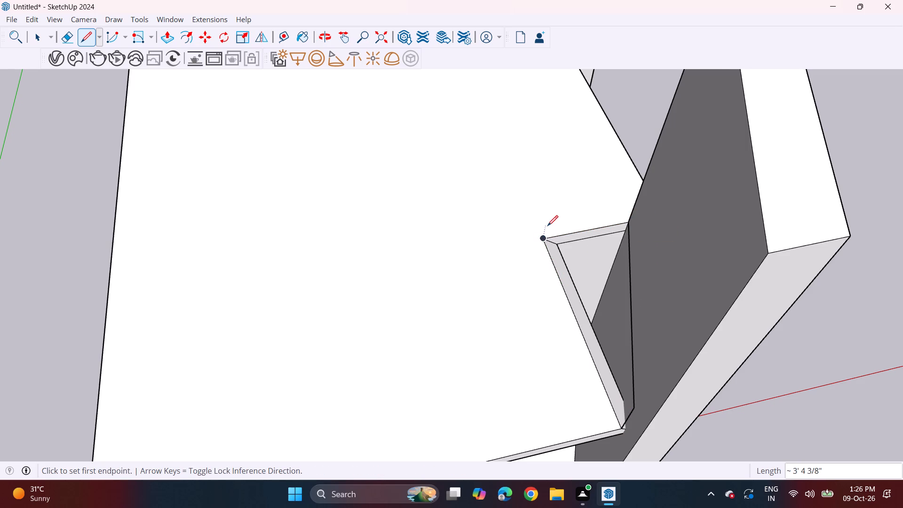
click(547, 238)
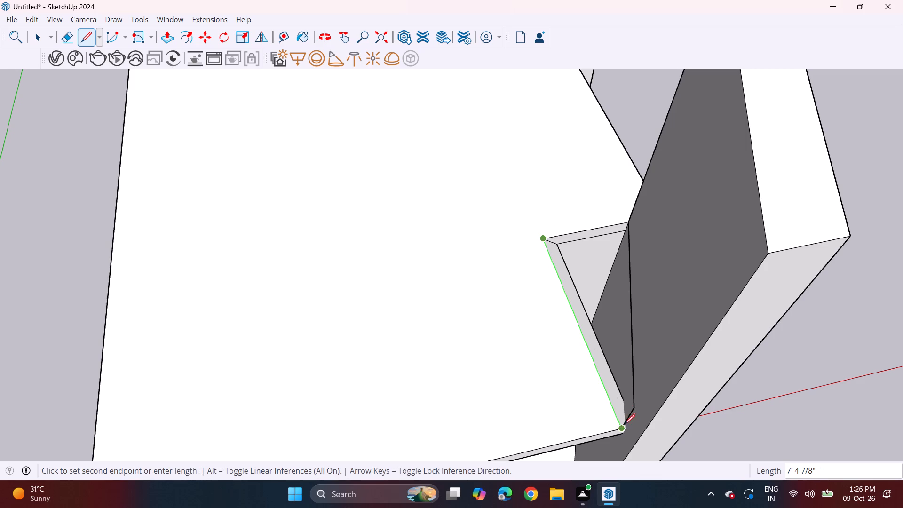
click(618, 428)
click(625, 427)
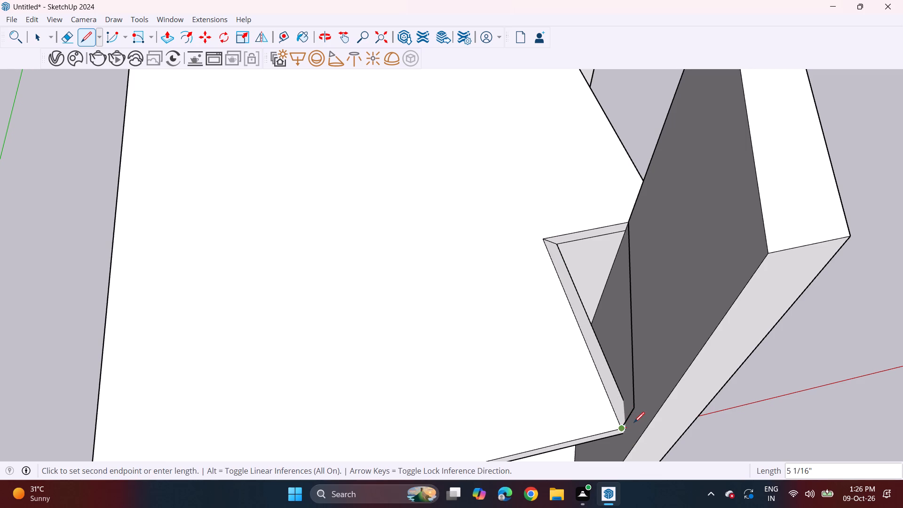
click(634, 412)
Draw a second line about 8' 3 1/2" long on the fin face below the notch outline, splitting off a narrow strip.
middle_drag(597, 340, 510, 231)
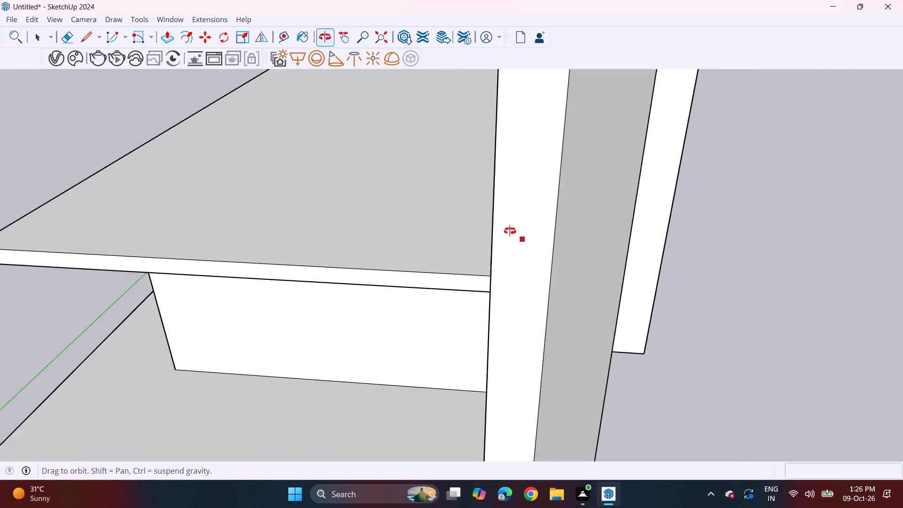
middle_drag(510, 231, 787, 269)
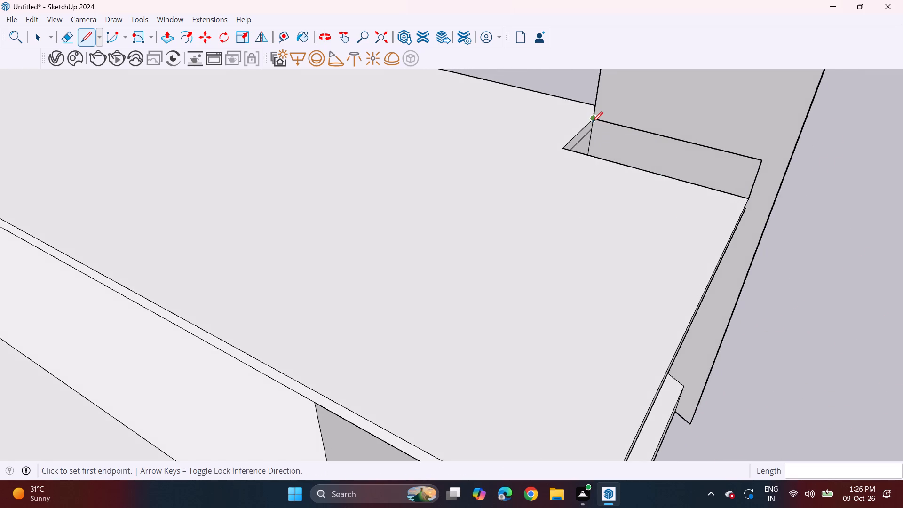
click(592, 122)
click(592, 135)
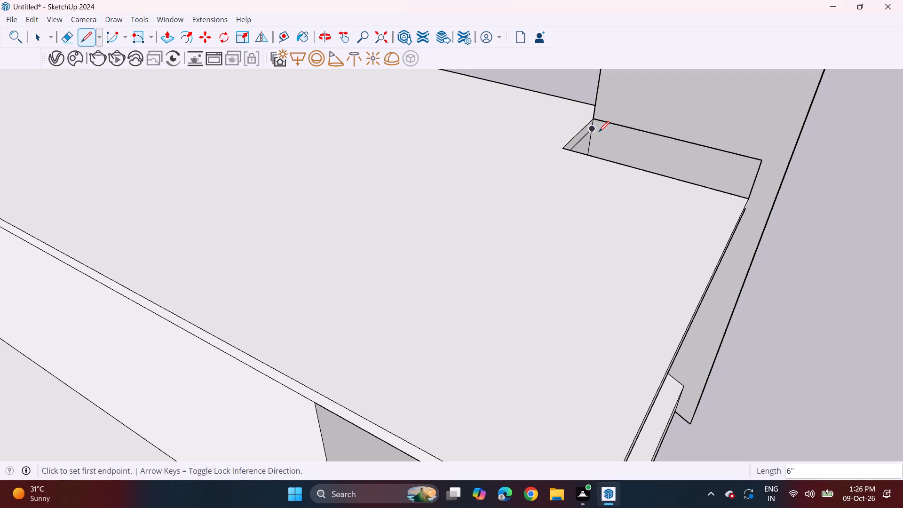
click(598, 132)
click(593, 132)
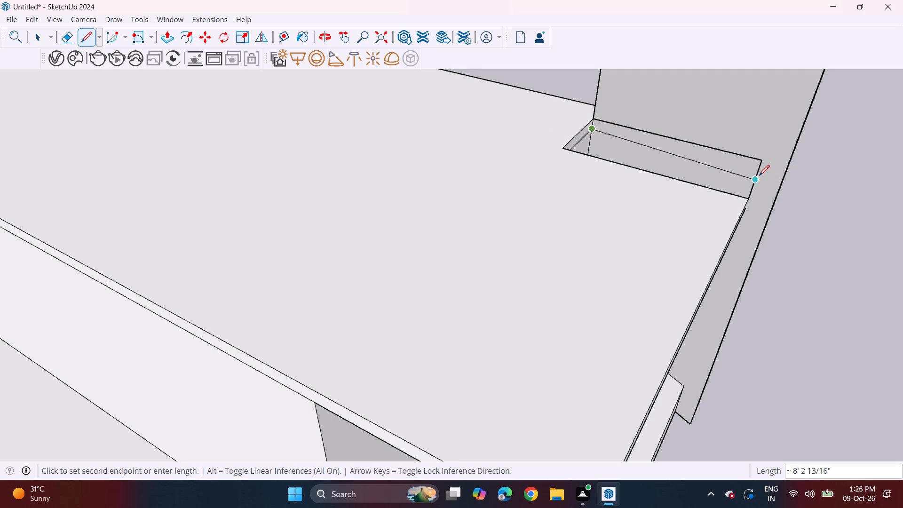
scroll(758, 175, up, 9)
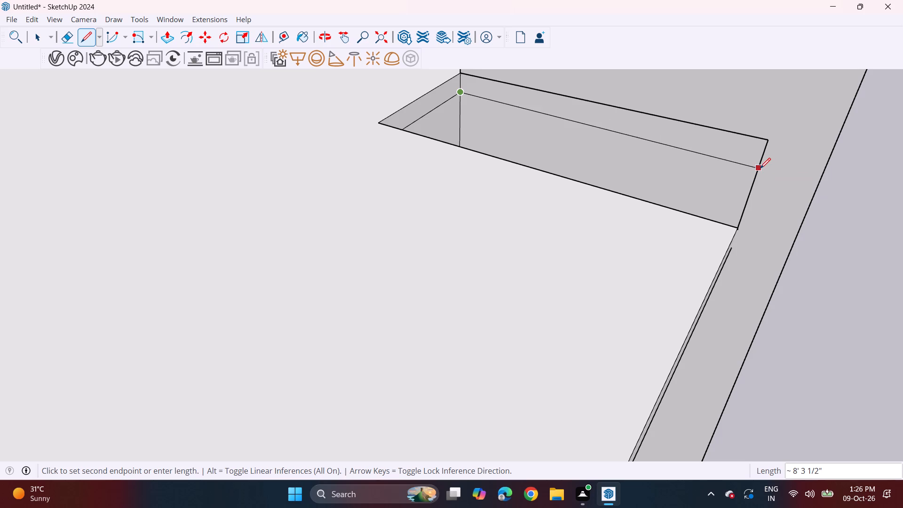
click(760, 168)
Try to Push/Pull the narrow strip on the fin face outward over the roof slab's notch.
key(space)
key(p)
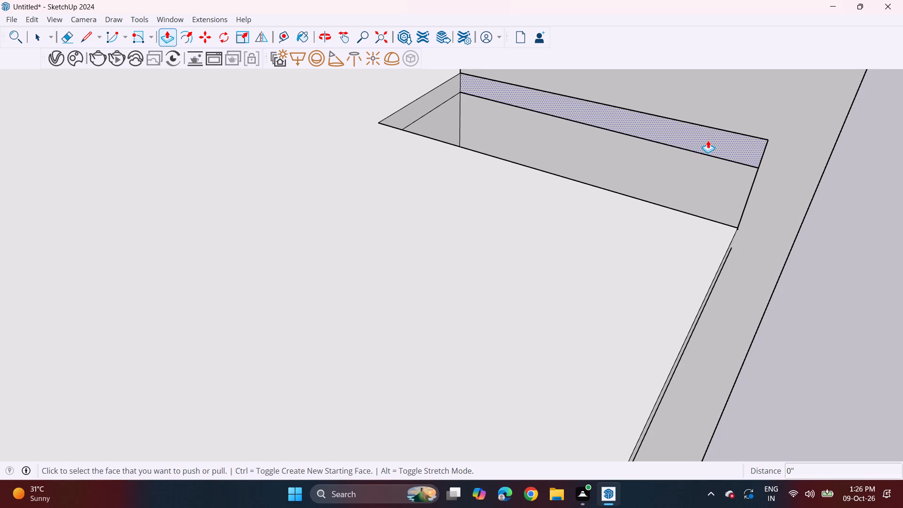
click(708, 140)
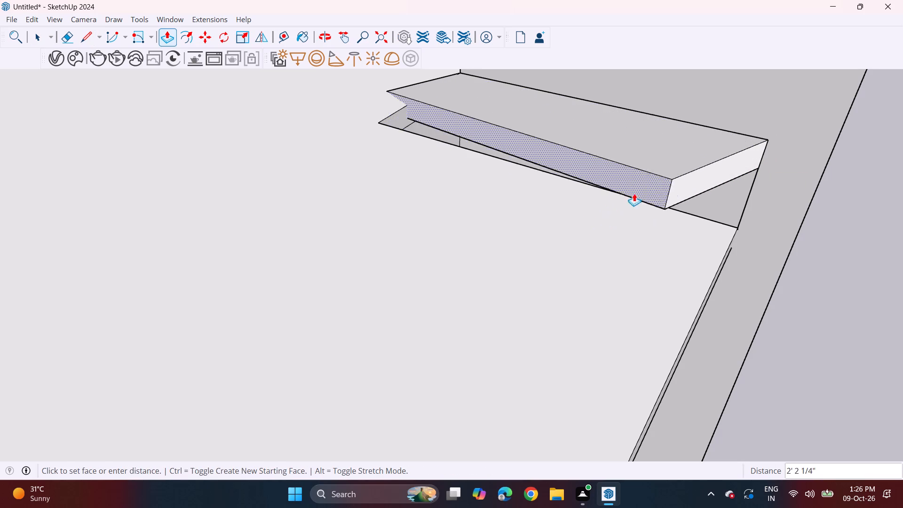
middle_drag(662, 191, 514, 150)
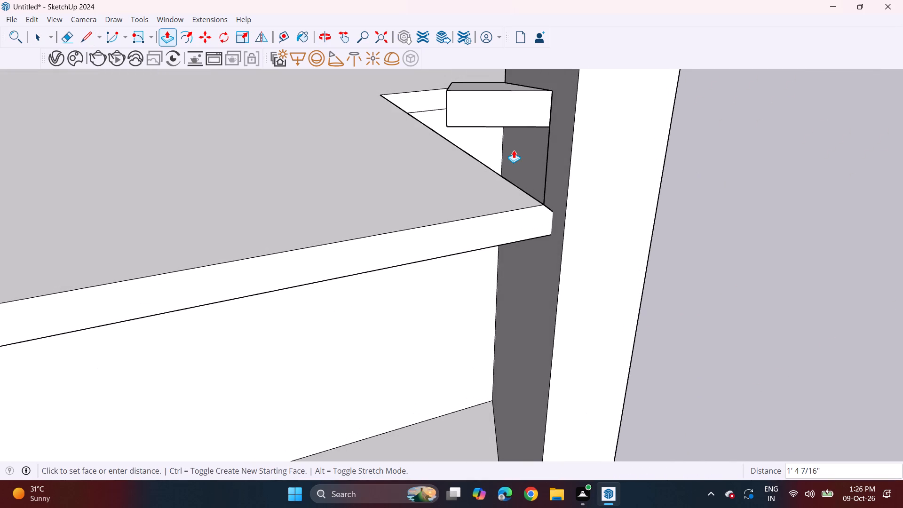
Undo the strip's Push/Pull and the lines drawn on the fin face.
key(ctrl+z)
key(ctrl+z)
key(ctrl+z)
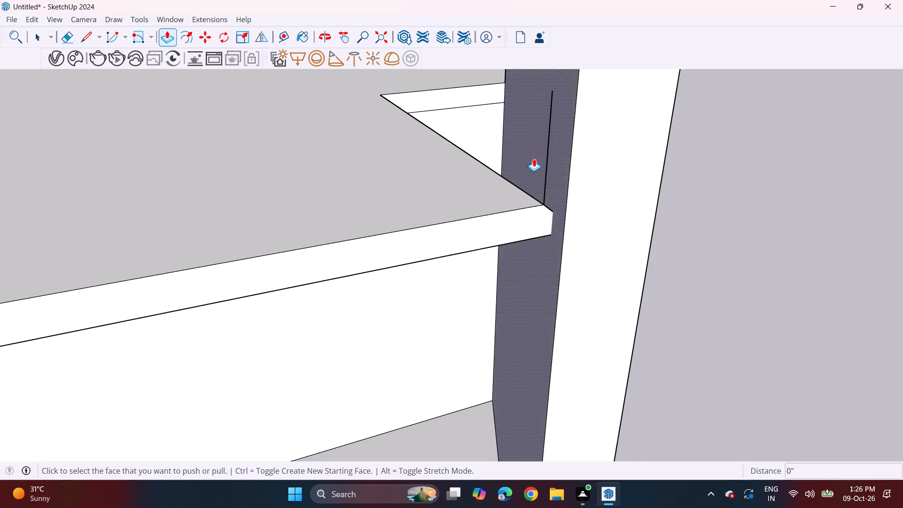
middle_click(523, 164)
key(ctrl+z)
Close the notch with lines from its inner corner to the slab's outer corner, down the corner, and about 8' 1 5/8" along the top.
middle_drag(519, 159, 631, 197)
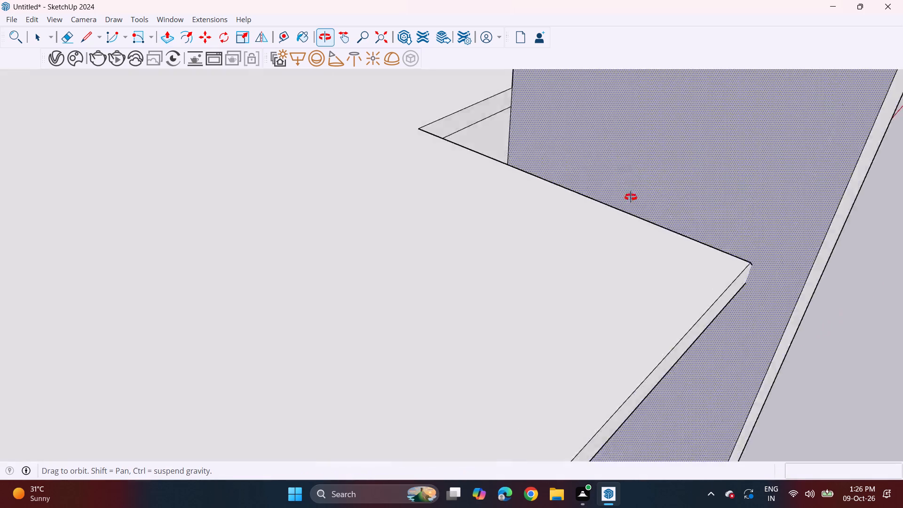
middle_drag(631, 197, 679, 177)
click(90, 33)
shift+middle_drag(364, 103, 184, 155)
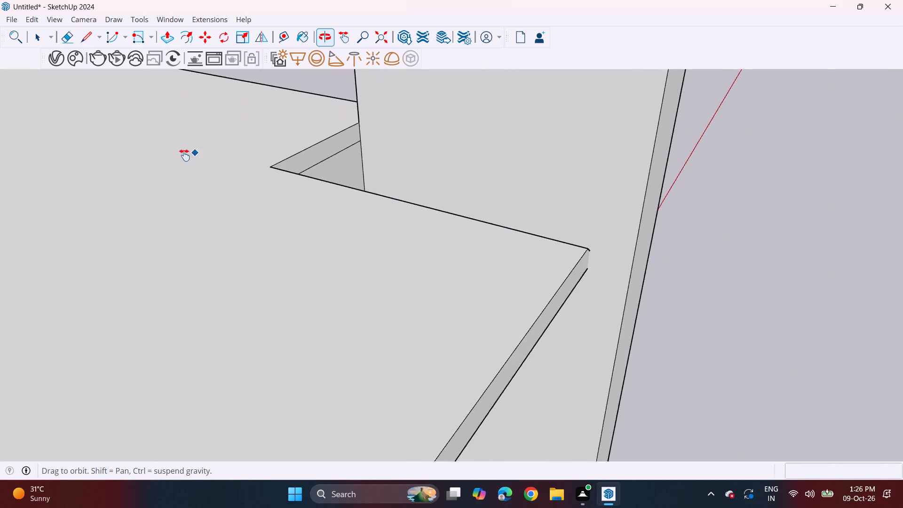
shift+middle_drag(184, 155, 177, 158)
drag(343, 145, 346, 150)
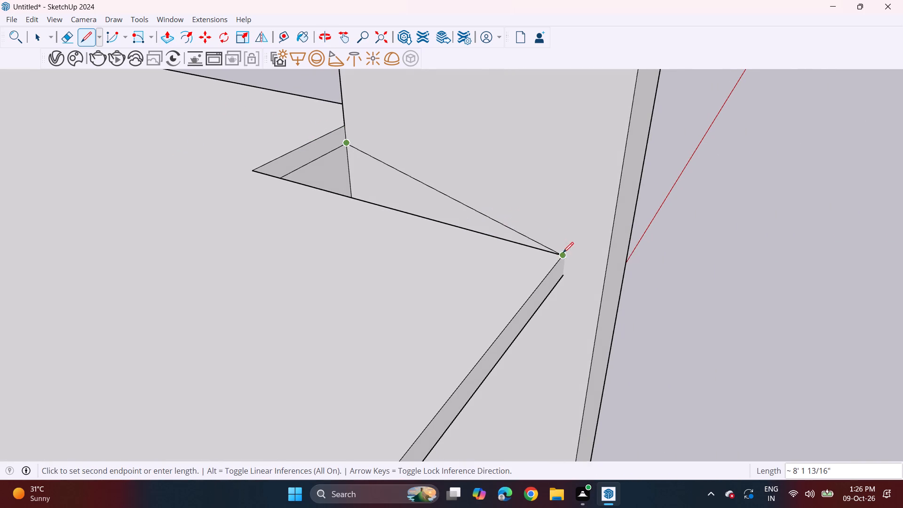
click(566, 275)
click(562, 255)
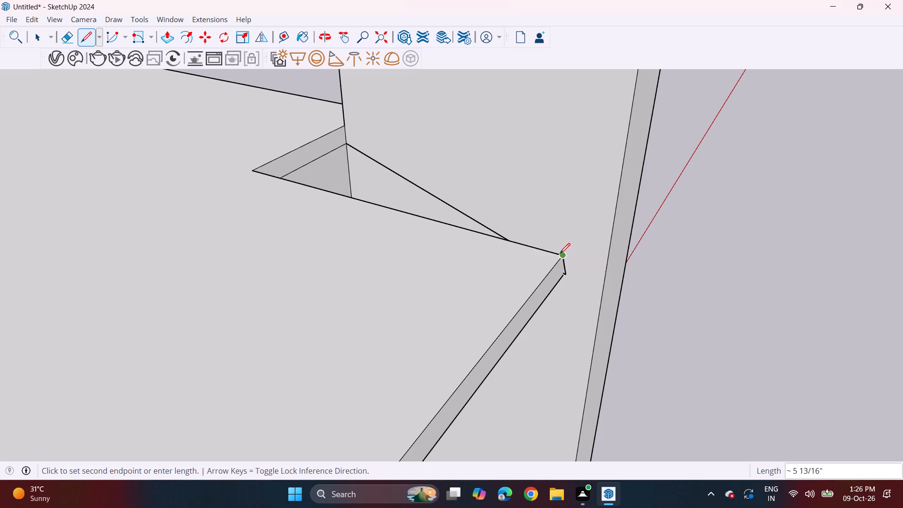
click(344, 127)
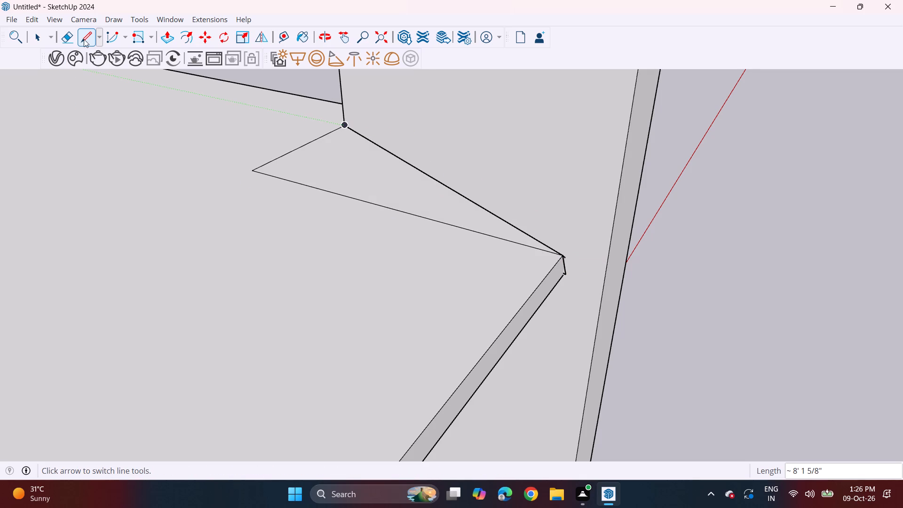
Erase the two leftover notch edges from the roof slab's top face.
click(68, 42)
drag(295, 160, 309, 180)
drag(321, 190, 317, 203)
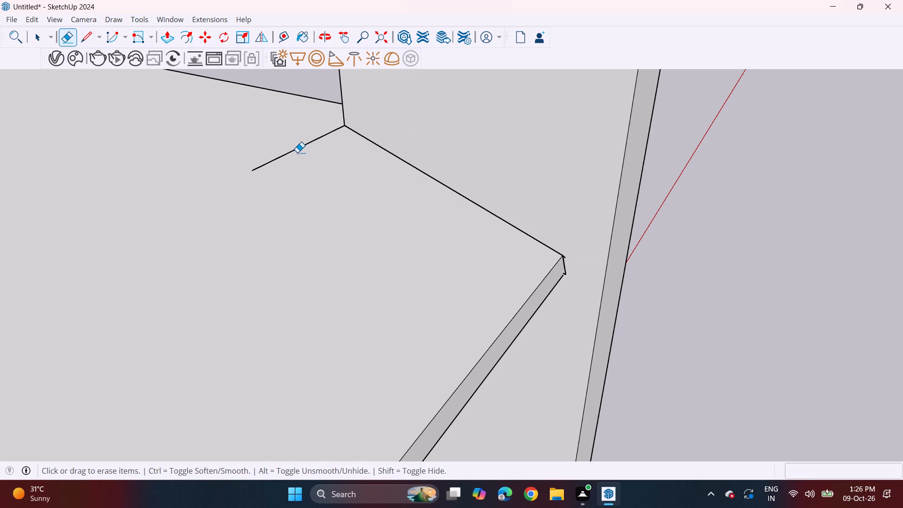
click(297, 152)
click(296, 156)
drag(296, 153, 297, 140)
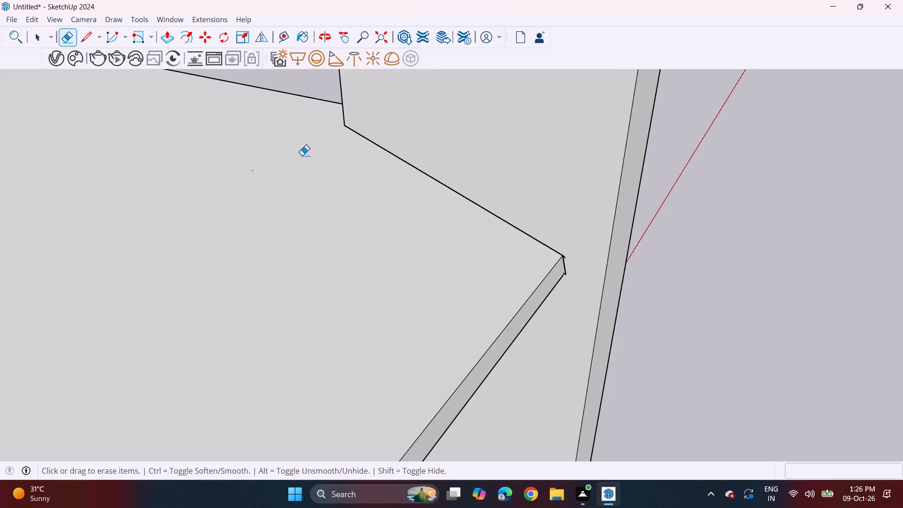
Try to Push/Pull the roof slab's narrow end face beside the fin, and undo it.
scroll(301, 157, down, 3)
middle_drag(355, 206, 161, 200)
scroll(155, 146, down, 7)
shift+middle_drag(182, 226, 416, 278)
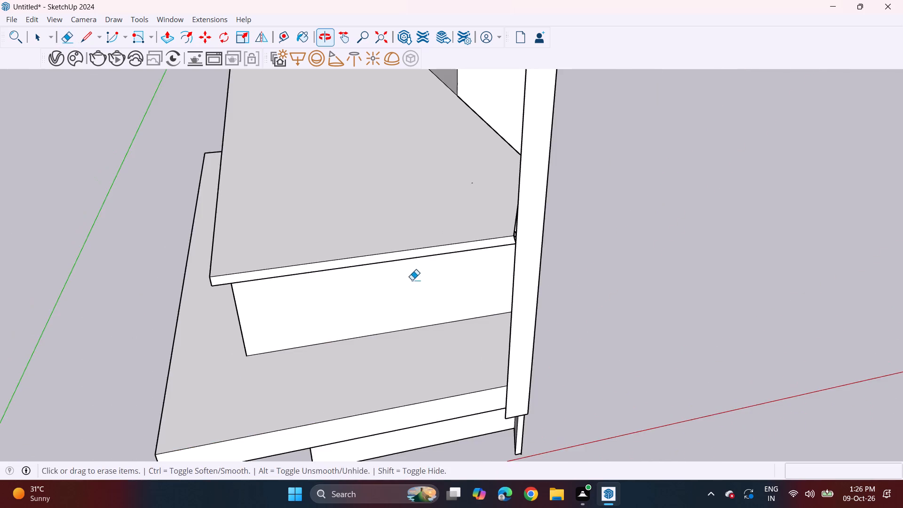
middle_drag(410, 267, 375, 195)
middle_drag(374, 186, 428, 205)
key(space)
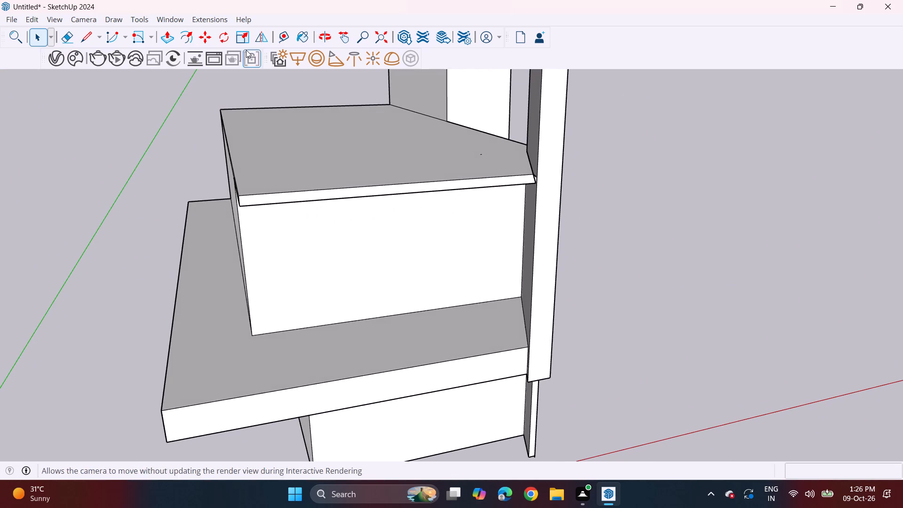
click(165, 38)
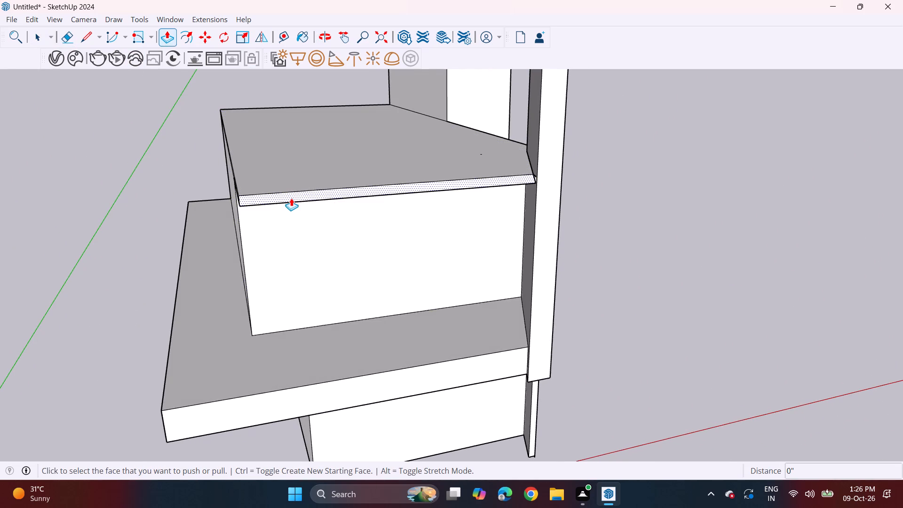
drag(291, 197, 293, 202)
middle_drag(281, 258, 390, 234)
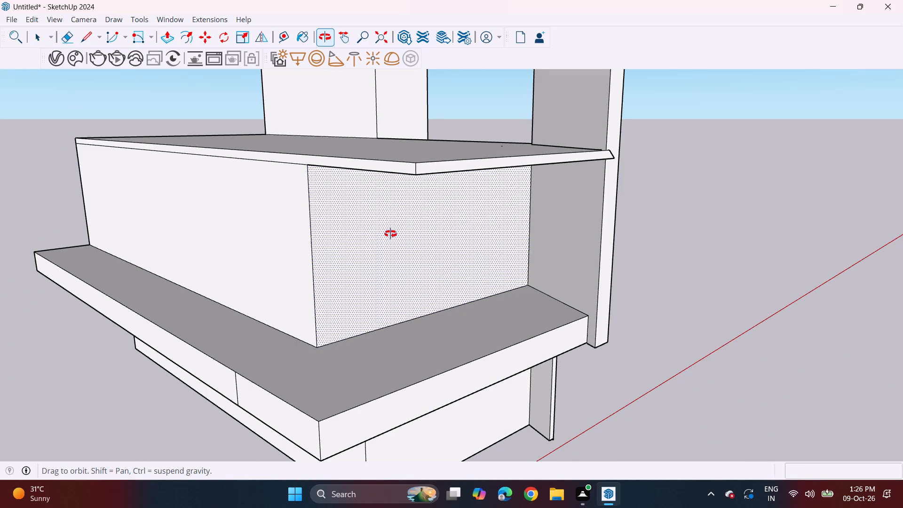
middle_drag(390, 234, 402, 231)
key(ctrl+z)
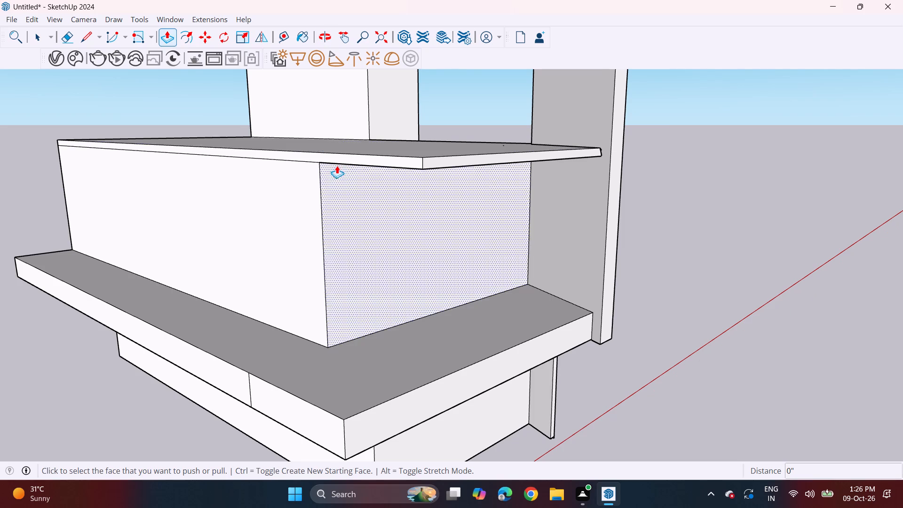
Push/Pull the roof slab's side face on the side away from the fin outward 4' 9 1/16".
click(342, 160)
click(259, 377)
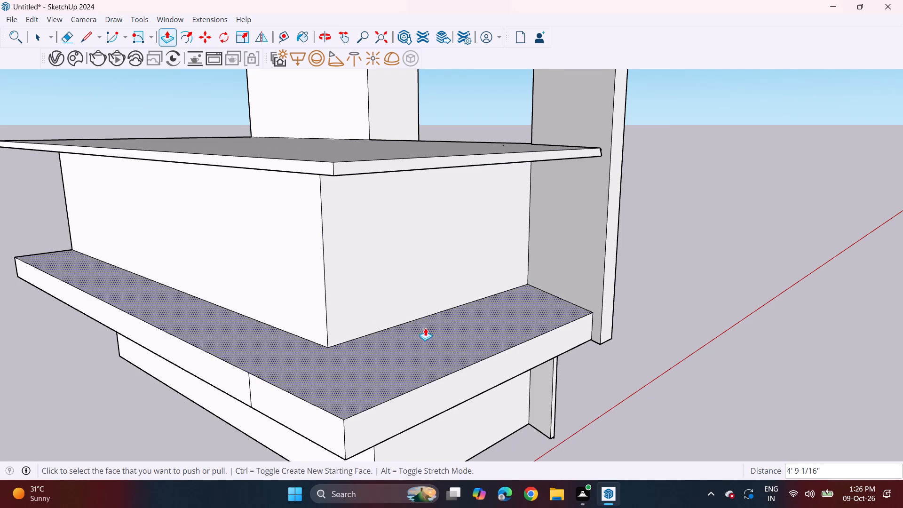
Push/Pull the roof slab's top face upward 1' 3 1/2" to thicken the slab.
middle_drag(440, 318, 310, 301)
middle_drag(275, 134, 272, 194)
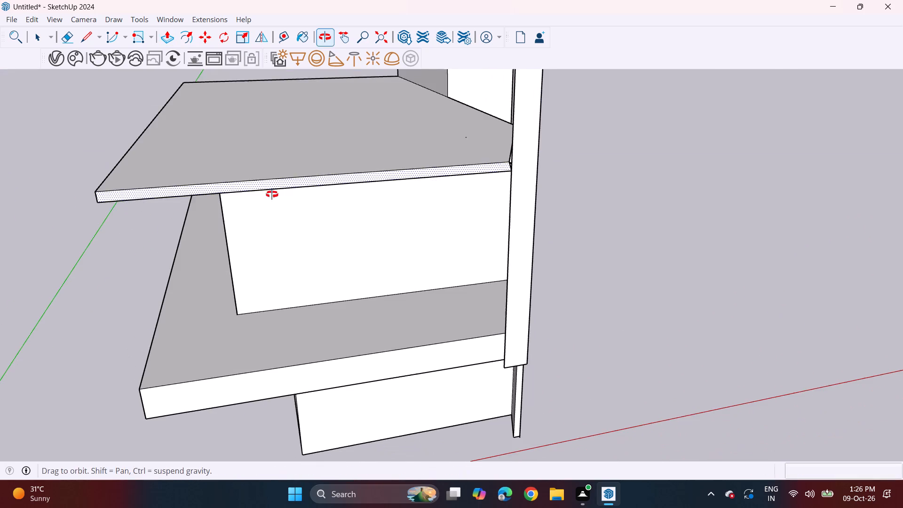
middle_drag(272, 194, 270, 196)
click(267, 160)
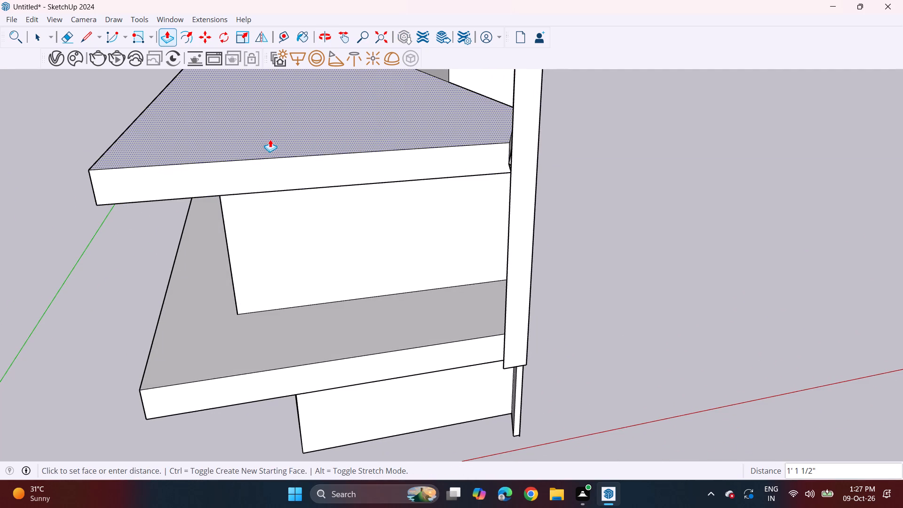
click(450, 136)
Examine the thickened roof slab from outside and its front corner where it meets the fin.
middle_drag(404, 222, 378, 136)
scroll(373, 135, down, 5)
shift+middle_drag(366, 146, 387, 252)
middle_drag(375, 251, 475, 270)
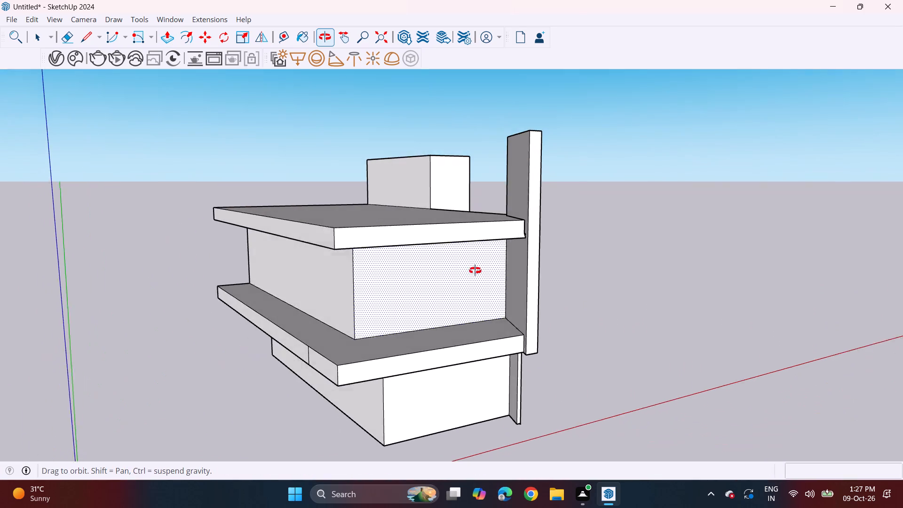
middle_drag(475, 270, 480, 268)
scroll(509, 221, up, 2)
middle_drag(519, 284, 515, 301)
middle_drag(522, 239, 527, 240)
scroll(522, 239, up, 10)
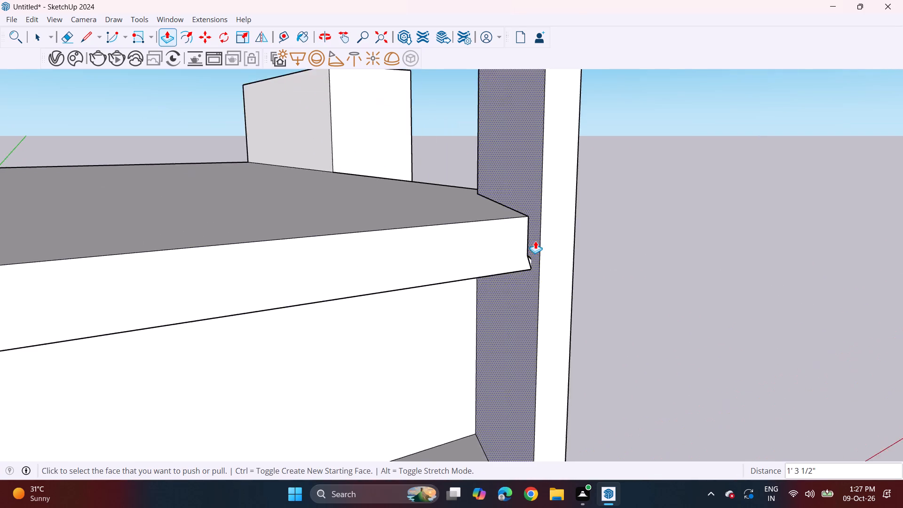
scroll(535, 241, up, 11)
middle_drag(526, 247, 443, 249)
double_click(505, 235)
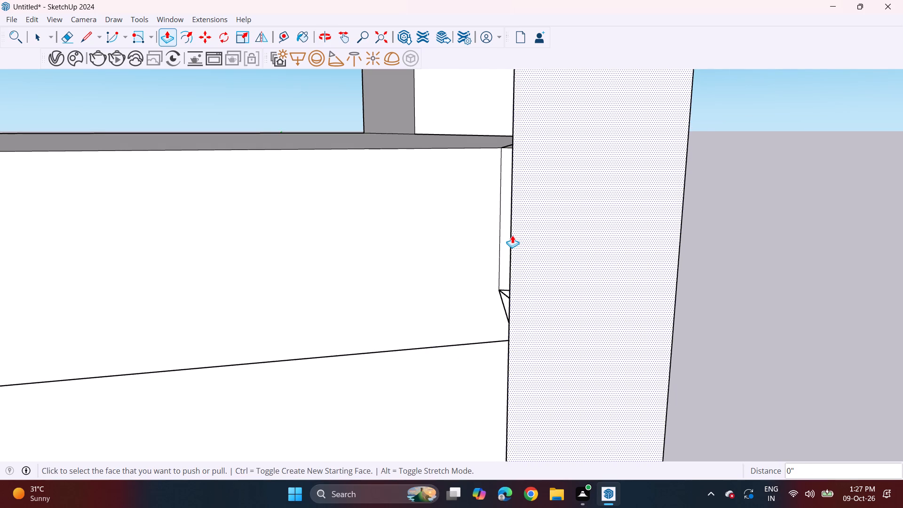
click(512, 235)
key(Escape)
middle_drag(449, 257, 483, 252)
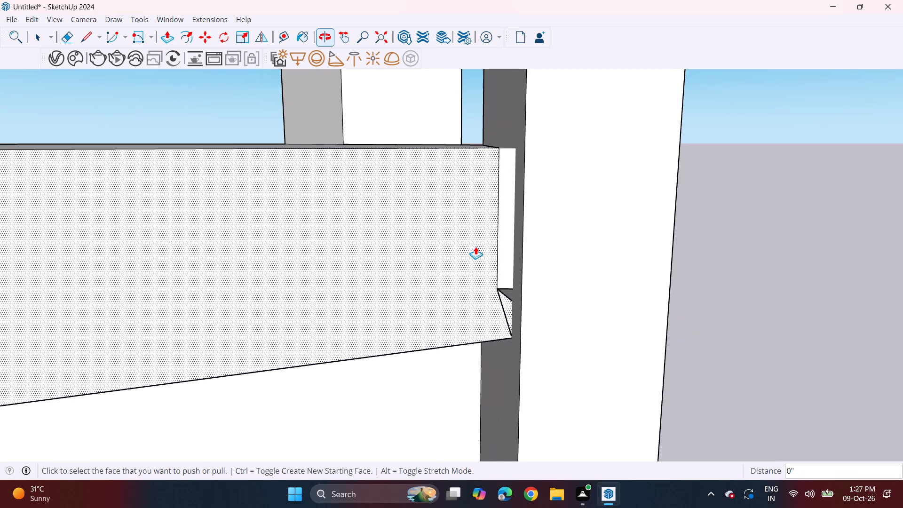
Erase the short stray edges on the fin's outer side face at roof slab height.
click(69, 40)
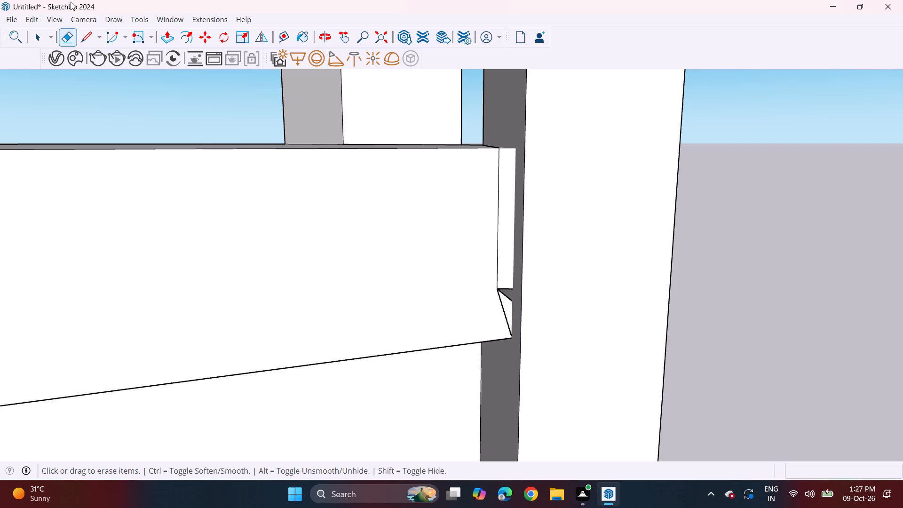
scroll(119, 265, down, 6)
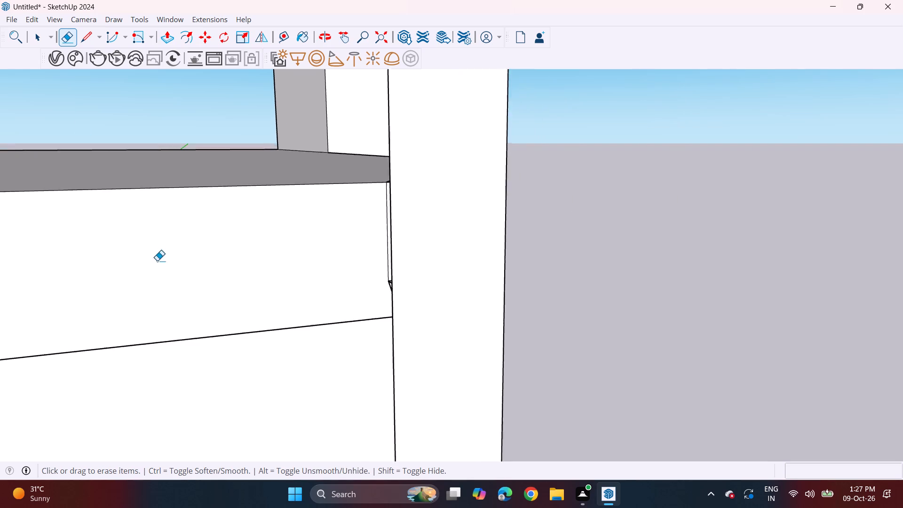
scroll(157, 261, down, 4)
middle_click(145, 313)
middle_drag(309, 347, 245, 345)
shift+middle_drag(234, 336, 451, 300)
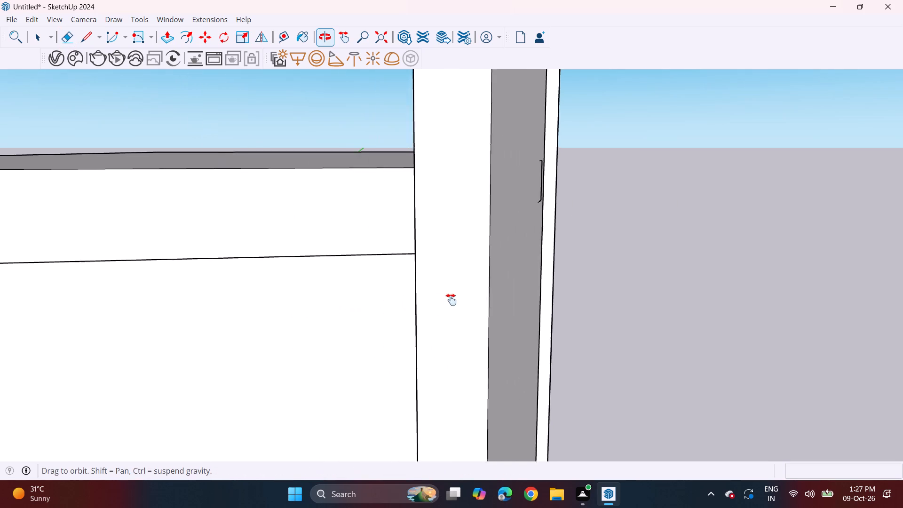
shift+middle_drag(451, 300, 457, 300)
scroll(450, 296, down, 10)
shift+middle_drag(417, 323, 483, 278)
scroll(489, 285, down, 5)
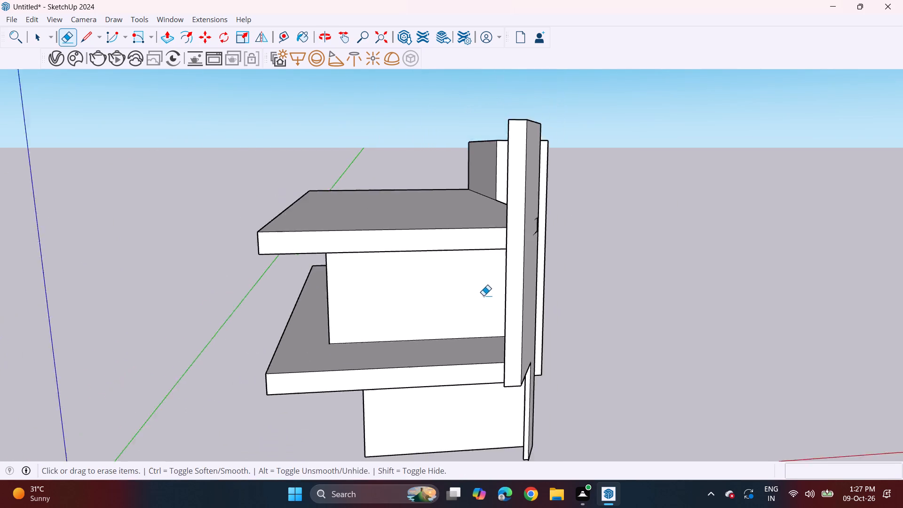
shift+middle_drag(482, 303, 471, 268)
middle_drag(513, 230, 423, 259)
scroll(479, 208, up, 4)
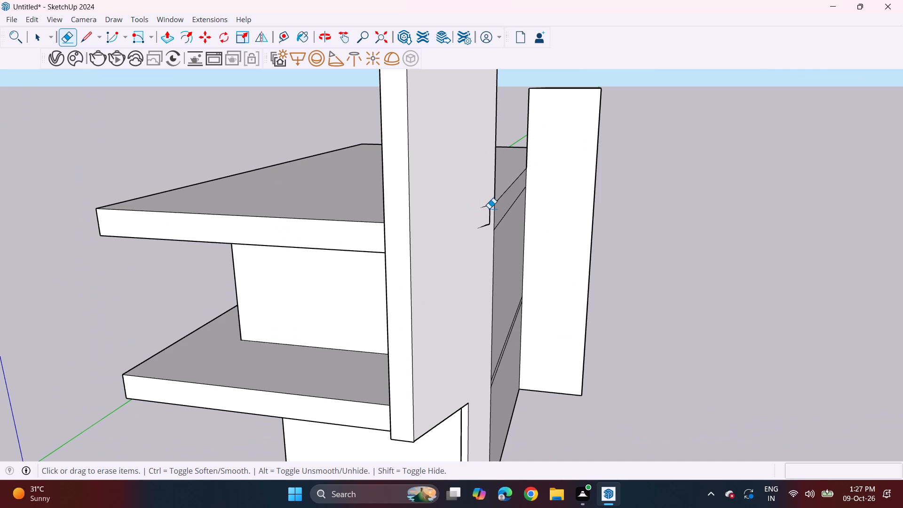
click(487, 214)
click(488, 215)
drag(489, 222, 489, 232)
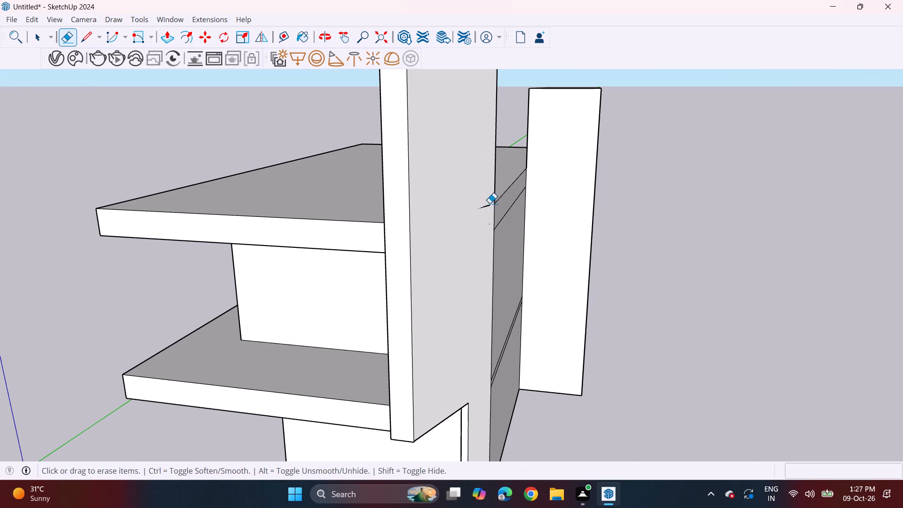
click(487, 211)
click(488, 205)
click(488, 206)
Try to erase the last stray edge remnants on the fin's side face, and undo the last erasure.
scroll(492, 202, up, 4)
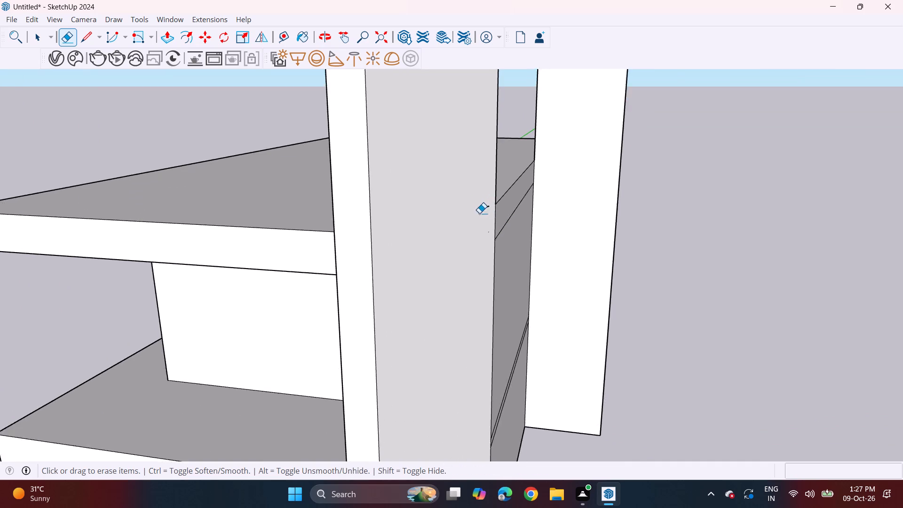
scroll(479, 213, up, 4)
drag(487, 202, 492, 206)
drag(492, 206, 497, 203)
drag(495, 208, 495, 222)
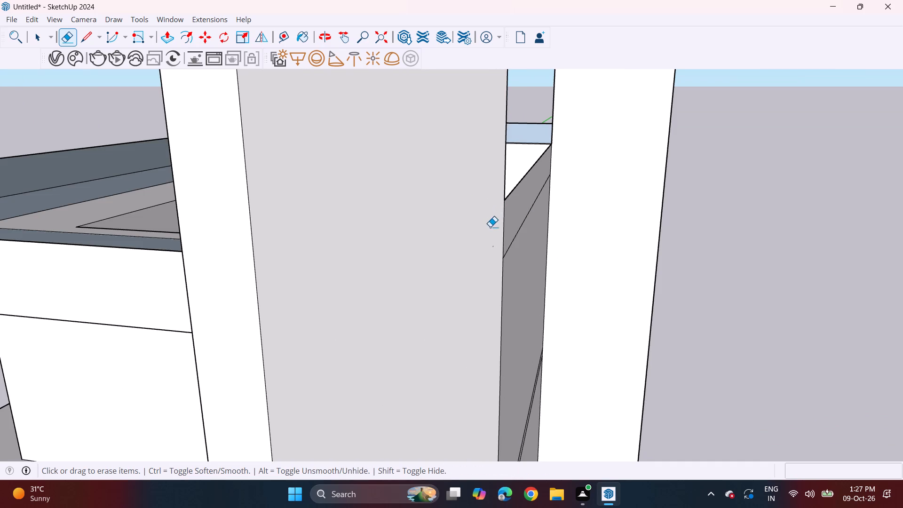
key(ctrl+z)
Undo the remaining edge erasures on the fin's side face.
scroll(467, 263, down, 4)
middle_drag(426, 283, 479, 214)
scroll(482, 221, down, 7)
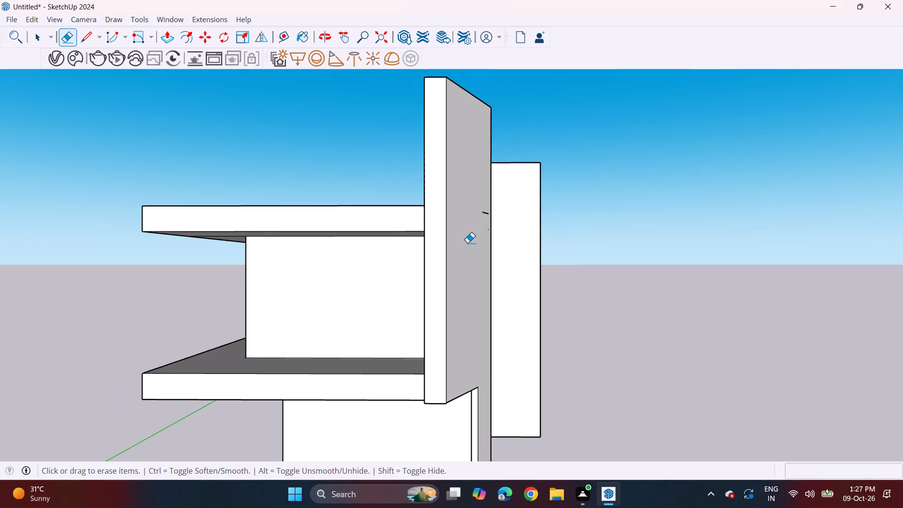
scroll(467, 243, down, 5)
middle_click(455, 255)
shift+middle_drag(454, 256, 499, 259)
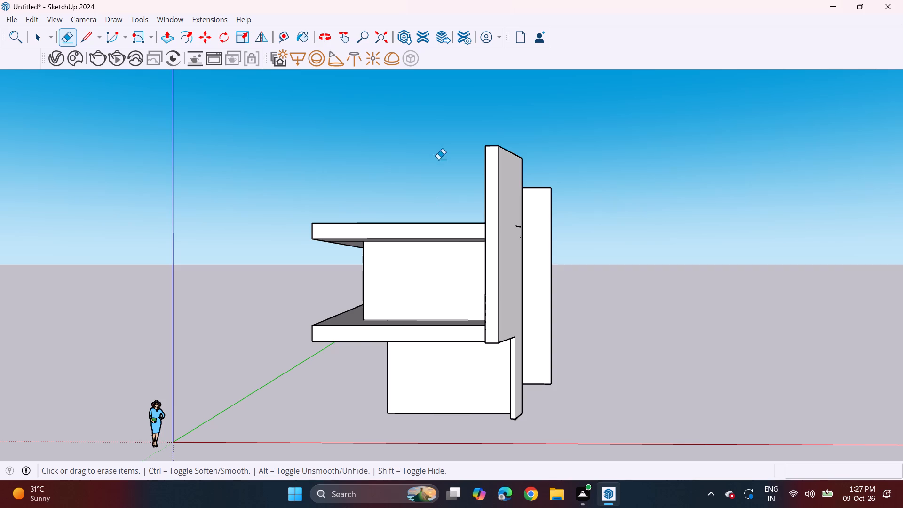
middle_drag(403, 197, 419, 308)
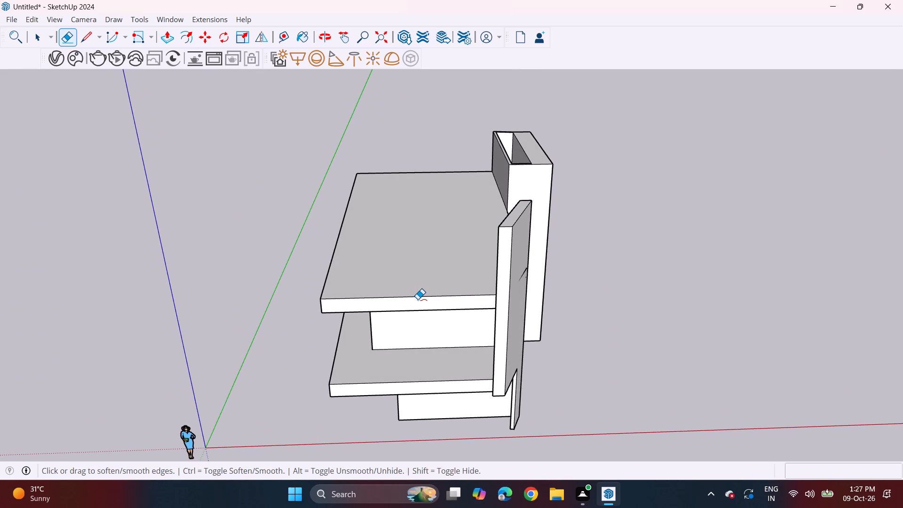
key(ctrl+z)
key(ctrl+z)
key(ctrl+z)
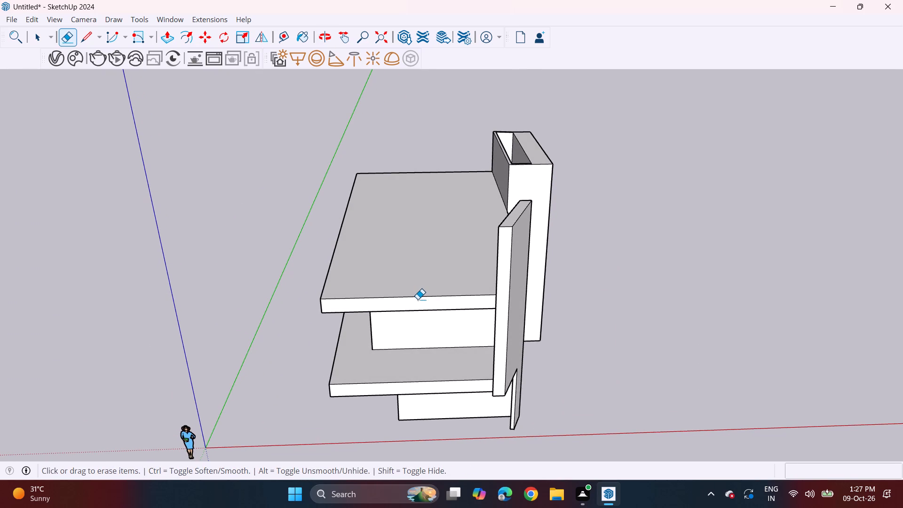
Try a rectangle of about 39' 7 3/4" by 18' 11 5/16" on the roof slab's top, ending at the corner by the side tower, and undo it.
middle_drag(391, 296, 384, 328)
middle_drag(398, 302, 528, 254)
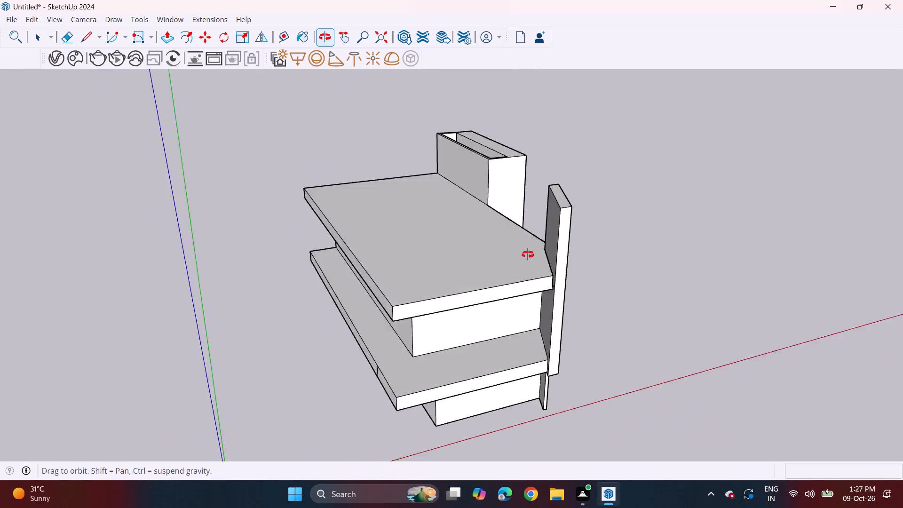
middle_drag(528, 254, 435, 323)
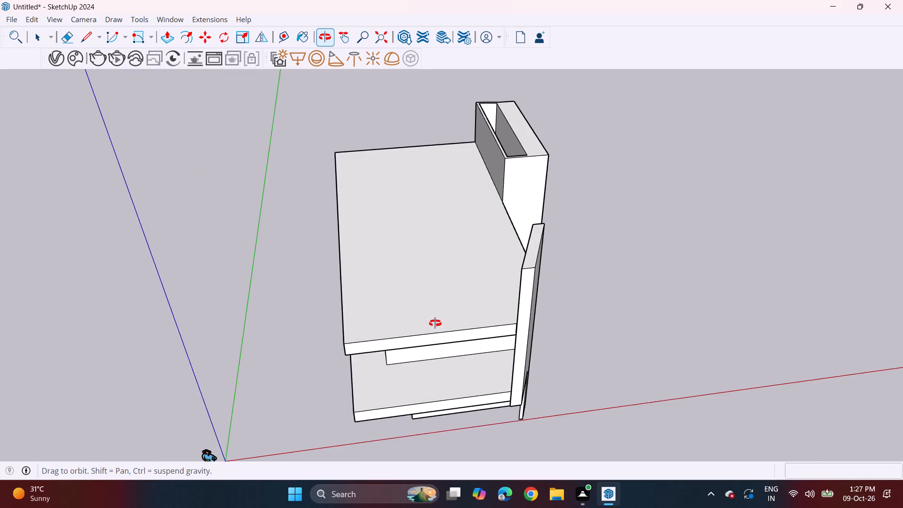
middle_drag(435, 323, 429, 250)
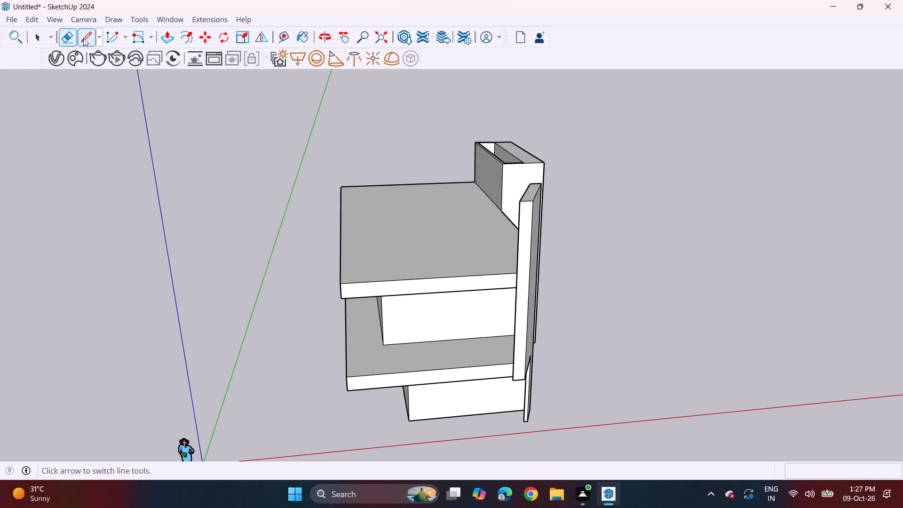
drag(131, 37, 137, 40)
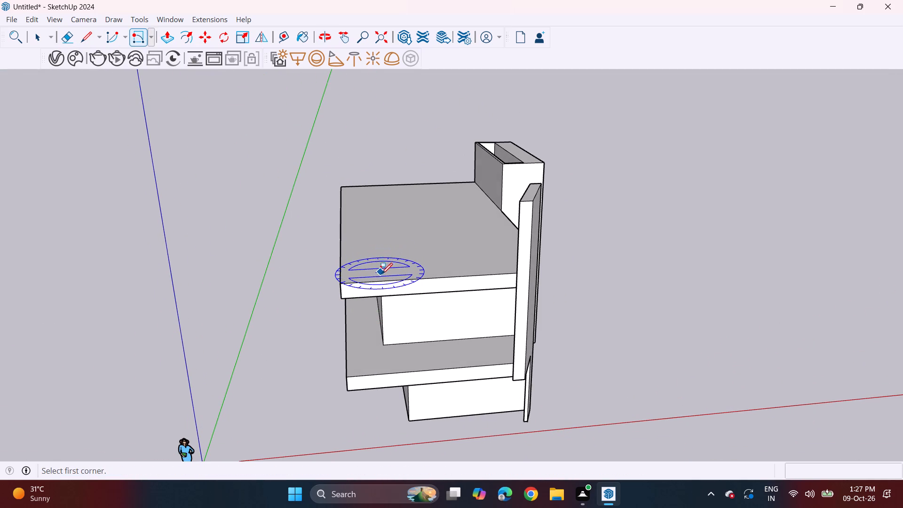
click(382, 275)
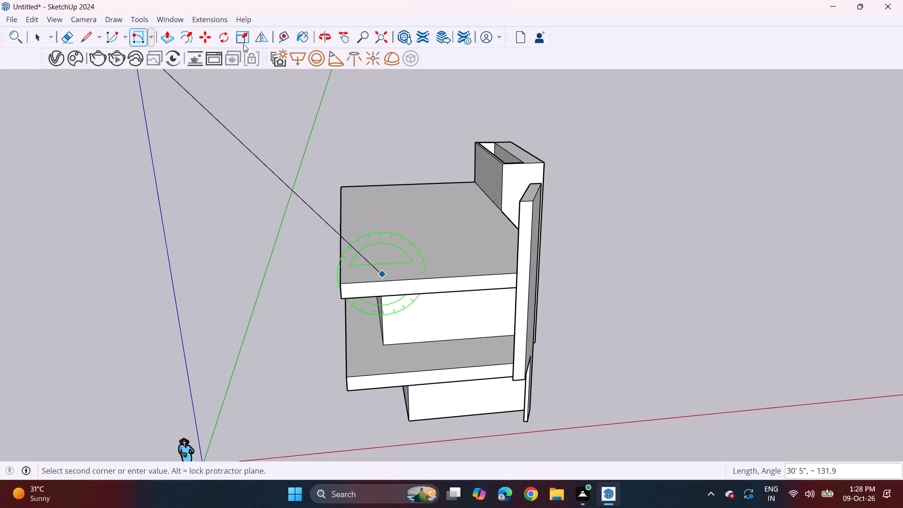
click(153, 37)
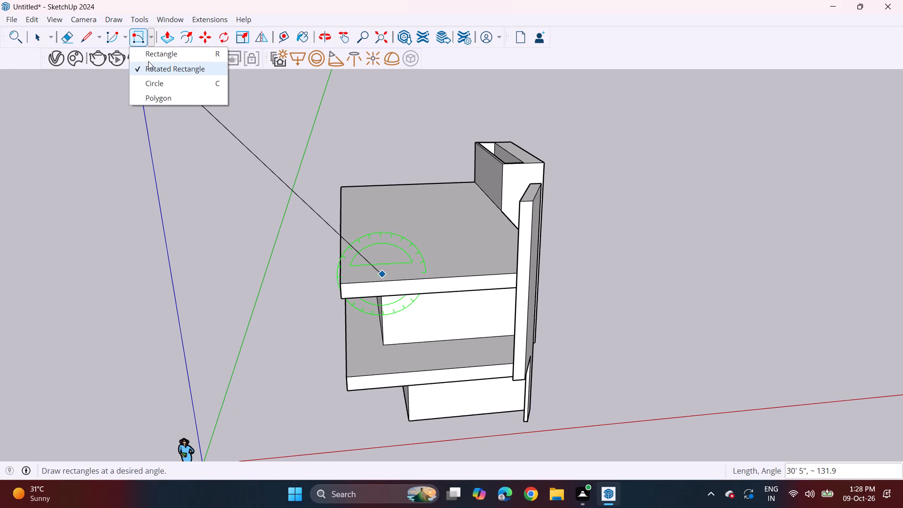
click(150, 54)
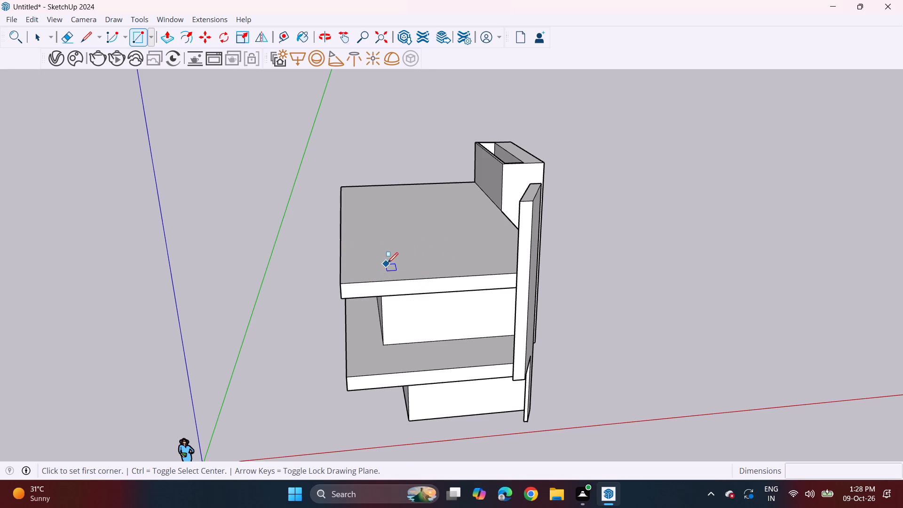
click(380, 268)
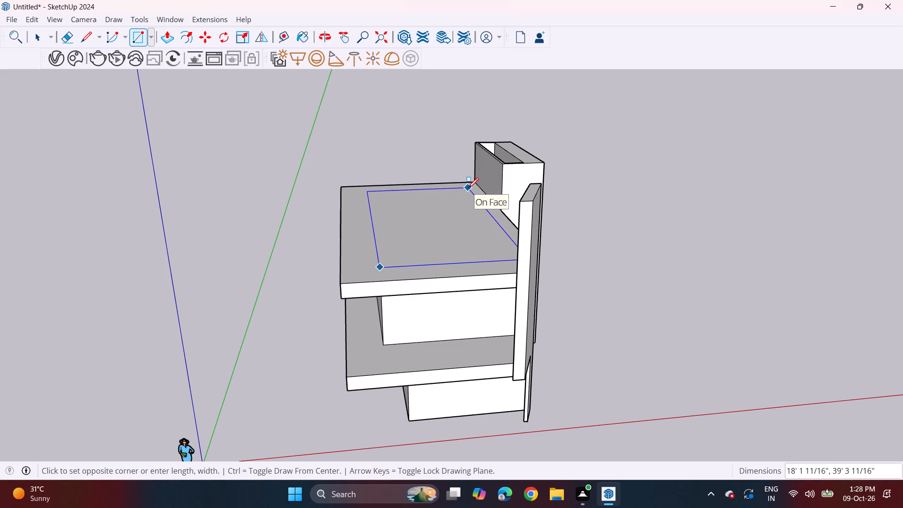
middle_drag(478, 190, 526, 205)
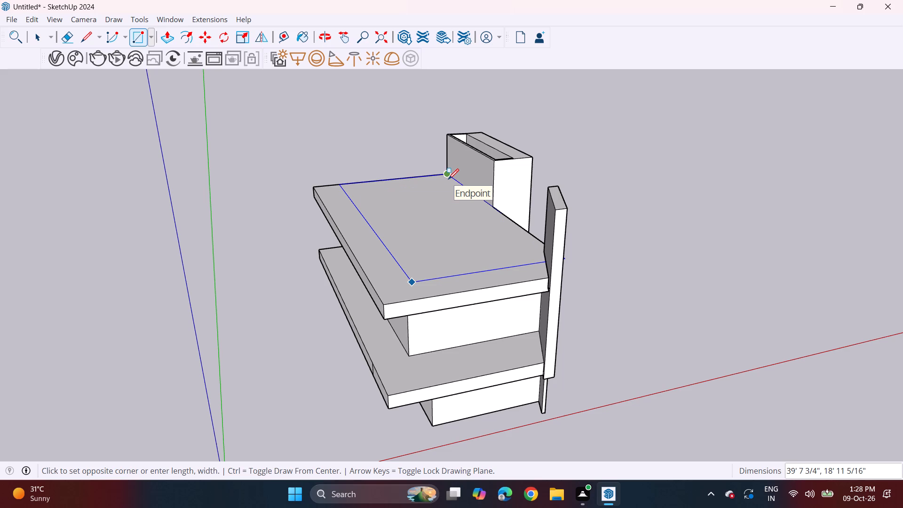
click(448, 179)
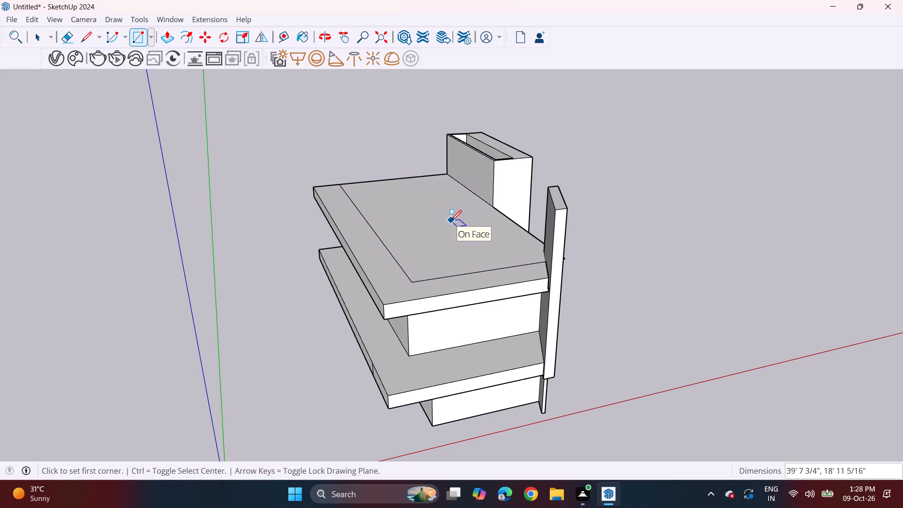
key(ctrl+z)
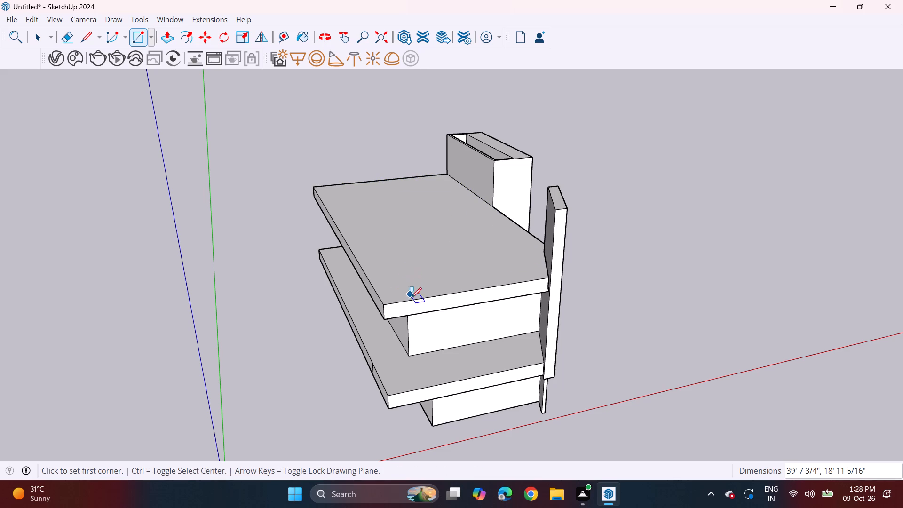
Draw an inset rectangle of about 37' 10 9/16" by 16' 5 1/16" on the roof slab's top face.
middle_drag(405, 299, 320, 218)
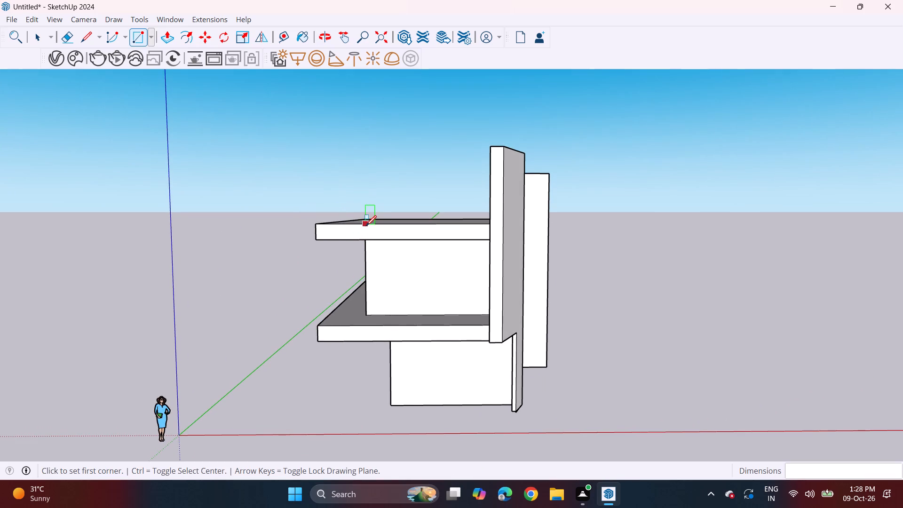
middle_drag(367, 226, 382, 218)
middle_drag(371, 217, 369, 265)
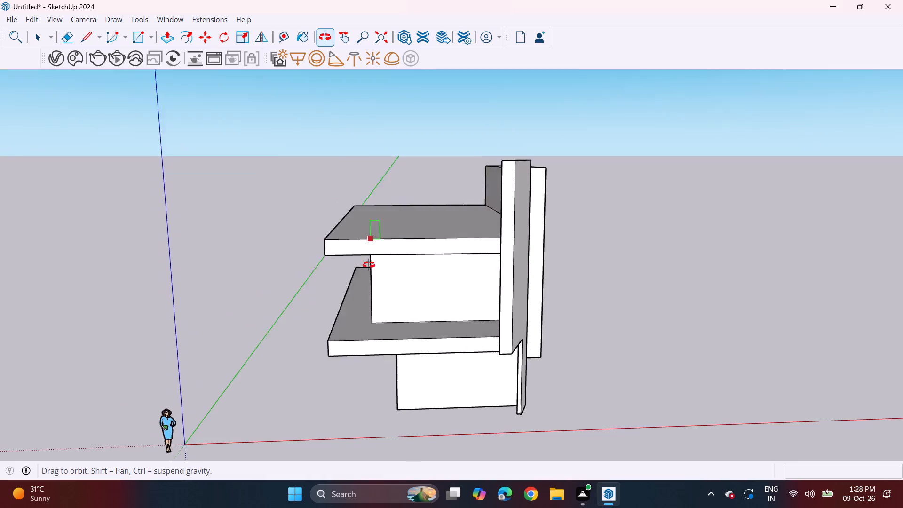
middle_drag(369, 265, 368, 349)
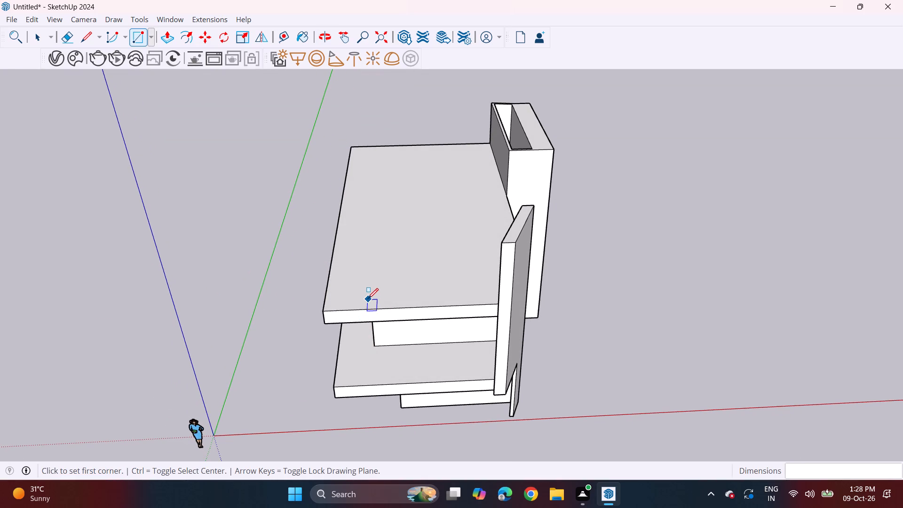
click(369, 296)
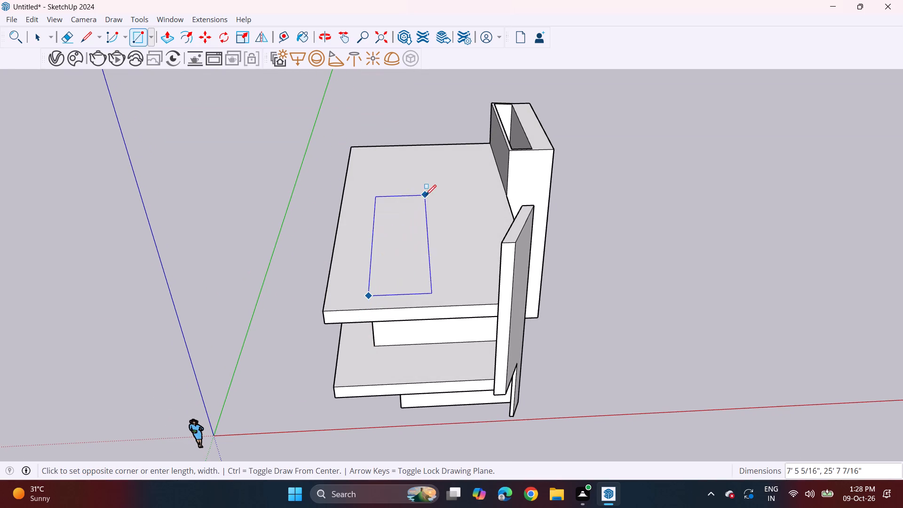
middle_drag(450, 173, 483, 210)
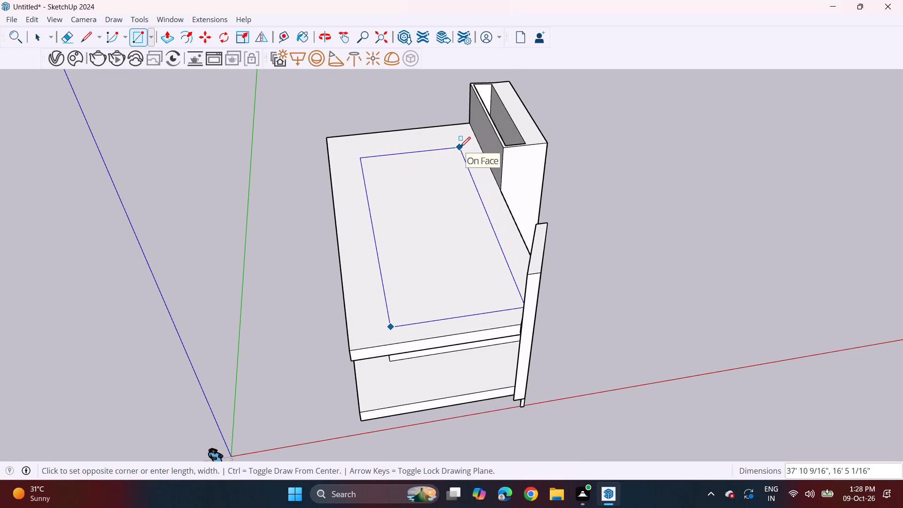
click(460, 147)
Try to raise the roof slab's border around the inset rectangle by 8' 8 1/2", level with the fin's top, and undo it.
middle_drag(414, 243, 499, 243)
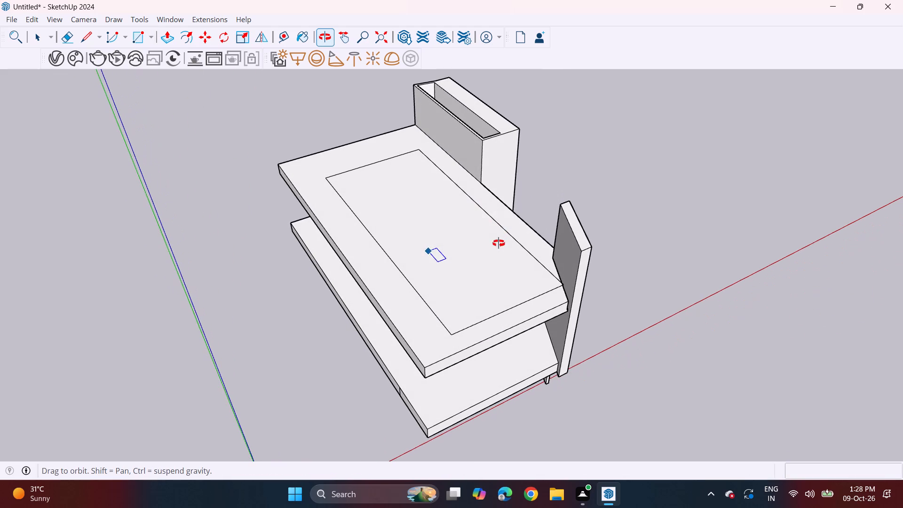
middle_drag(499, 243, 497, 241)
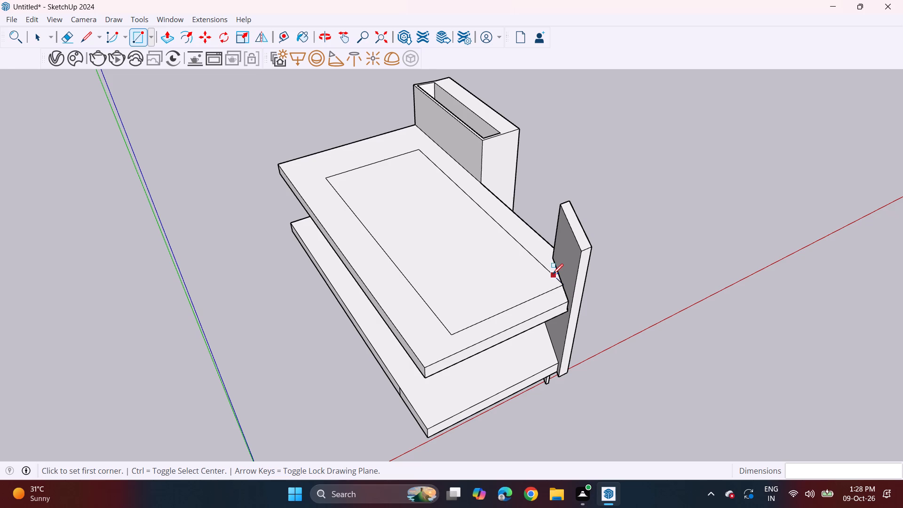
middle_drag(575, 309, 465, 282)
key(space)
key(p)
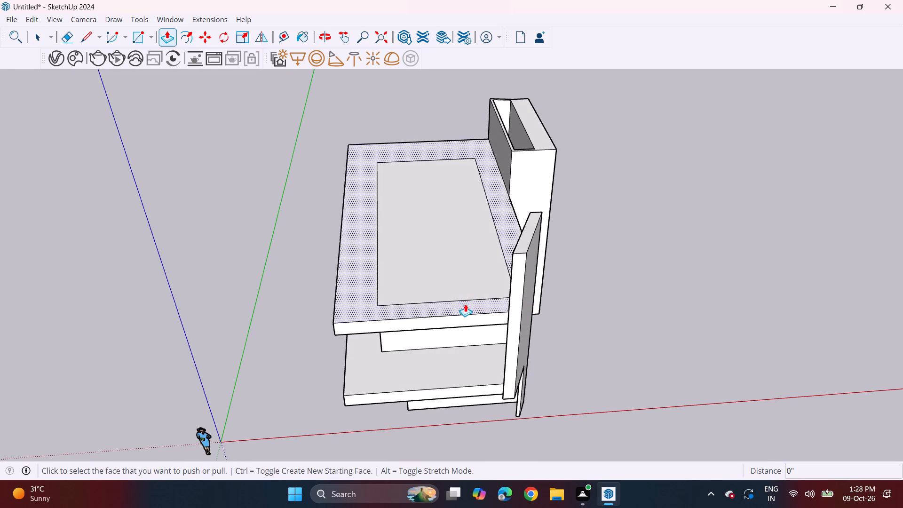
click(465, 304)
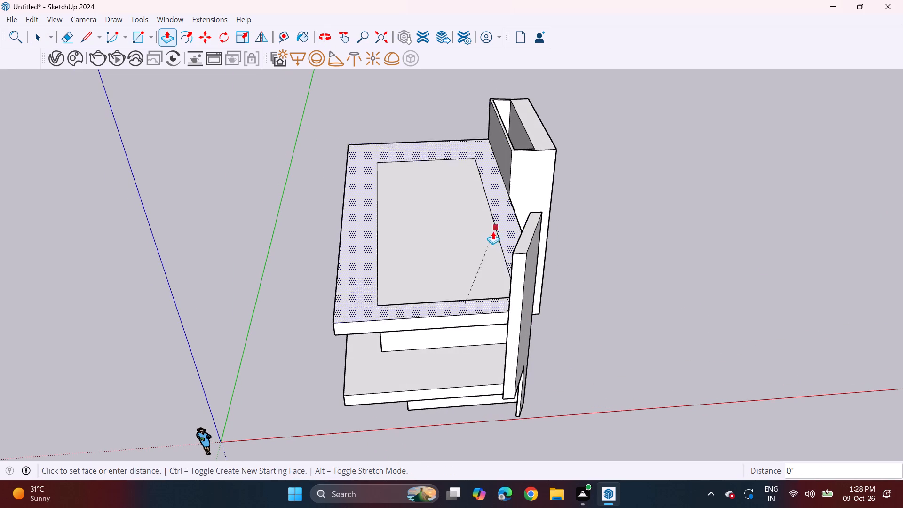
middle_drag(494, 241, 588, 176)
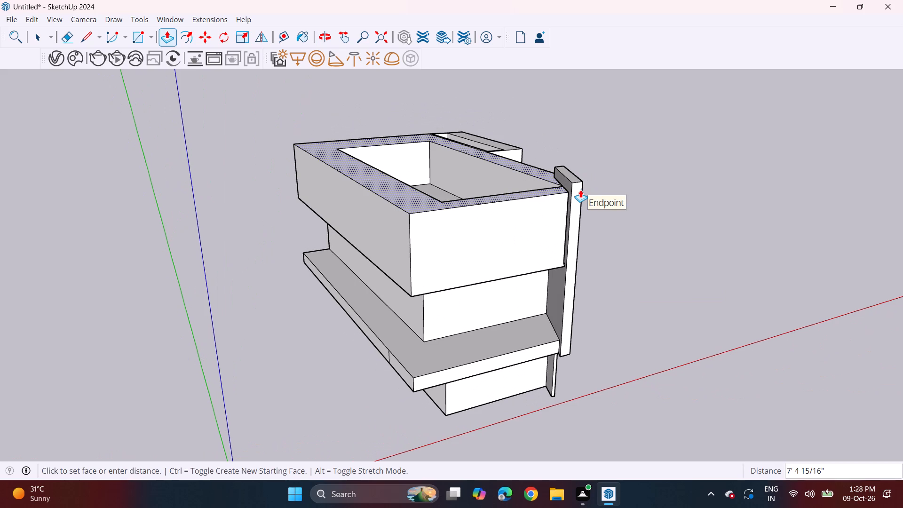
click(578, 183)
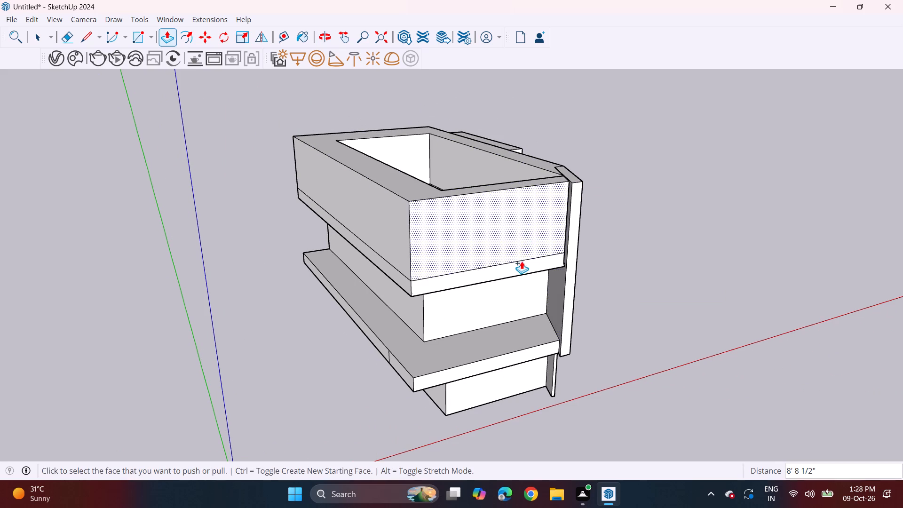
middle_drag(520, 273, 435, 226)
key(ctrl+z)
Draw a line of about 48' 7/8" along the slab's top, just outside the inset rectangle's long side on the overhang side.
middle_drag(401, 233, 396, 329)
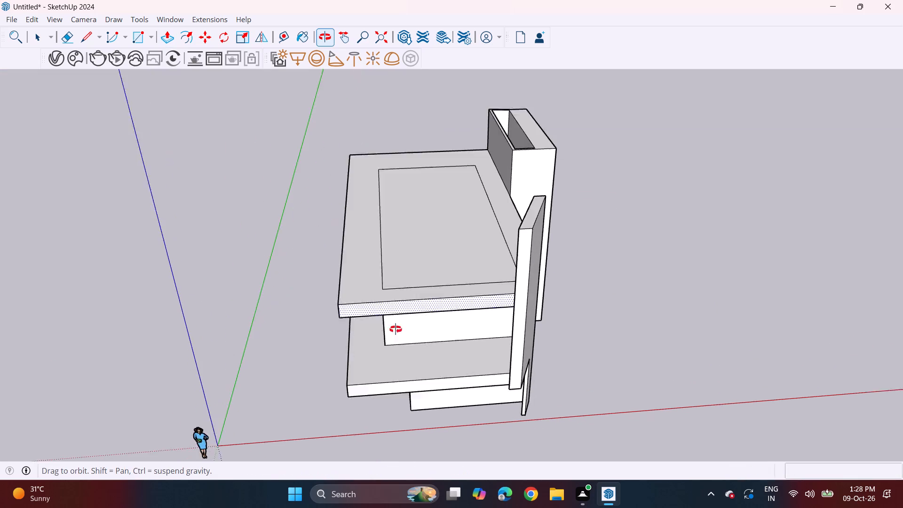
middle_drag(396, 329, 396, 357)
drag(86, 37, 93, 40)
middle_drag(338, 295, 369, 179)
middle_drag(400, 231, 365, 181)
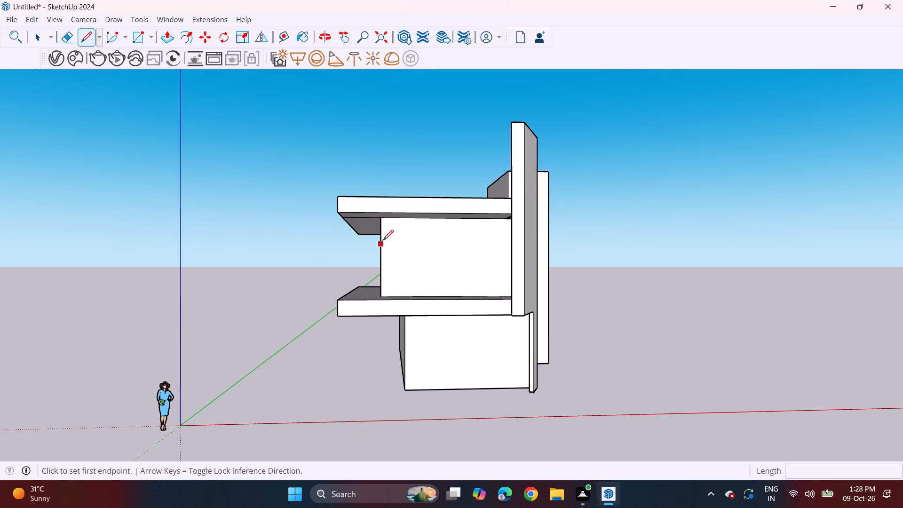
middle_drag(381, 192, 383, 275)
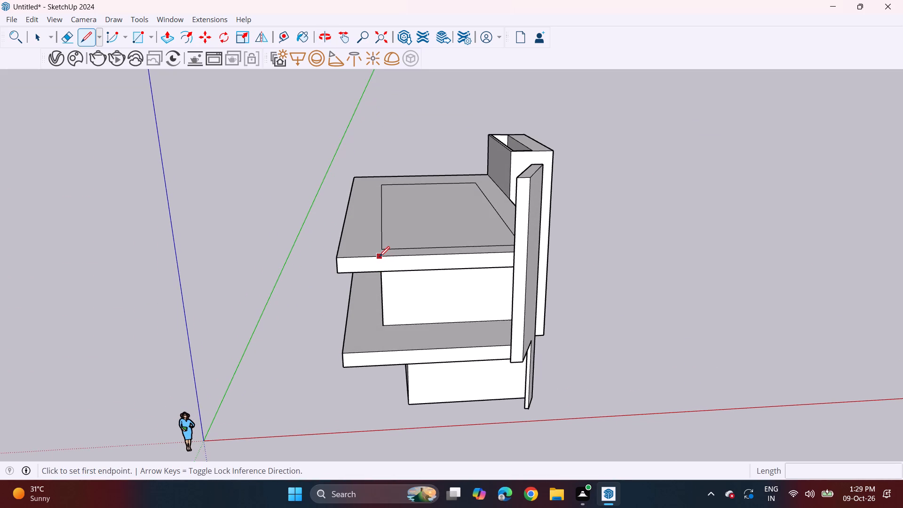
click(379, 257)
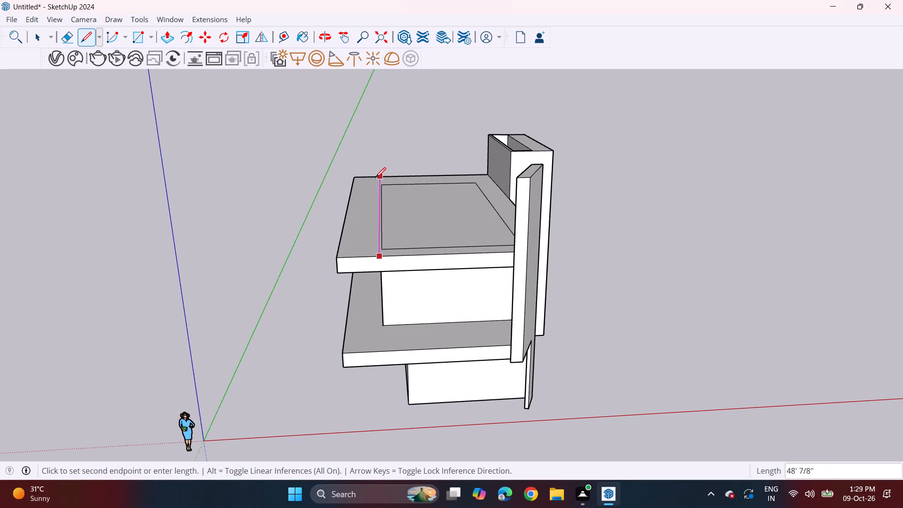
click(375, 178)
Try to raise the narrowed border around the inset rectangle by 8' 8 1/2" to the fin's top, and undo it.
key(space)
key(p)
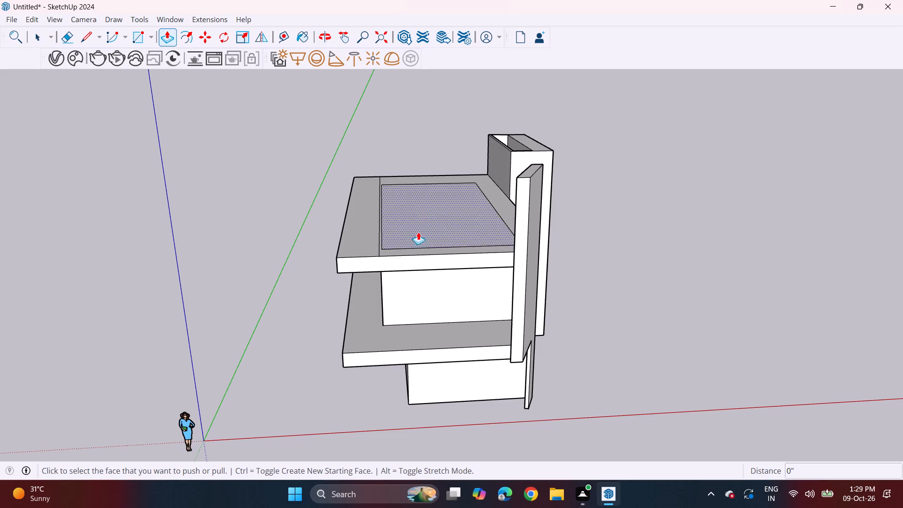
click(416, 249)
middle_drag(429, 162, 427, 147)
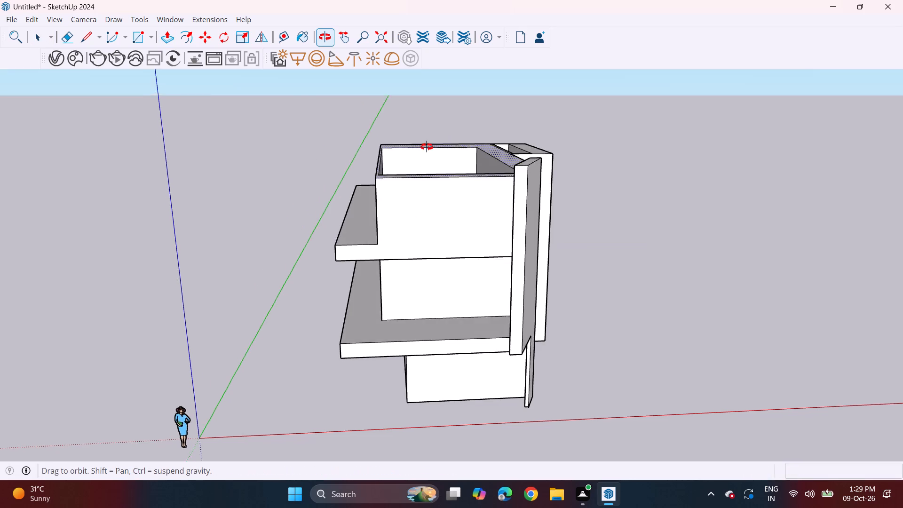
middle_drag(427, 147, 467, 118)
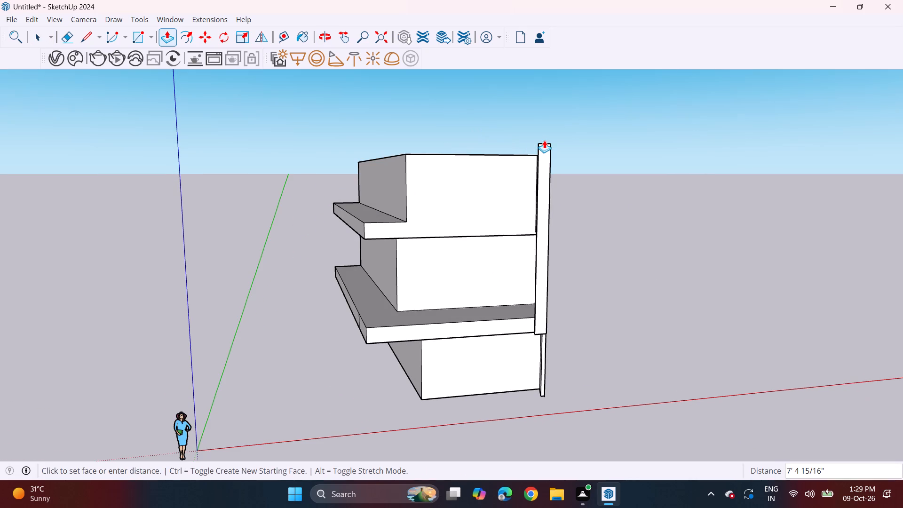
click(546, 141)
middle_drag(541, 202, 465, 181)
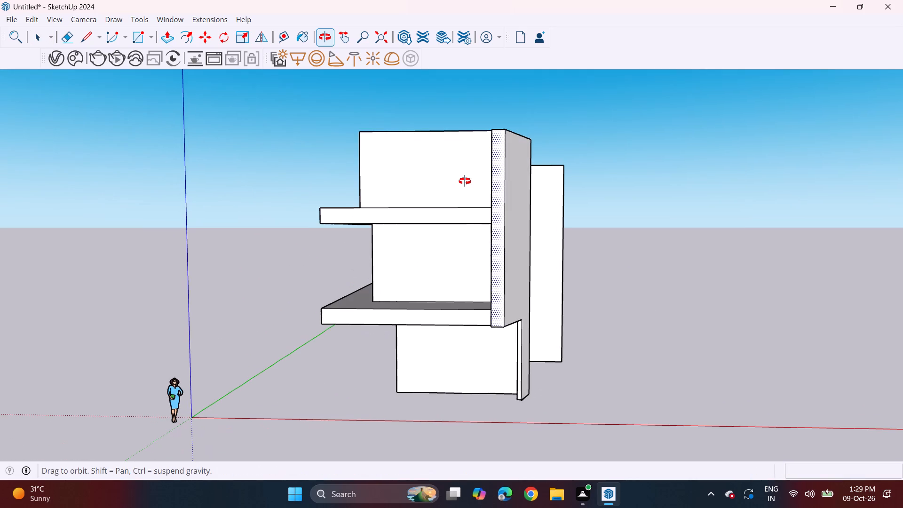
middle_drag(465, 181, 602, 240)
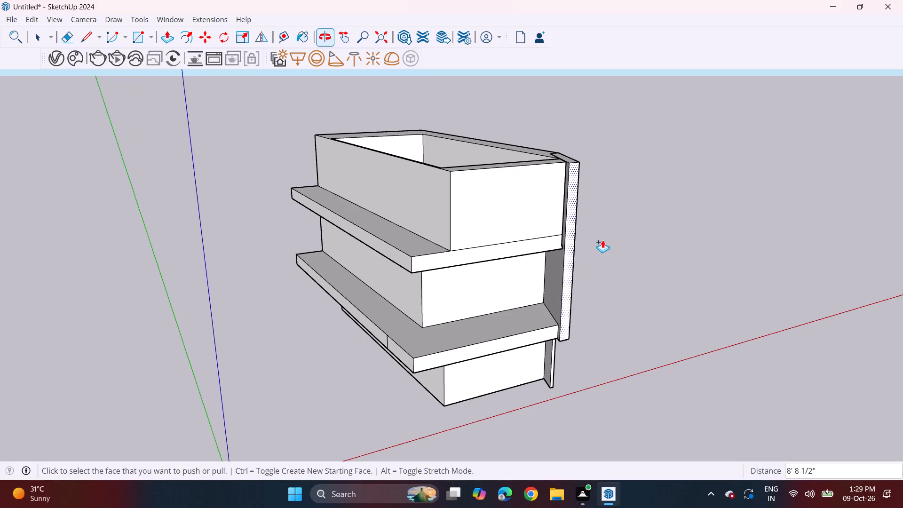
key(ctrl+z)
Draw a crossline of about 16' 8 5/8" over the inset rectangle near the fin, in line with the upper-storey wall's end.
middle_drag(432, 269, 586, 232)
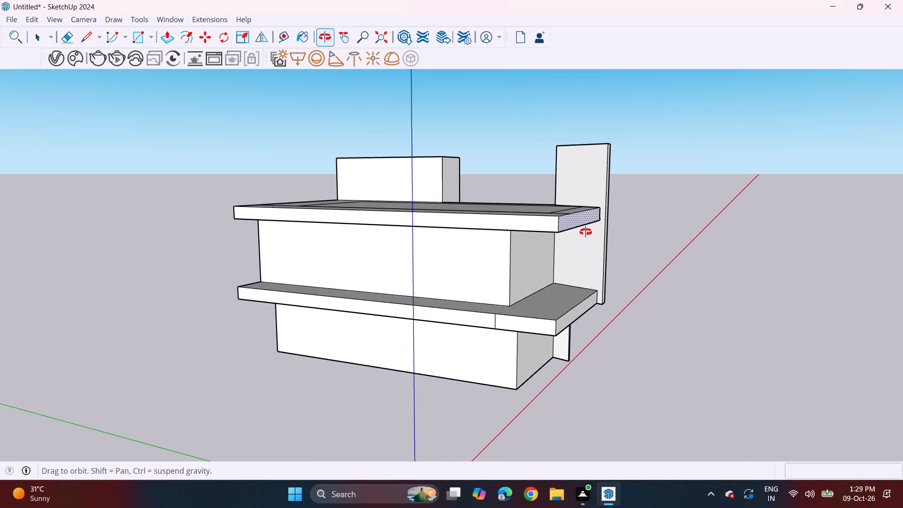
middle_drag(586, 232, 651, 246)
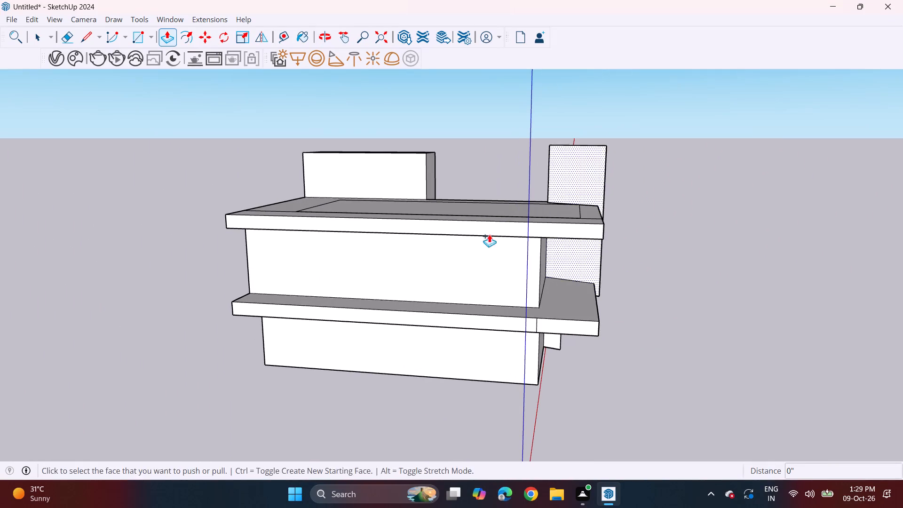
click(81, 45)
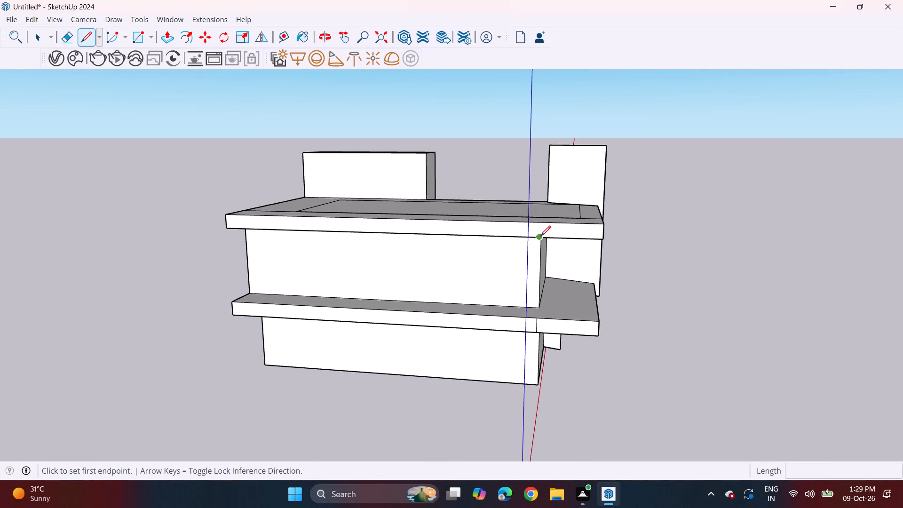
middle_drag(540, 224, 540, 281)
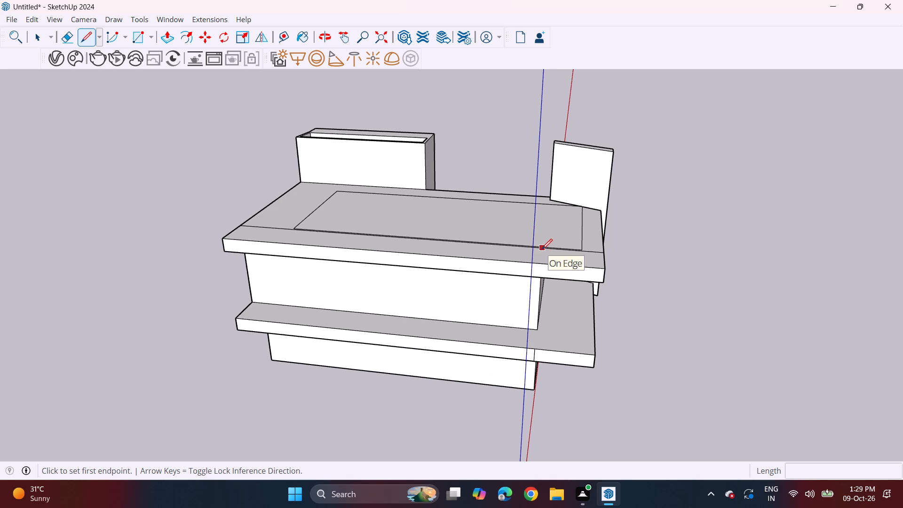
click(542, 246)
click(554, 207)
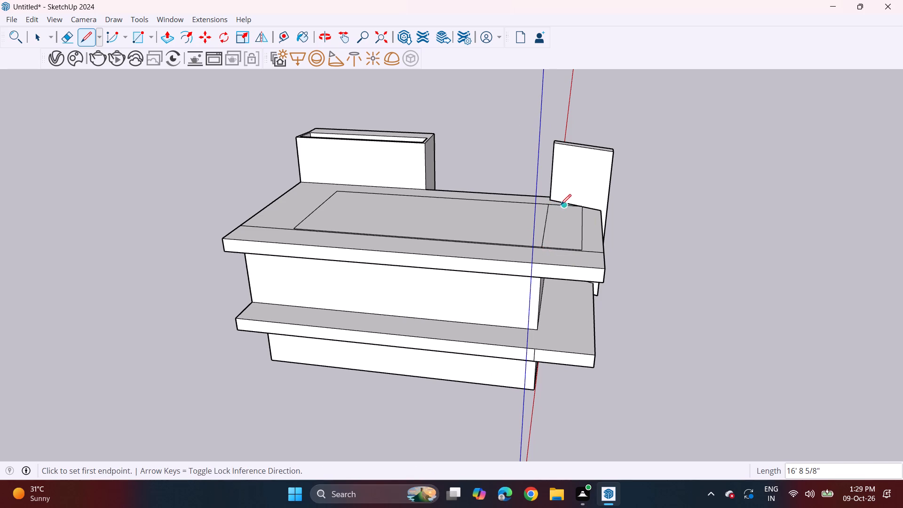
Mark a 6" offset inward from the crossline and draw a parallel line of about 16' 5 1/16" across the inset rectangle.
middle_drag(561, 222, 471, 351)
scroll(385, 207, up, 1)
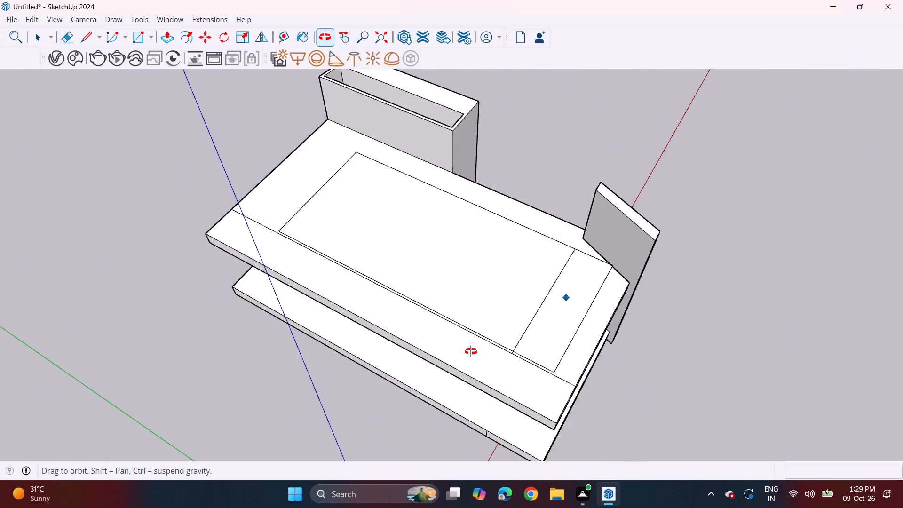
middle_drag(471, 351, 446, 300)
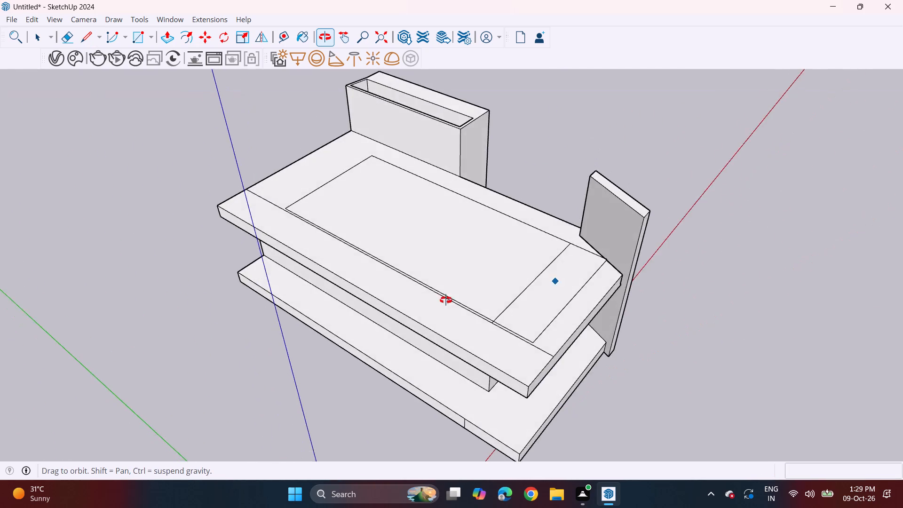
middle_drag(446, 300, 468, 323)
scroll(505, 338, up, 3)
click(497, 332)
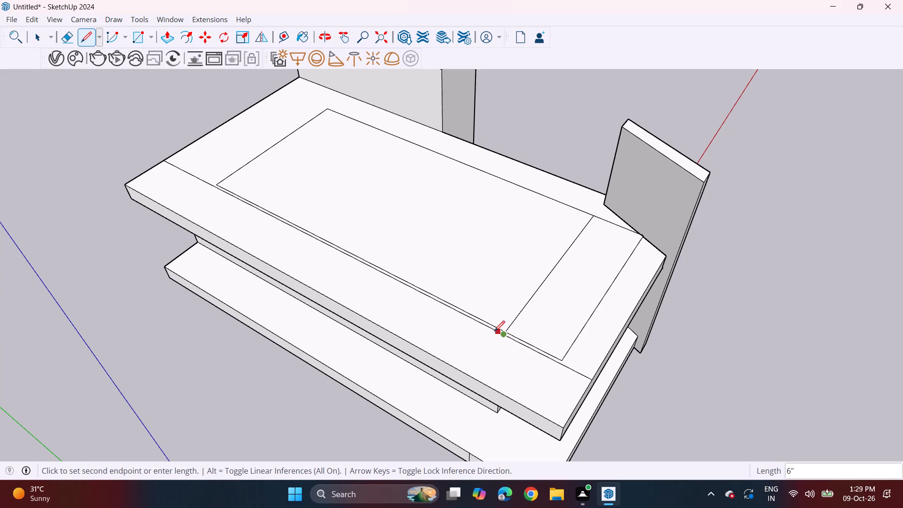
click(494, 331)
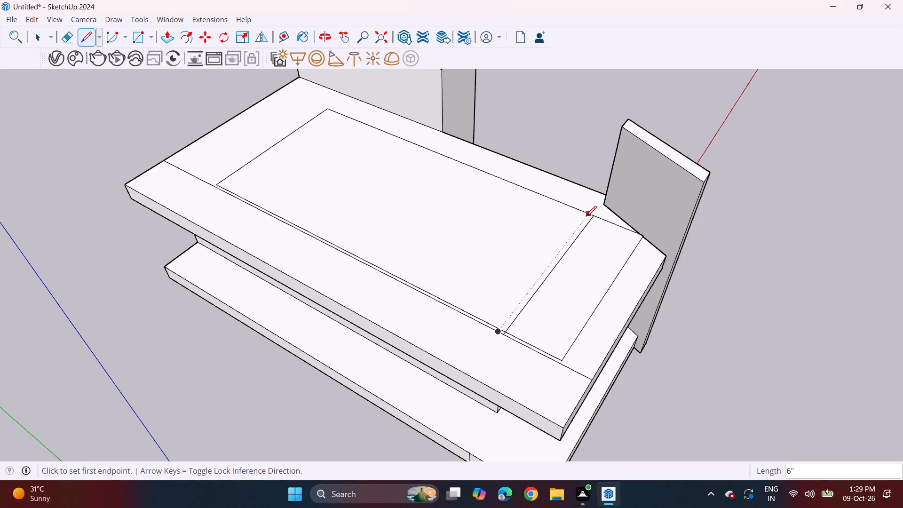
click(586, 216)
click(504, 325)
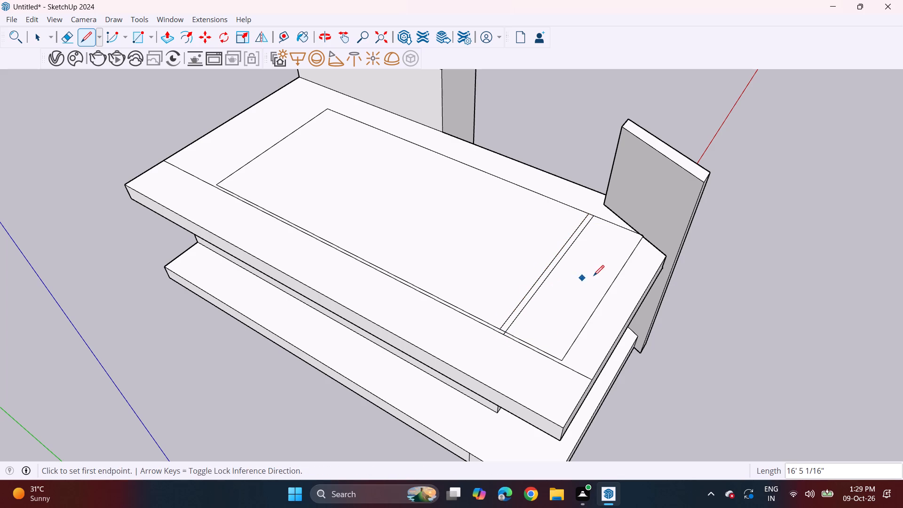
Erase the inset rectangle's leftover end and the long line's leftover stretch beyond the crosslines, on the fin side.
middle_drag(586, 277, 445, 298)
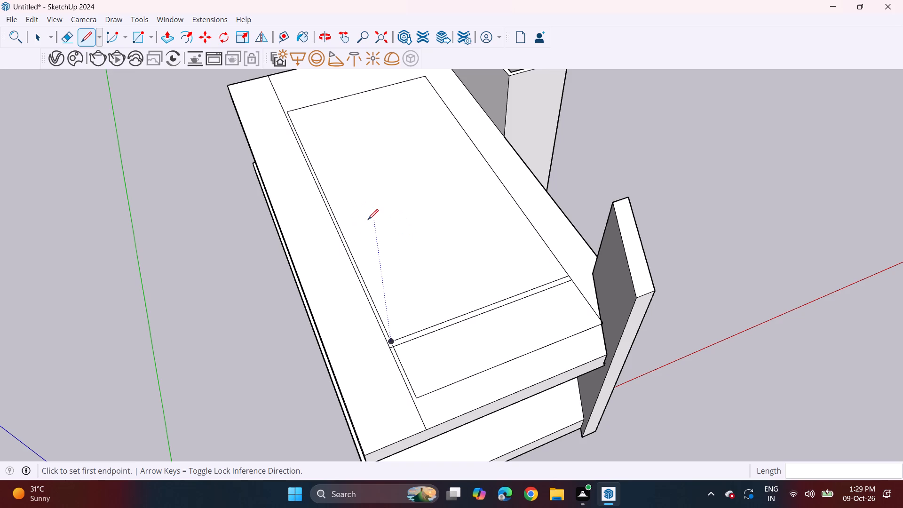
middle_drag(518, 233, 420, 200)
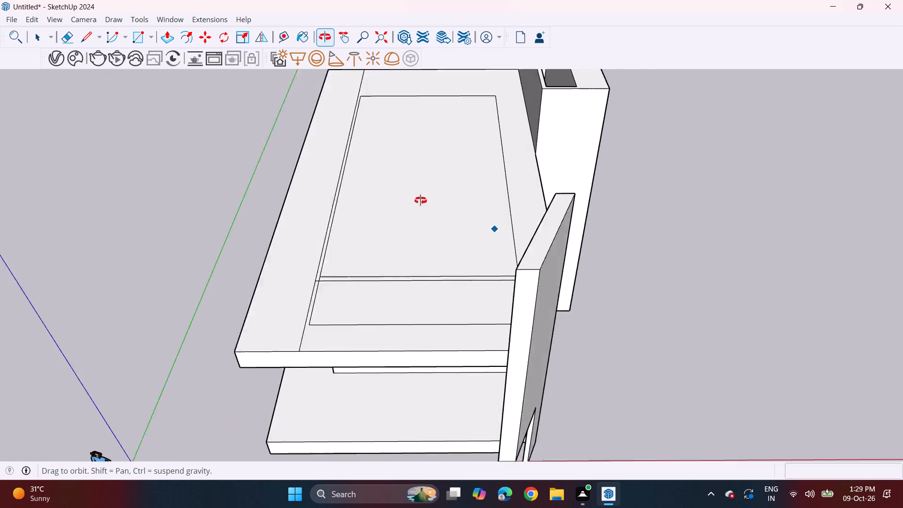
middle_drag(420, 200, 435, 232)
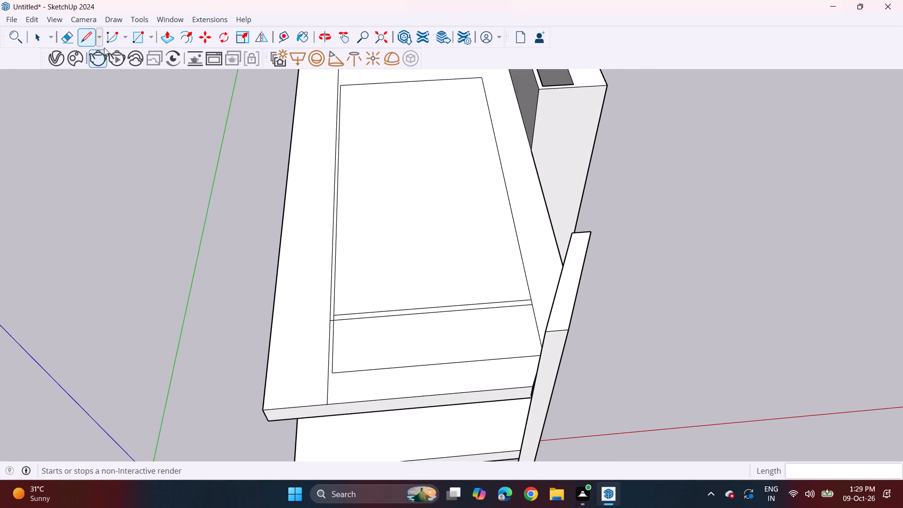
click(72, 33)
drag(322, 341, 364, 342)
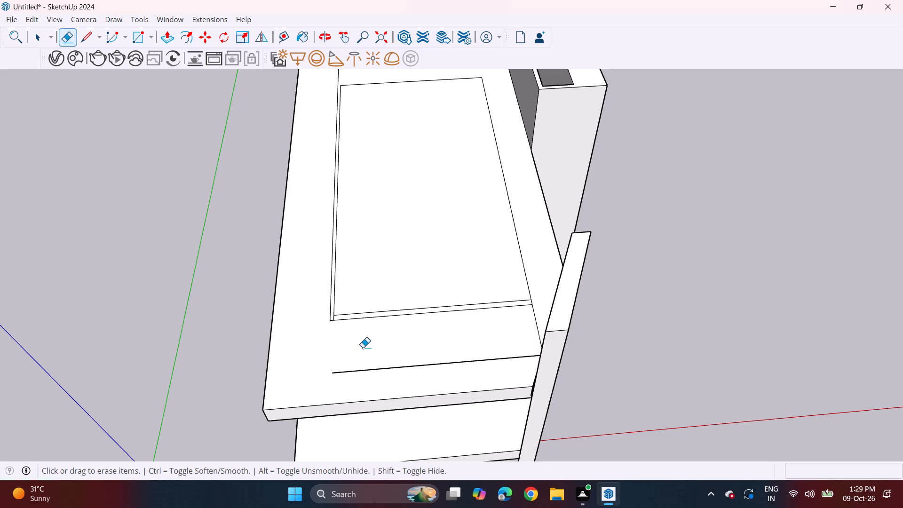
click(372, 371)
drag(539, 318, 533, 325)
Draw a line of about 2' 5/16" from the outer crossline's end to the slab's corner against the fin.
middle_drag(298, 337, 317, 253)
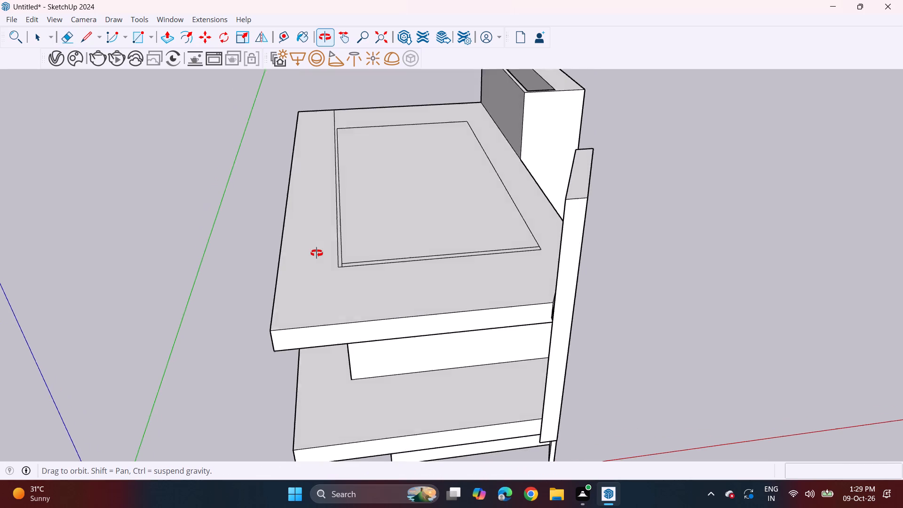
middle_drag(317, 253, 279, 286)
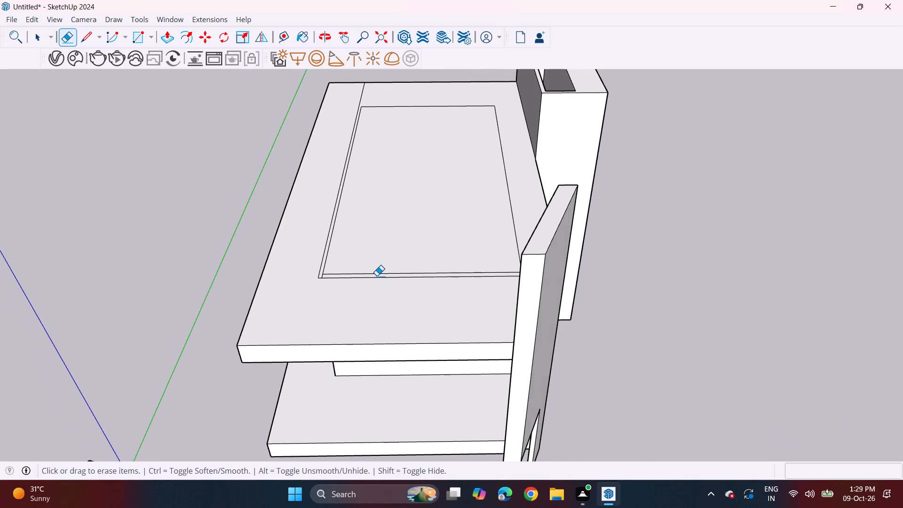
middle_drag(379, 289, 451, 333)
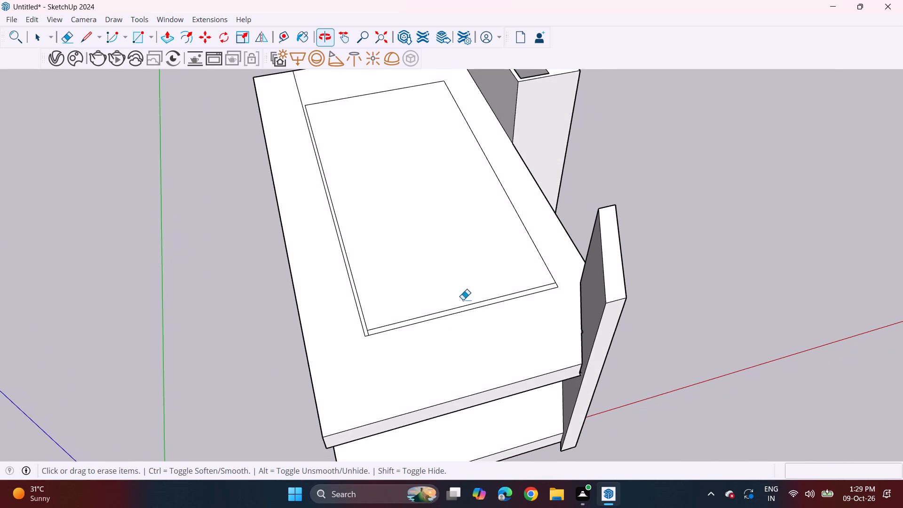
scroll(534, 268, up, 1)
click(87, 43)
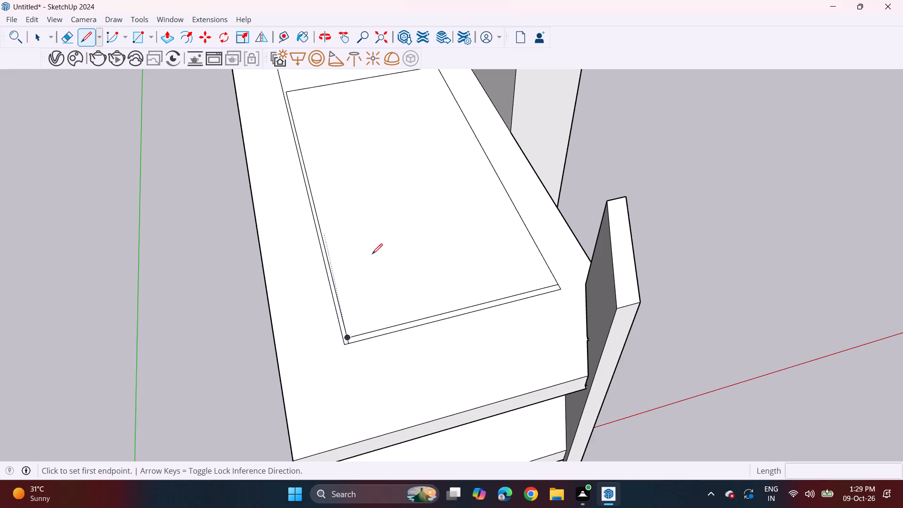
middle_drag(408, 299, 507, 341)
scroll(599, 286, up, 4)
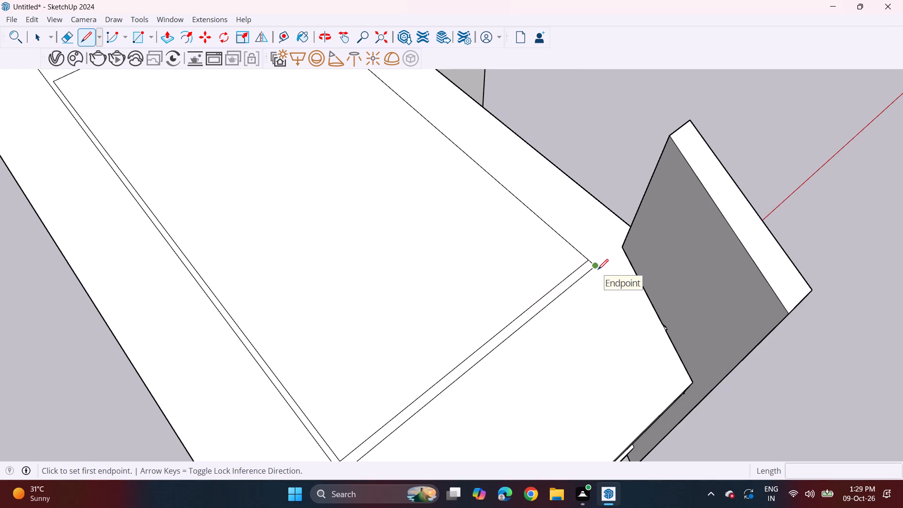
click(598, 270)
click(625, 247)
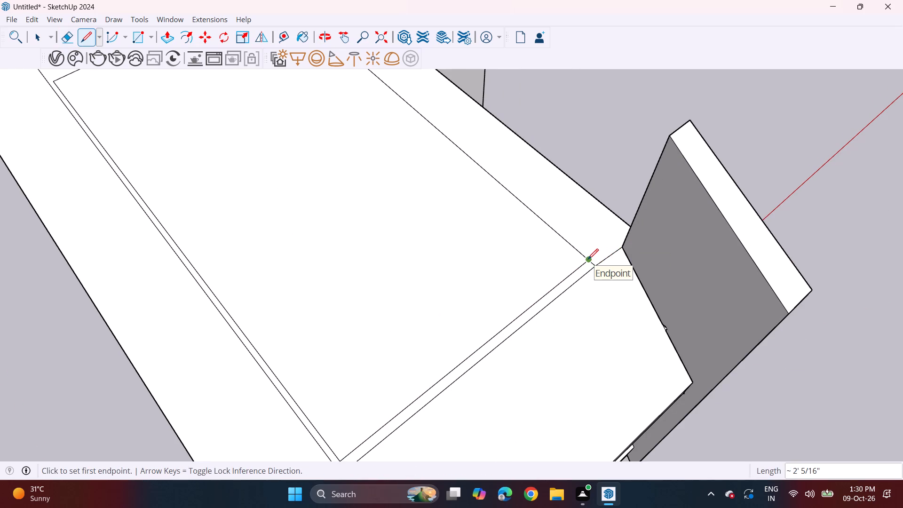
Draw a line of about 2' 1/4" from the inner crossline's end, continuing about 40' 7/16" along the slab's tower side to its far edge.
click(588, 259)
click(617, 236)
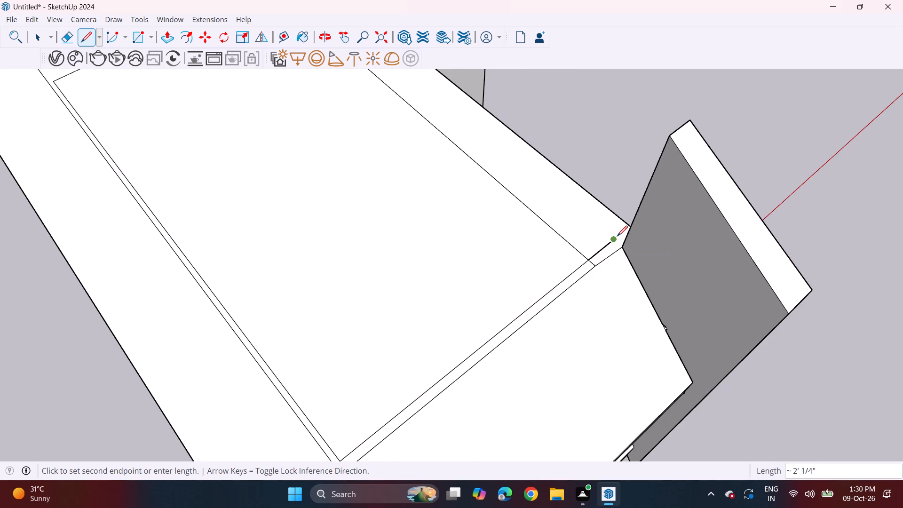
middle_drag(605, 242, 24, 205)
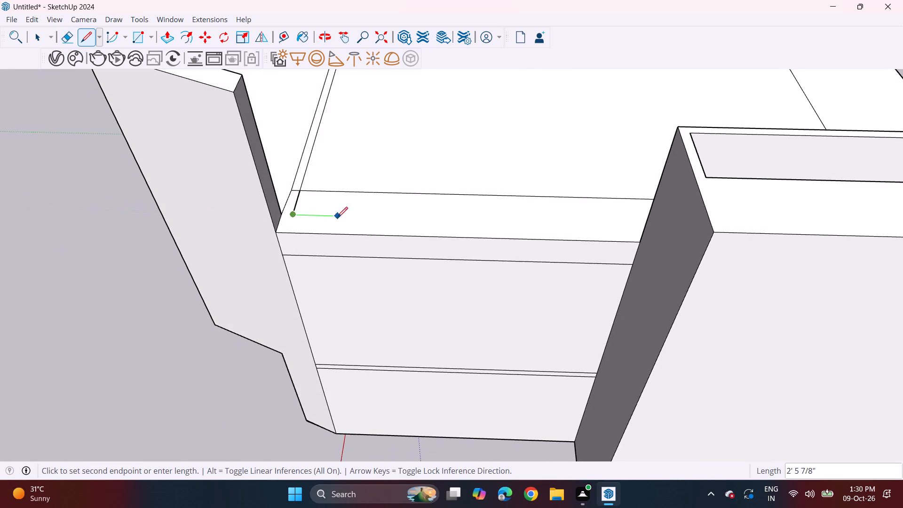
middle_drag(584, 194, 230, 106)
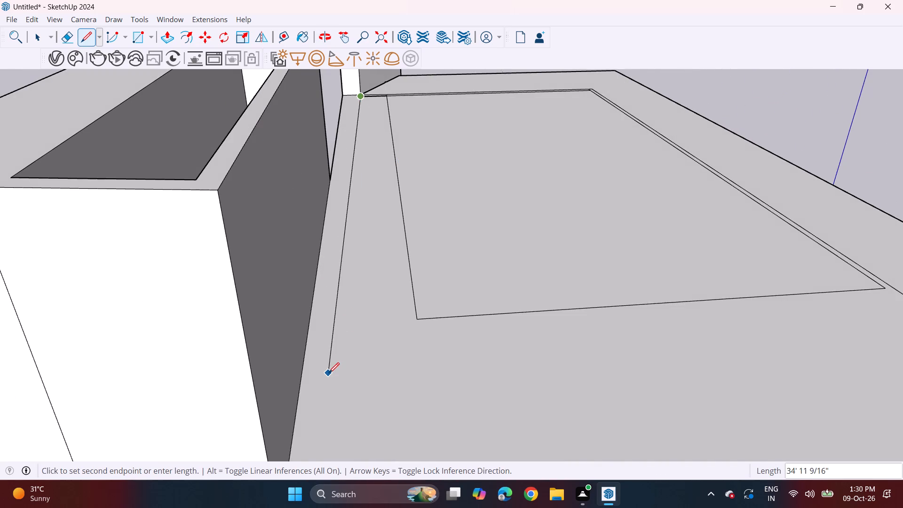
scroll(329, 371, down, 7)
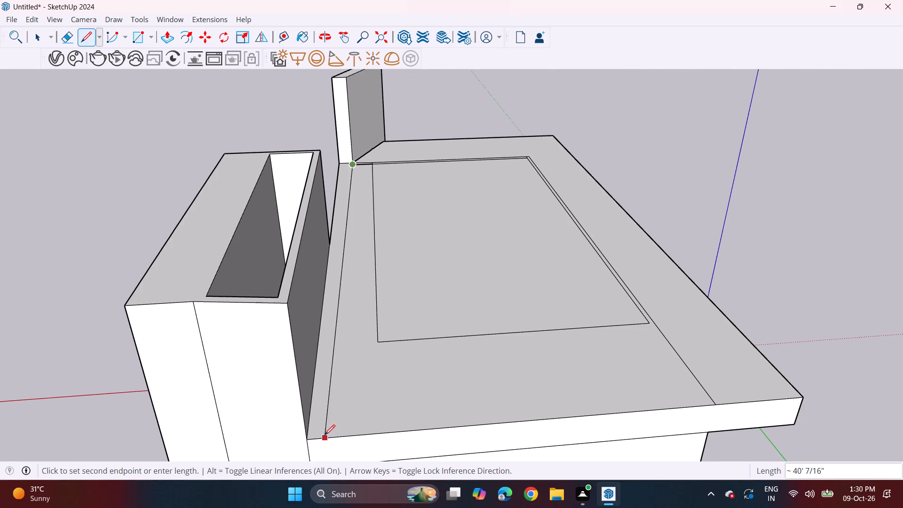
click(325, 435)
Draw a crossline of about 19' 3 11/16" near the slab's far edge, from the long tower-side line to the opposite long line.
click(329, 426)
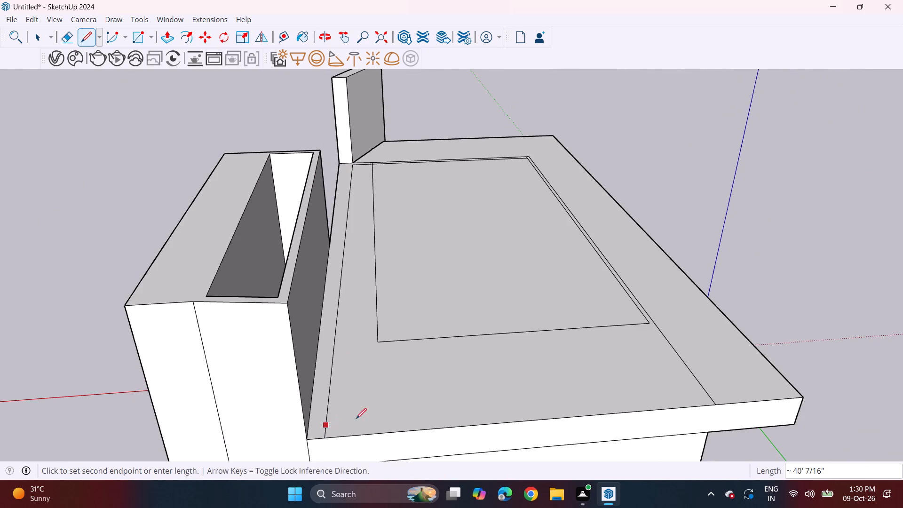
click(703, 393)
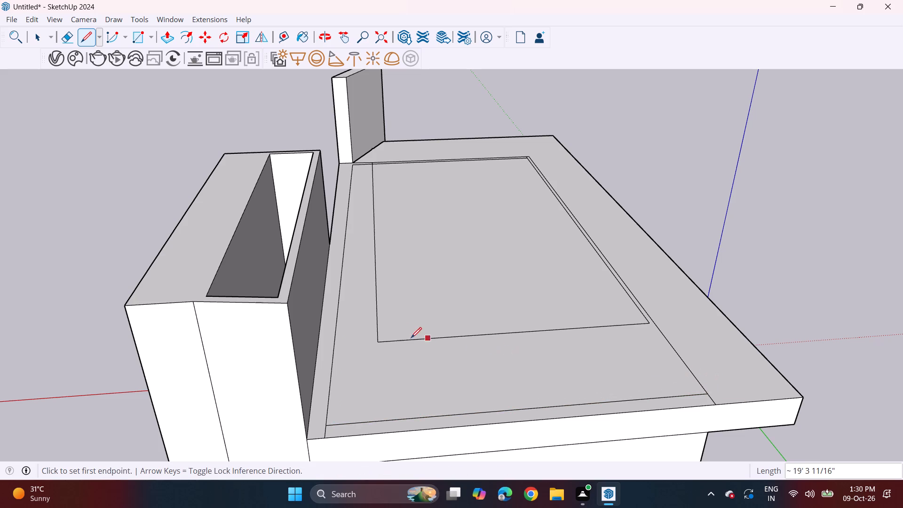
Erase the short leftover line stubs between the two parallel crosslines at both corners of the inset outline on the fin side.
middle_drag(405, 335, 811, 330)
middle_drag(367, 253, 672, 284)
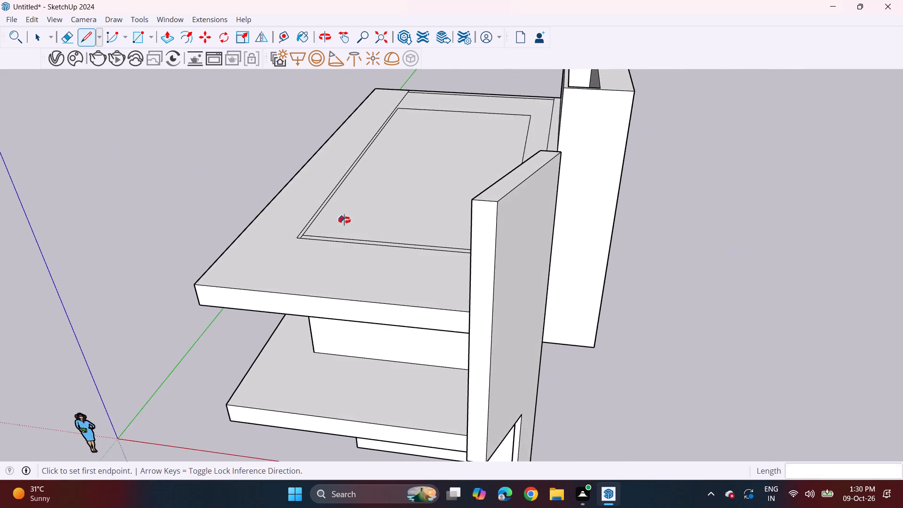
middle_drag(342, 219, 365, 235)
middle_drag(365, 211, 365, 189)
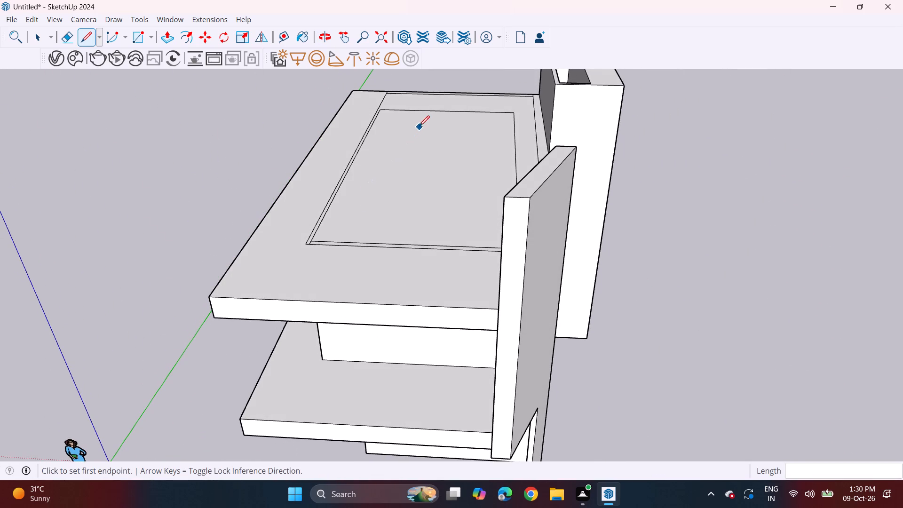
shift+middle_drag(424, 143, 416, 259)
middle_drag(408, 271, 421, 254)
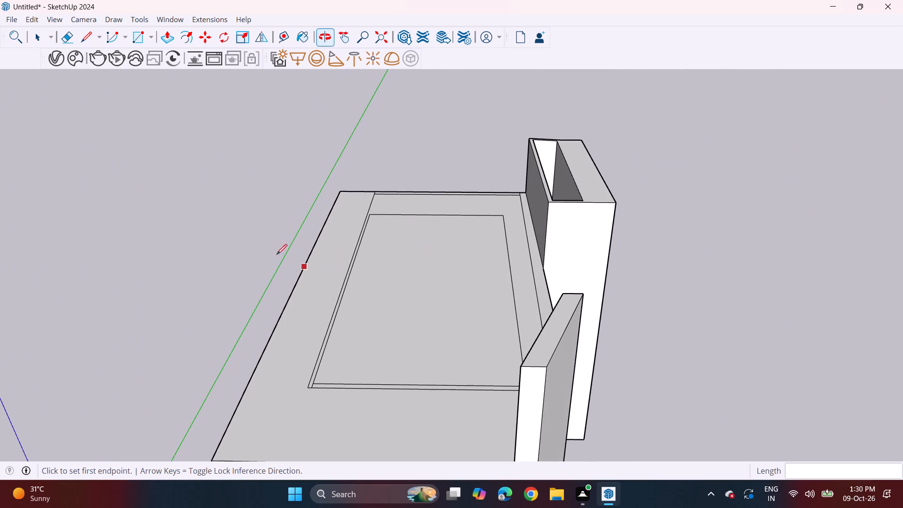
click(59, 46)
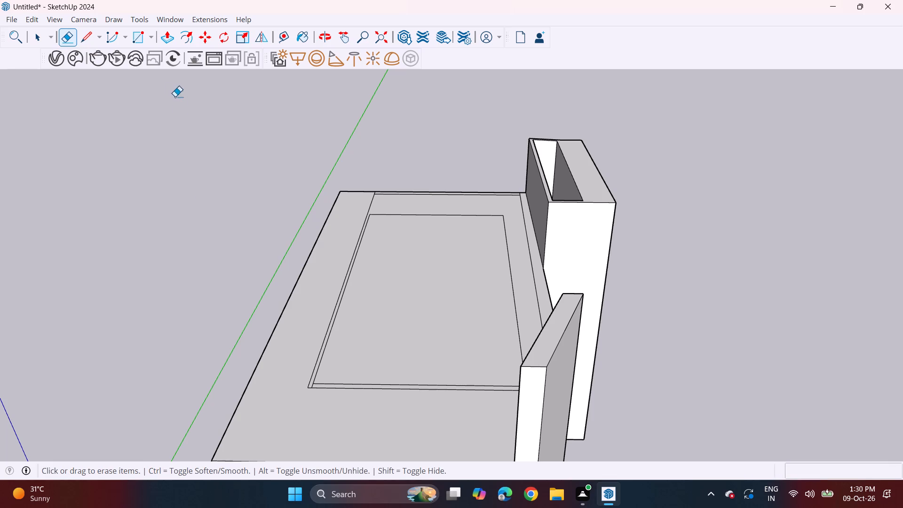
scroll(310, 375, up, 9)
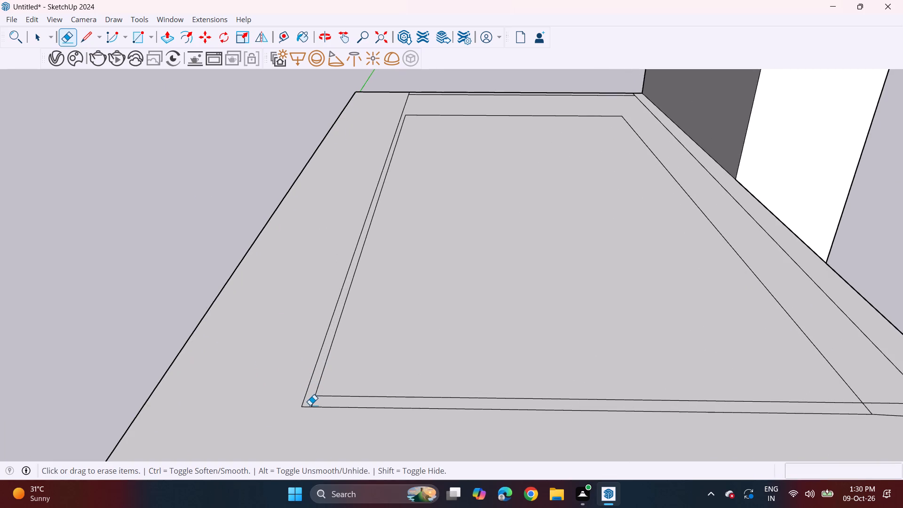
click(310, 405)
click(314, 400)
scroll(422, 92, up, 4)
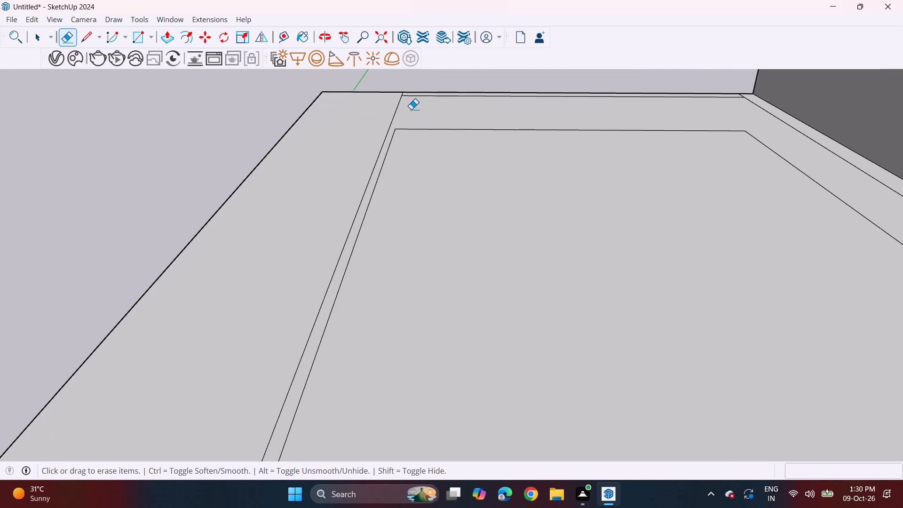
shift+middle_drag(420, 132, 340, 153)
scroll(335, 136, down, 5)
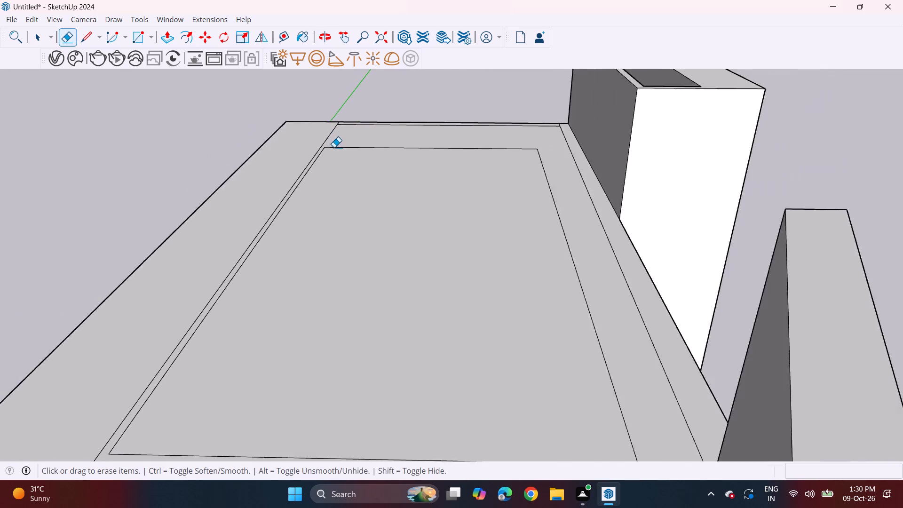
scroll(334, 147, down, 1)
shift+middle_drag(338, 235, 384, 194)
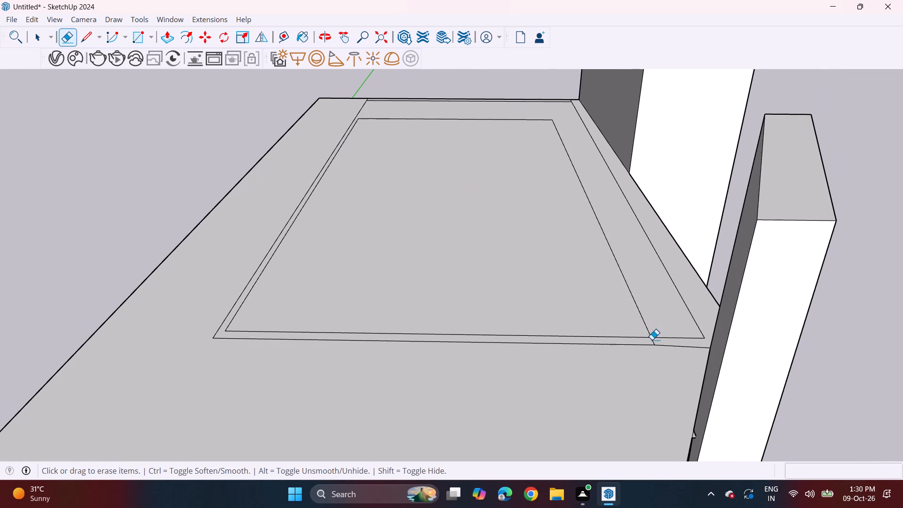
click(652, 340)
Push/Pull the border face around the inset rectangle on the roof slab upward by 8' 8 1/2".
middle_drag(671, 321, 672, 316)
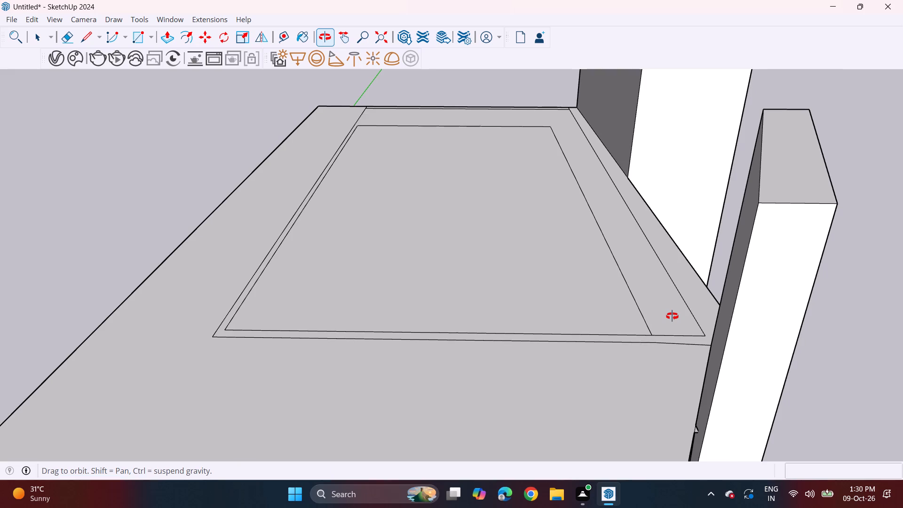
middle_drag(672, 316, 692, 271)
key(space)
key(p)
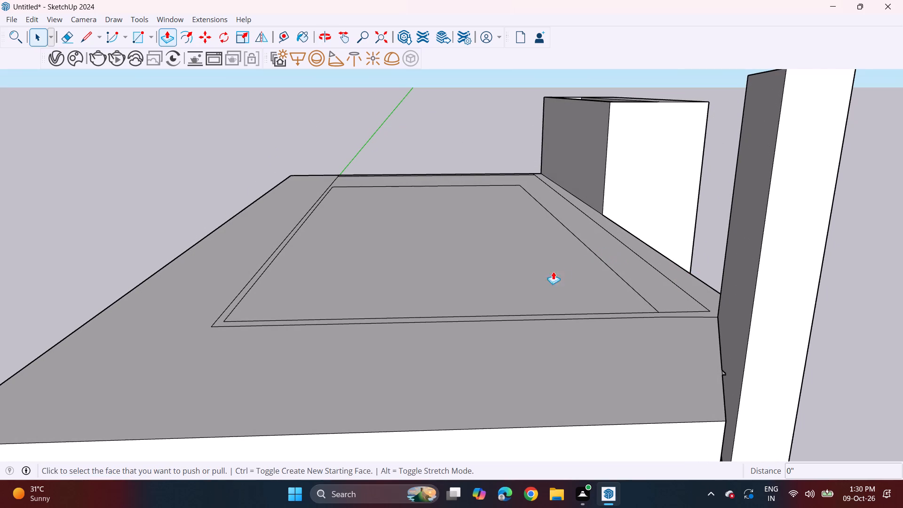
click(596, 317)
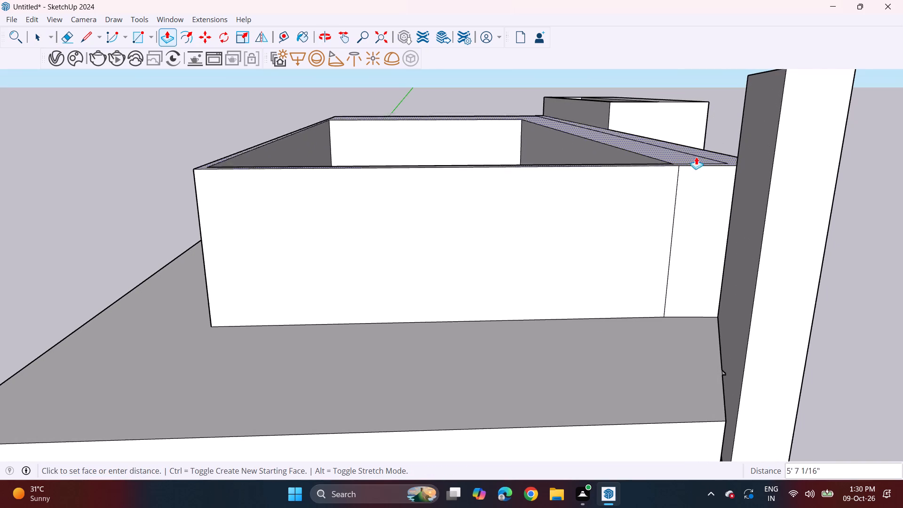
middle_drag(752, 89, 685, 104)
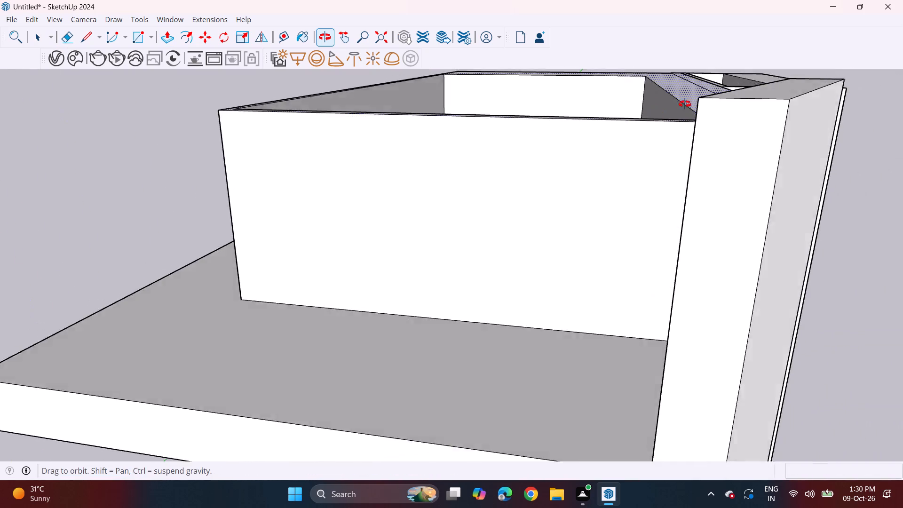
middle_drag(685, 104, 743, 82)
click(749, 77)
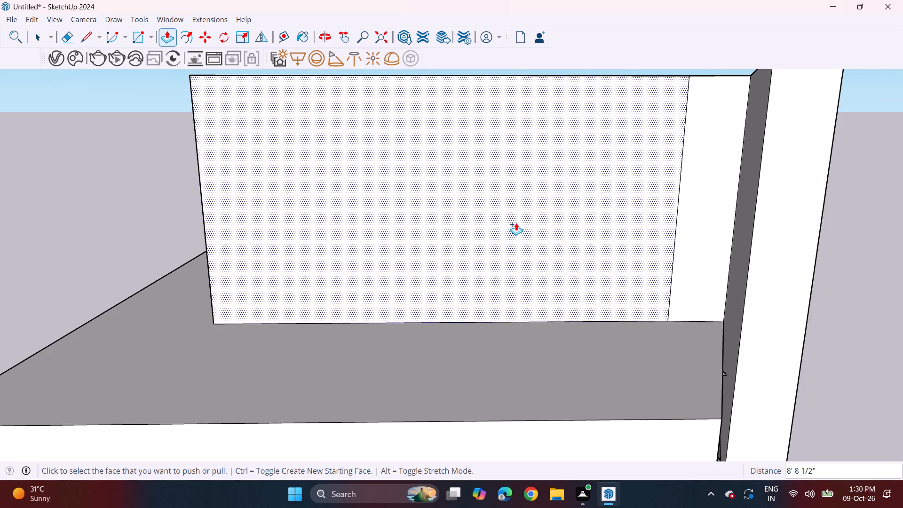
Push/Pull the raised wall's end face opposite the fin outward about 10 1/4", flush with the roof slab's end edge.
scroll(516, 222, down, 7)
middle_drag(484, 302, 486, 241)
scroll(487, 271, up, 1)
scroll(485, 241, down, 4)
shift+middle_drag(444, 235, 476, 289)
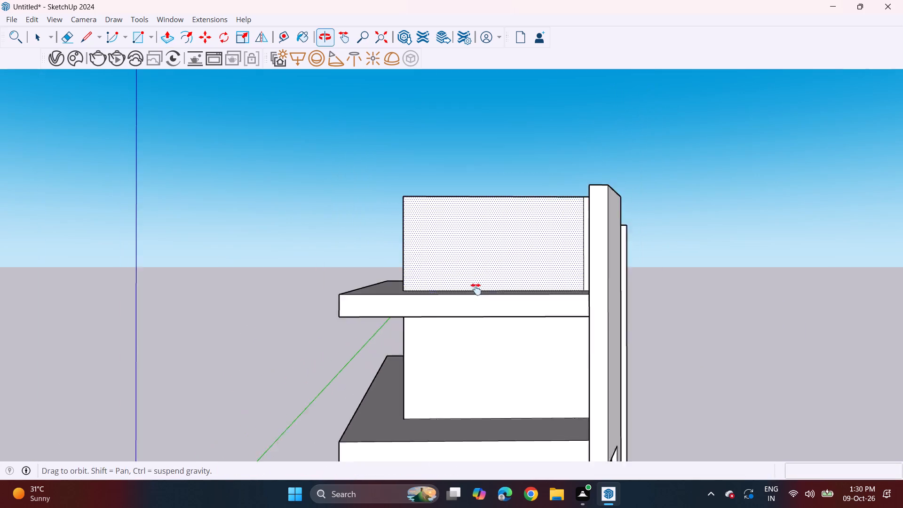
shift+middle_drag(476, 289, 482, 294)
middle_drag(482, 294, 558, 334)
middle_drag(557, 349, 500, 432)
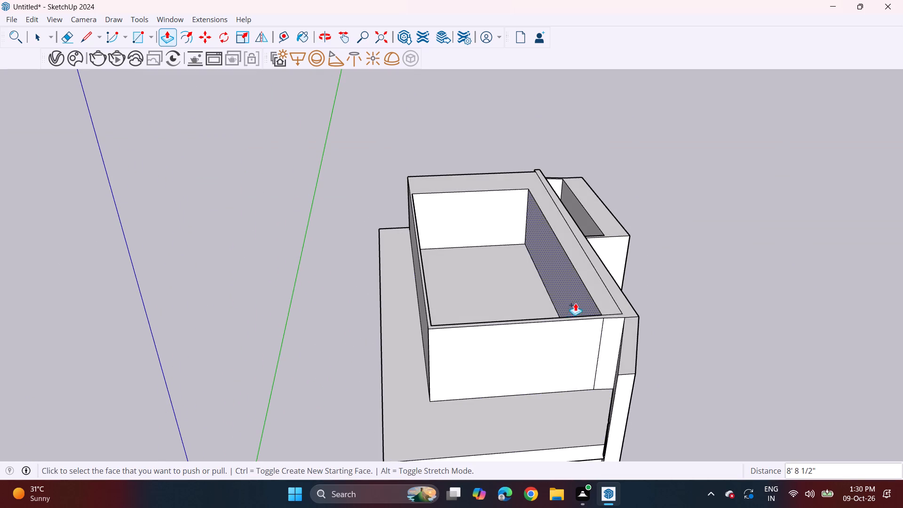
middle_drag(556, 302, 420, 310)
middle_drag(546, 263, 253, 274)
middle_drag(591, 237, 194, 233)
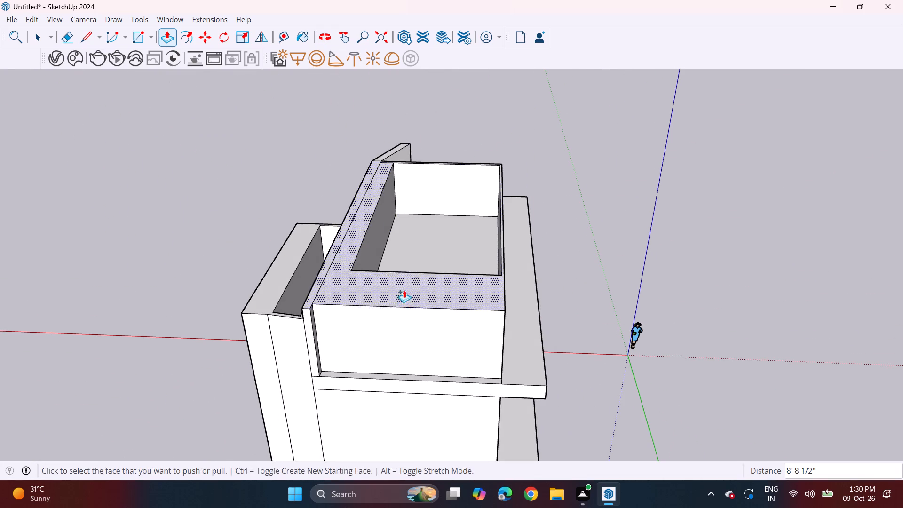
click(417, 333)
click(302, 306)
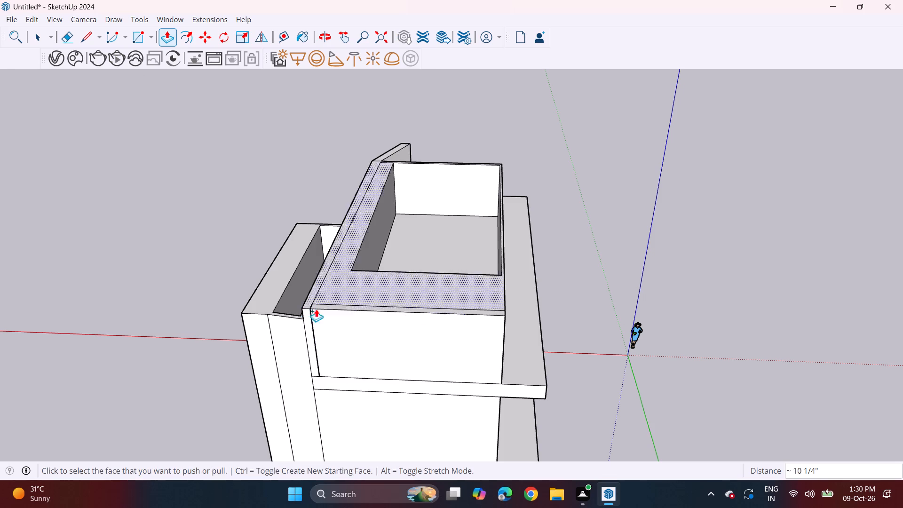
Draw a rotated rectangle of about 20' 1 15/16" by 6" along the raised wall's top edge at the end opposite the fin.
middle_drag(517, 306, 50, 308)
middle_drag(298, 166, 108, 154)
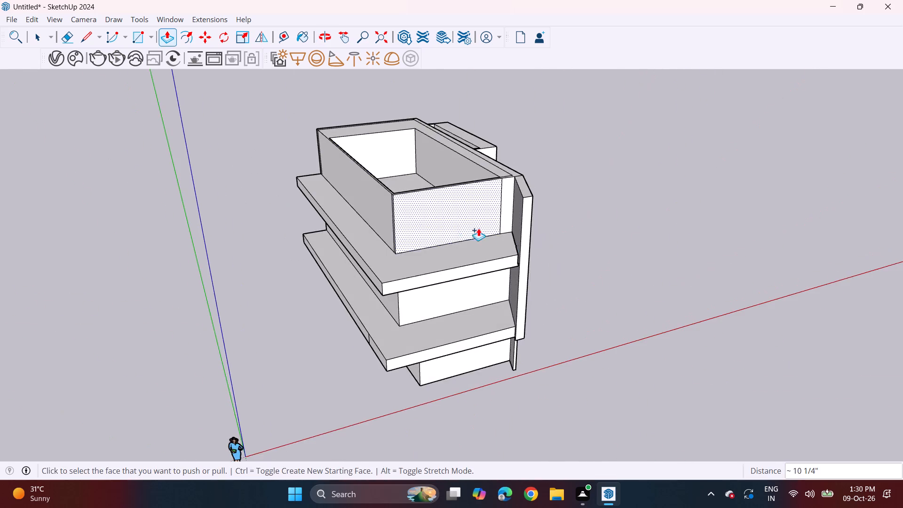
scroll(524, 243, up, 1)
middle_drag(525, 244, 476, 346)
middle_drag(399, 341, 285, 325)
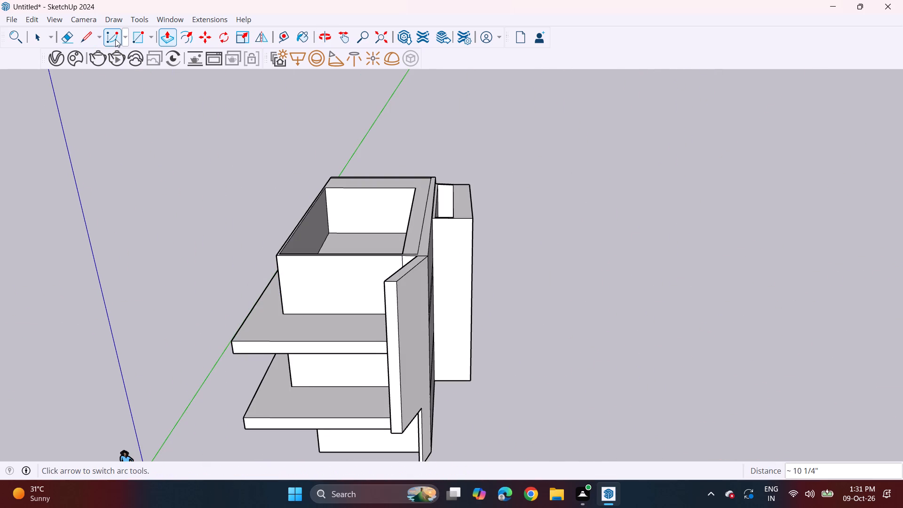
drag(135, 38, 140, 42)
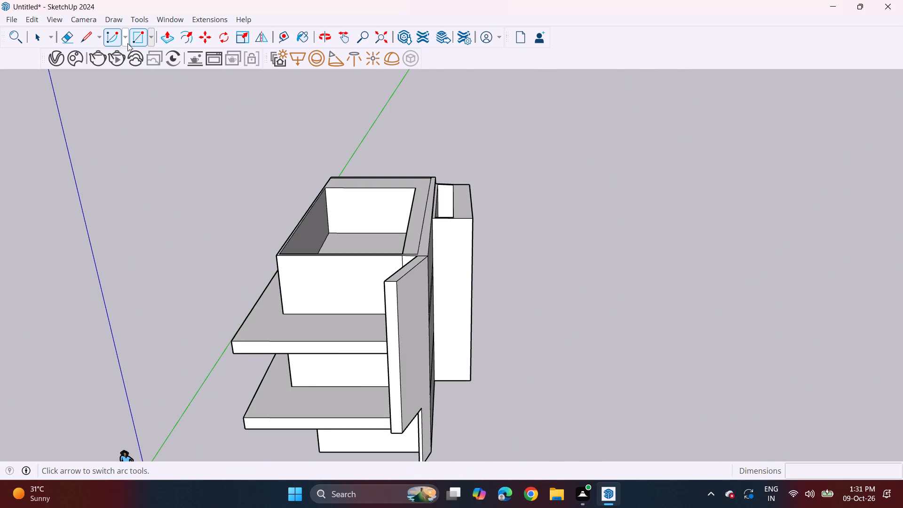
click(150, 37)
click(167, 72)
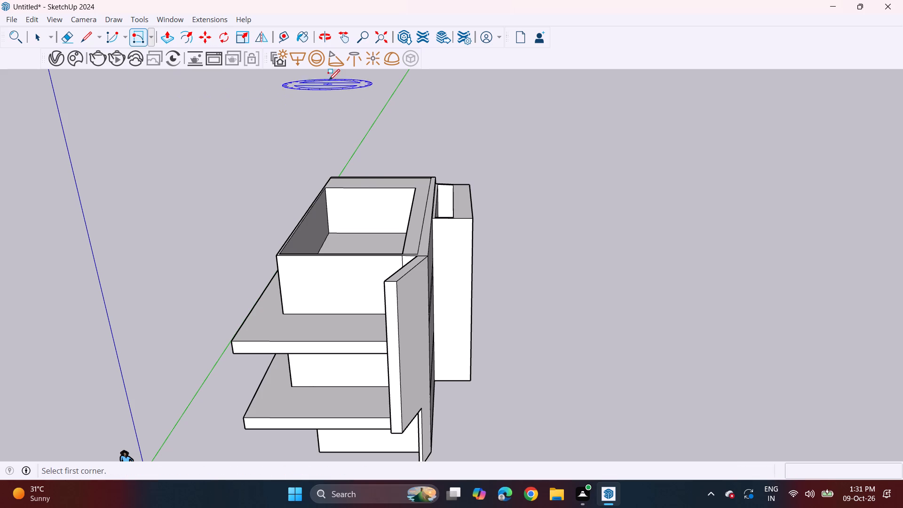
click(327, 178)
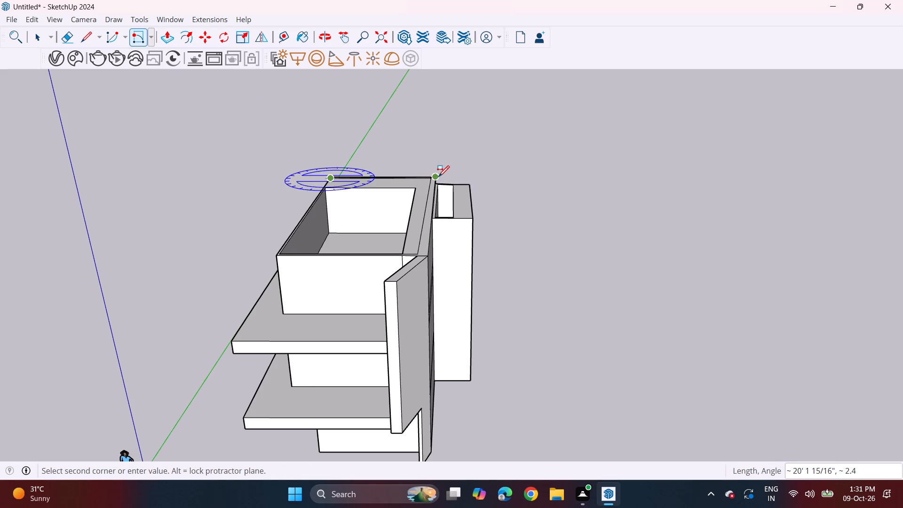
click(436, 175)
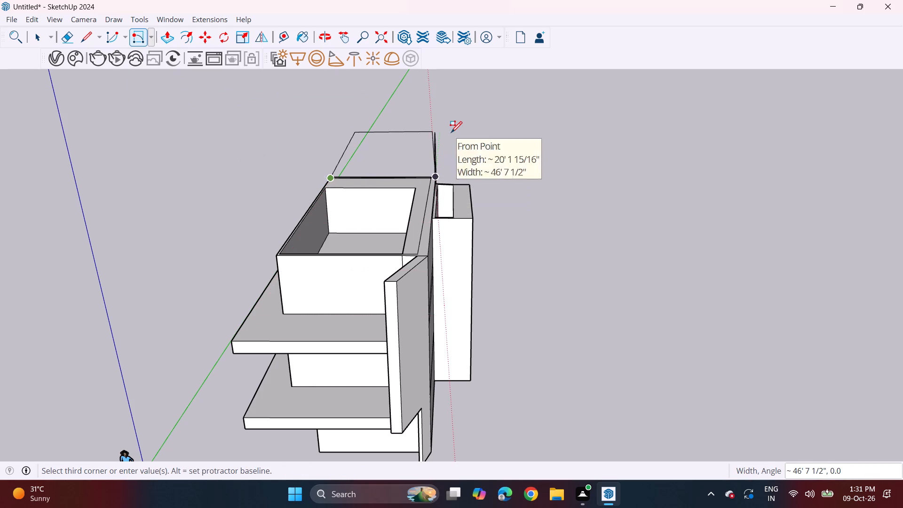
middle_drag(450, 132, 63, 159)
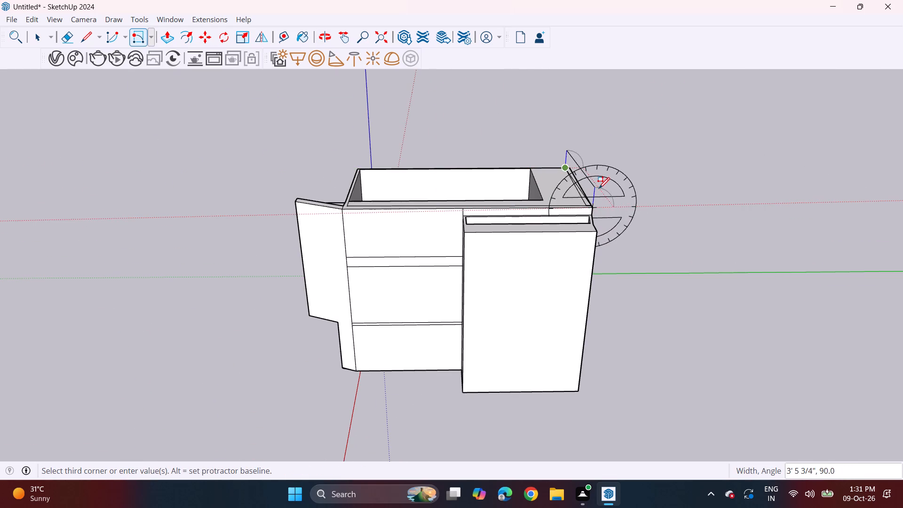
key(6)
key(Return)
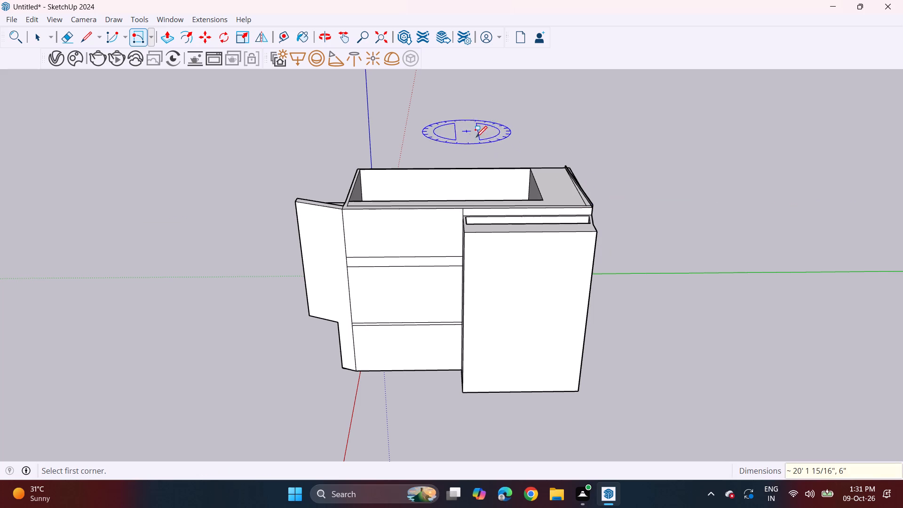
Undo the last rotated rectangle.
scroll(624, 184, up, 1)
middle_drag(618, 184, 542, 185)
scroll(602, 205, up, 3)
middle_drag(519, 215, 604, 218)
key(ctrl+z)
Draw a rotated rectangle of about 20' 1 11/16" by 6" along the raised wall's top edge at the end opposite the fin.
scroll(657, 217, up, 1)
middle_drag(657, 217, 602, 245)
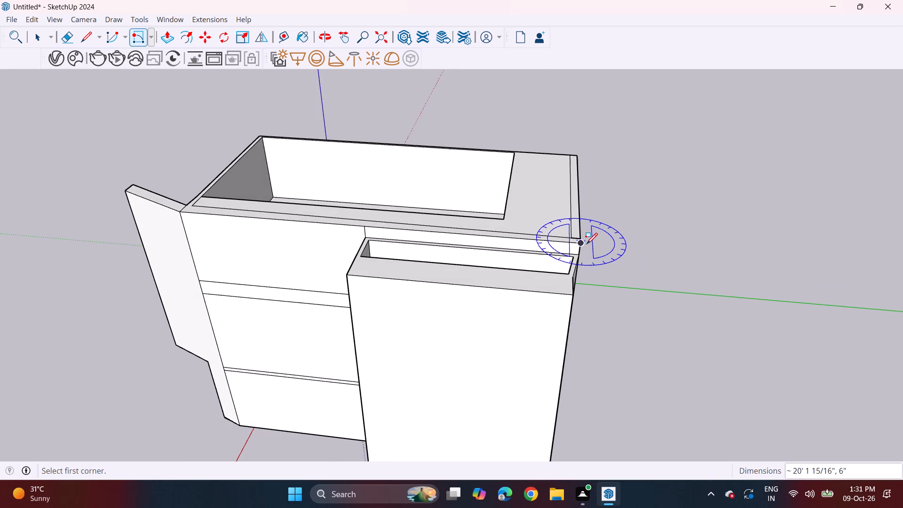
click(585, 245)
click(576, 155)
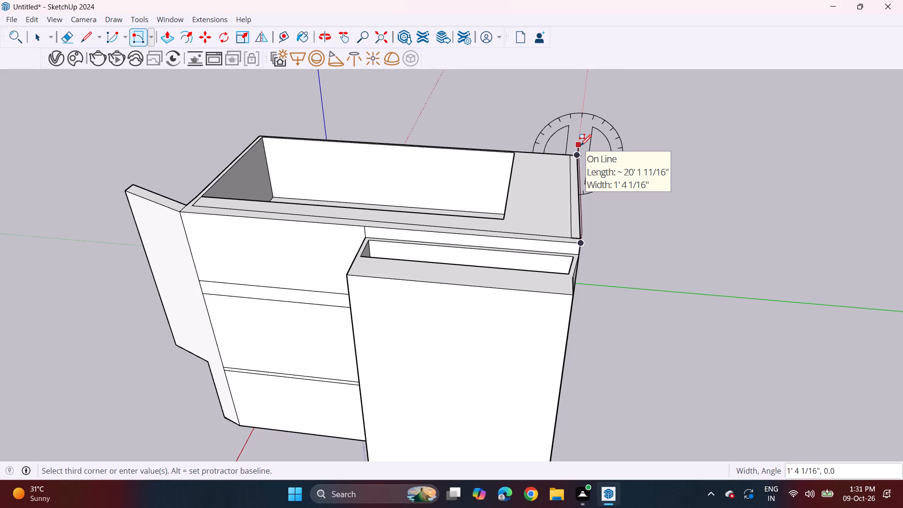
key(6)
key(Return)
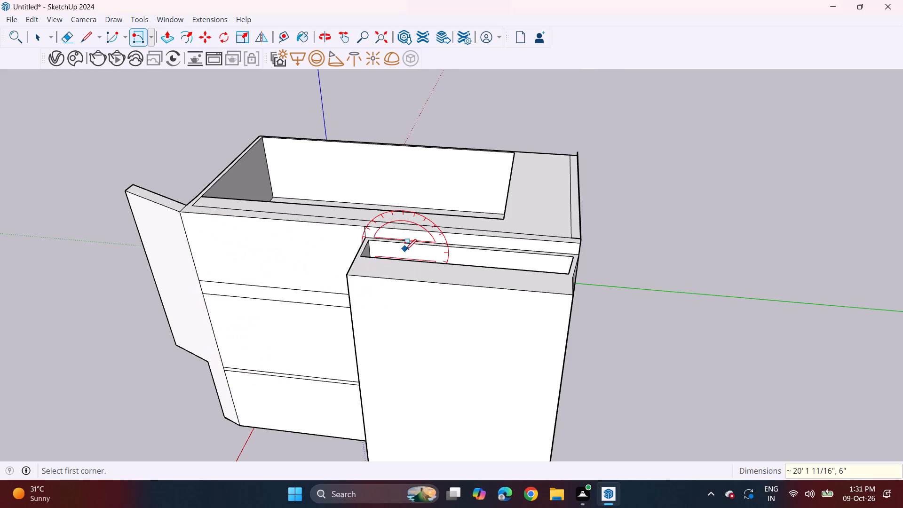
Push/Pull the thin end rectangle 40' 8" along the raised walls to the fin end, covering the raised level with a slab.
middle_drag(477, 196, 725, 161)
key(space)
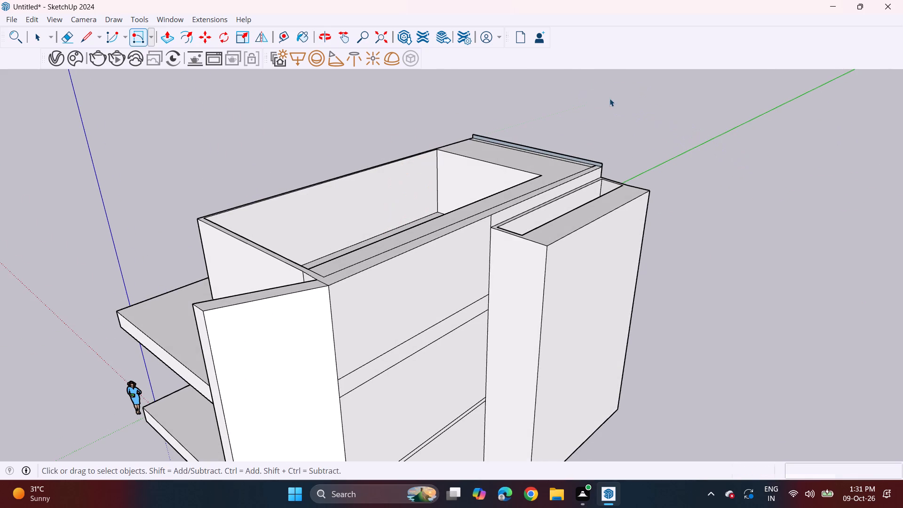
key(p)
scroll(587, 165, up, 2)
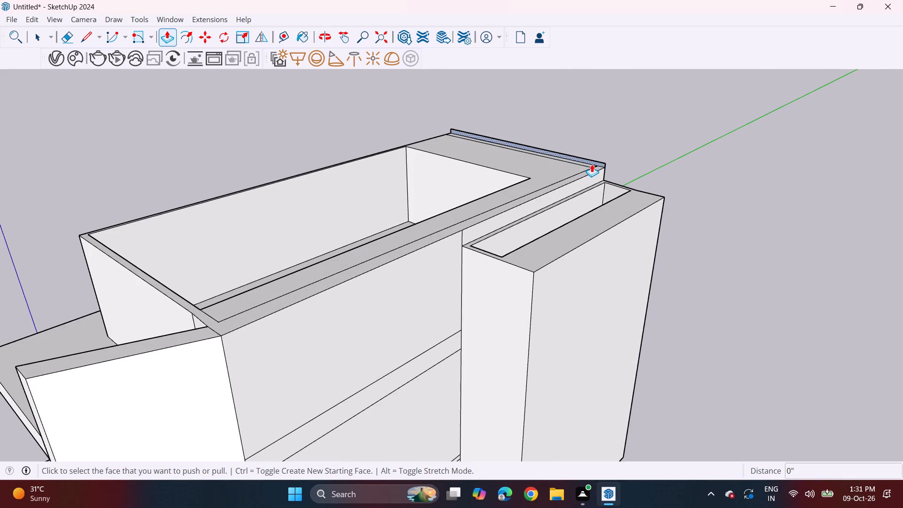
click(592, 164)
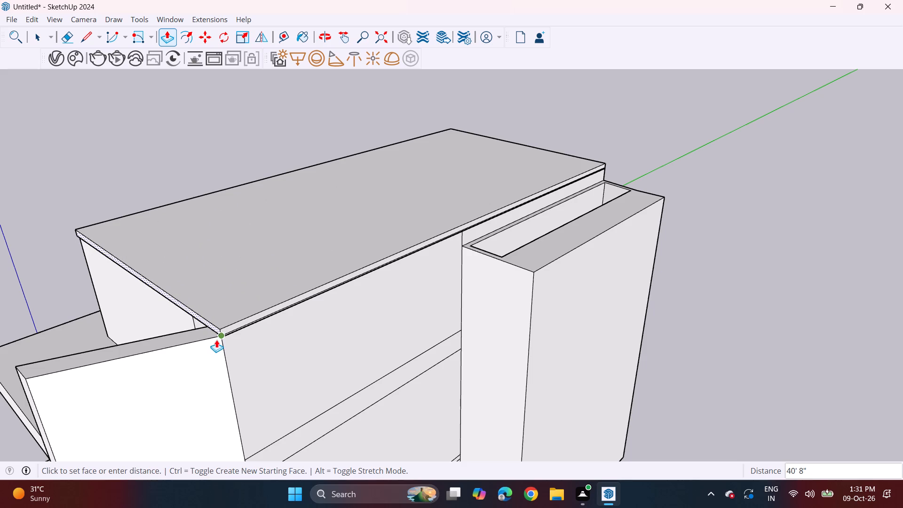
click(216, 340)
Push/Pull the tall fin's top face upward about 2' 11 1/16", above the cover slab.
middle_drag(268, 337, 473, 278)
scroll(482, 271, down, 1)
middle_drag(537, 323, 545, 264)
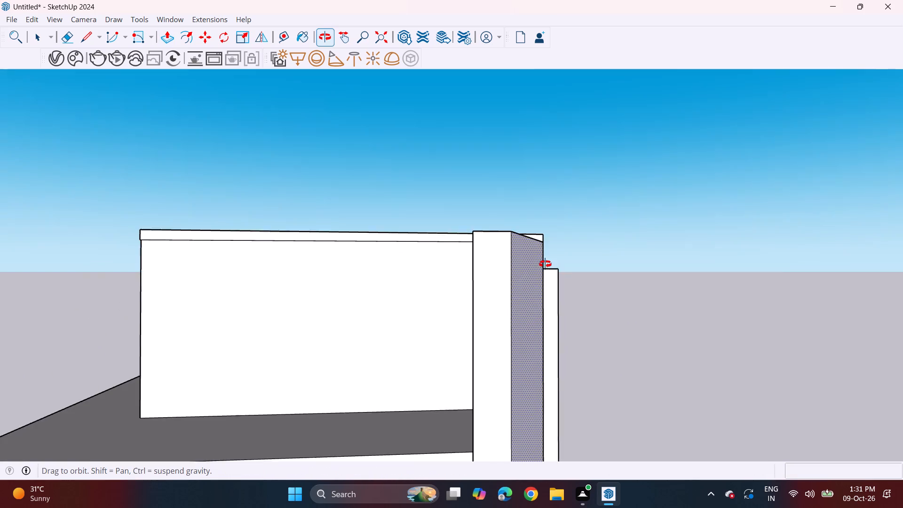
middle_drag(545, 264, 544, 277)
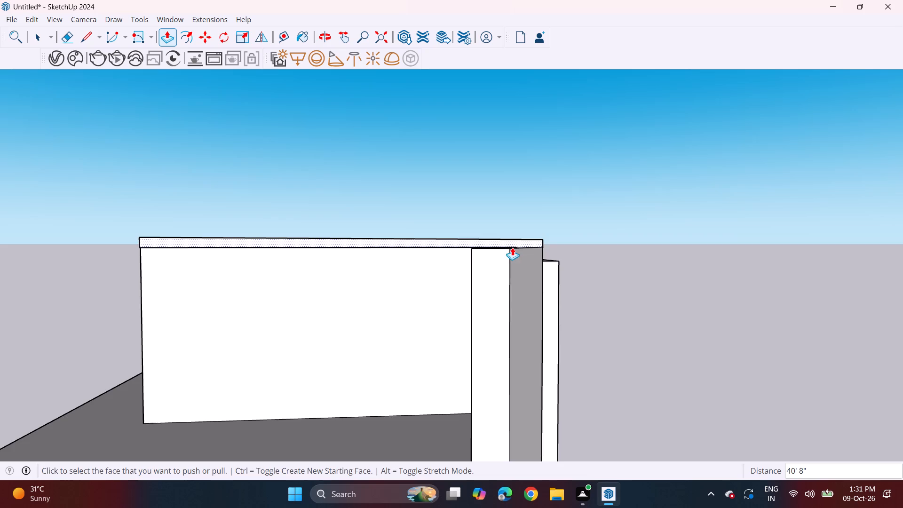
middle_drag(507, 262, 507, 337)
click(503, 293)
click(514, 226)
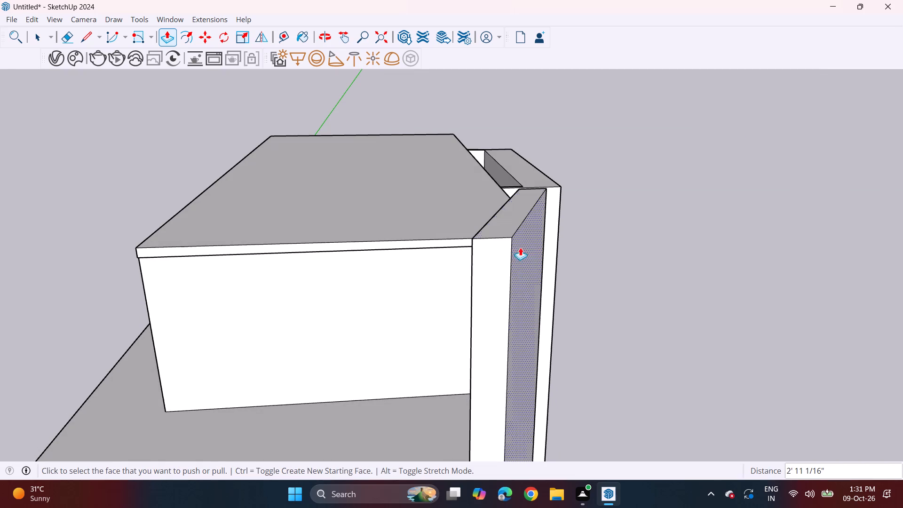
Undo the fin's height extension, the cover slab and the raised walls, back to the flat wall outline on the roof slab.
middle_drag(556, 402, 559, 312)
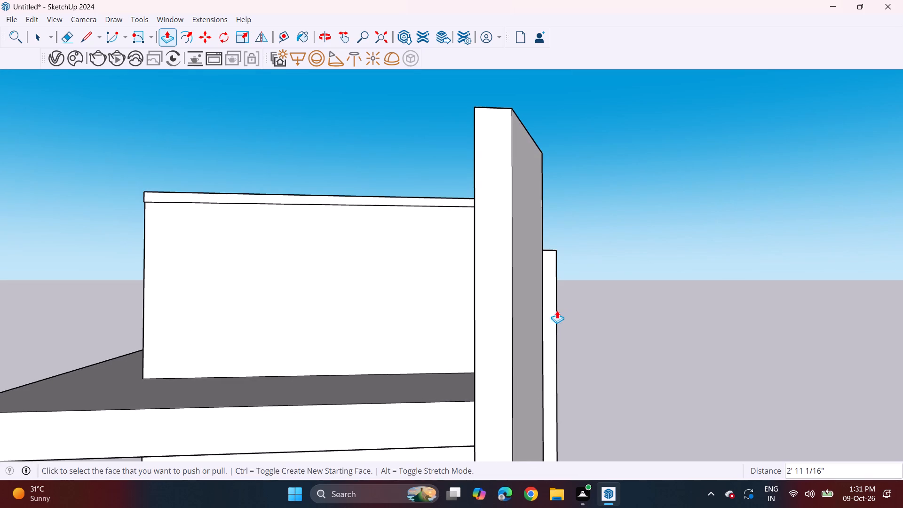
scroll(504, 303, down, 9)
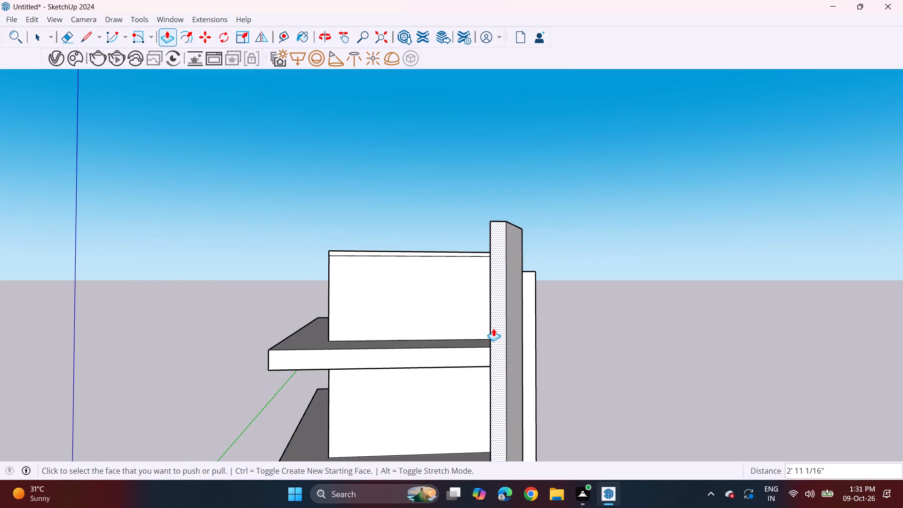
scroll(493, 328, down, 2)
middle_drag(476, 361, 475, 321)
scroll(470, 319, down, 3)
shift+middle_drag(490, 366, 480, 338)
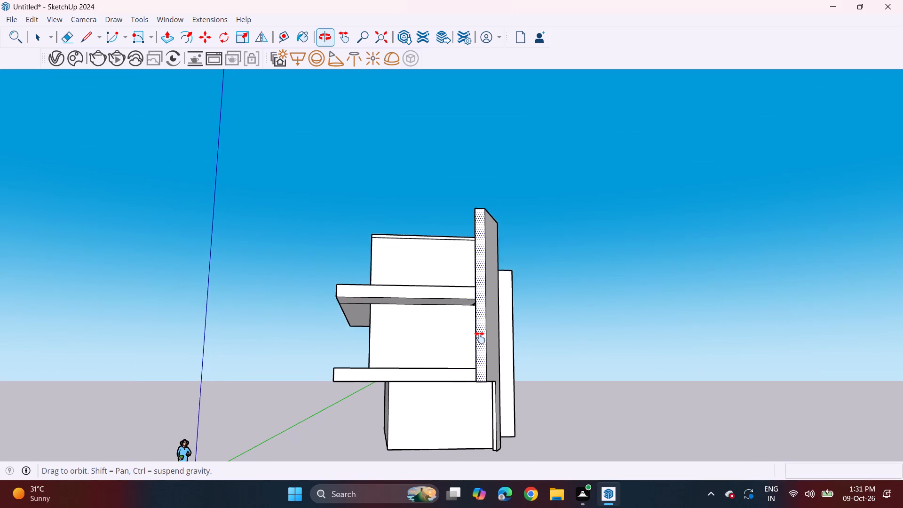
shift+middle_drag(480, 338, 466, 325)
middle_drag(460, 313, 457, 360)
key(ctrl+z)
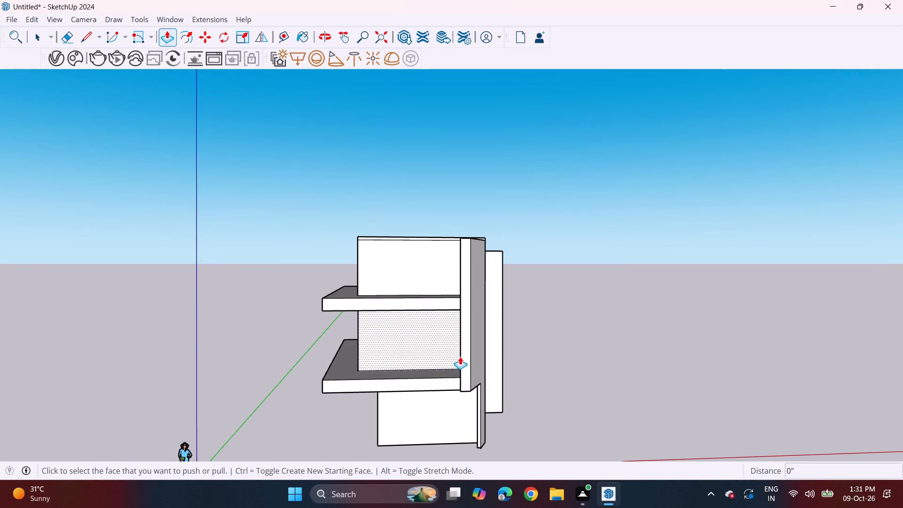
key(ctrl+z)
key(ctrl+z)
key(ctrl+z)
key(ctrl+z)
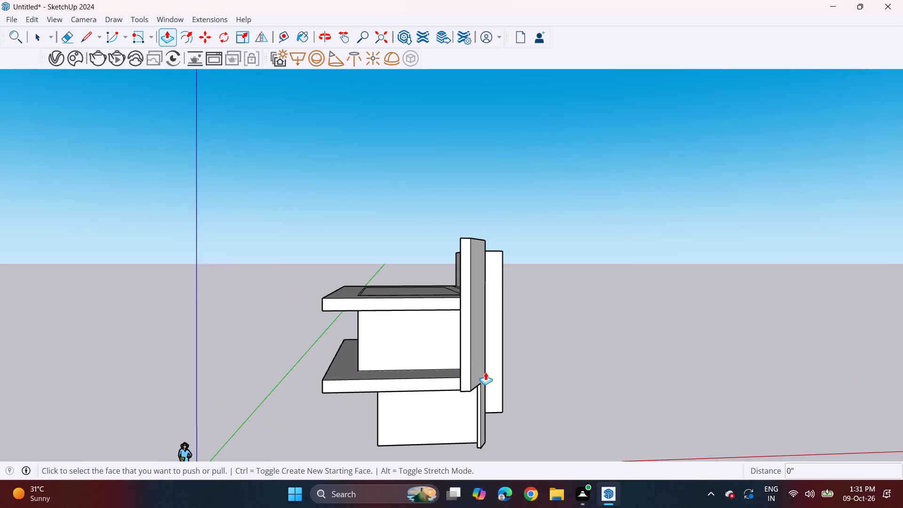
key(ctrl+z)
Erase the double wall outline's edges from the top of the roof slab.
middle_drag(434, 232, 380, 381)
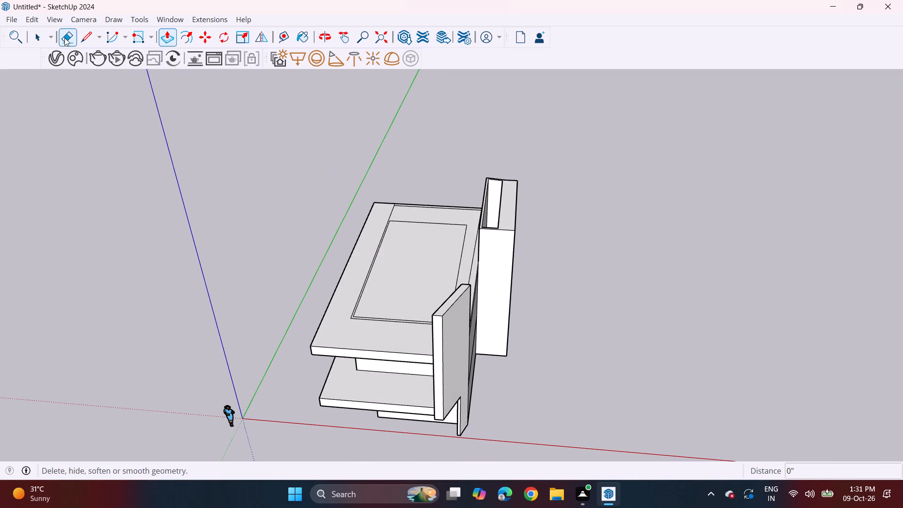
drag(64, 38, 73, 48)
drag(62, 38, 67, 41)
drag(387, 270, 395, 285)
click(381, 271)
drag(381, 280, 387, 289)
click(387, 289)
click(372, 268)
drag(370, 307, 373, 314)
click(374, 320)
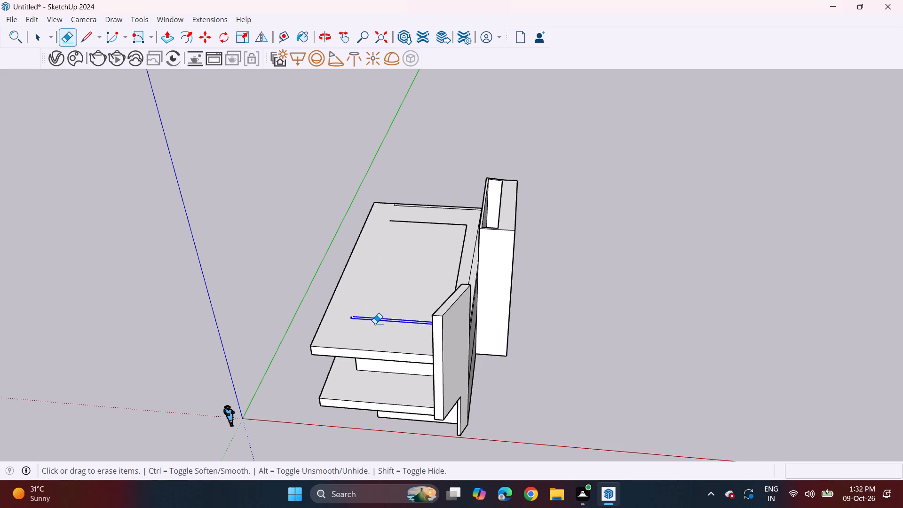
click(375, 324)
click(437, 223)
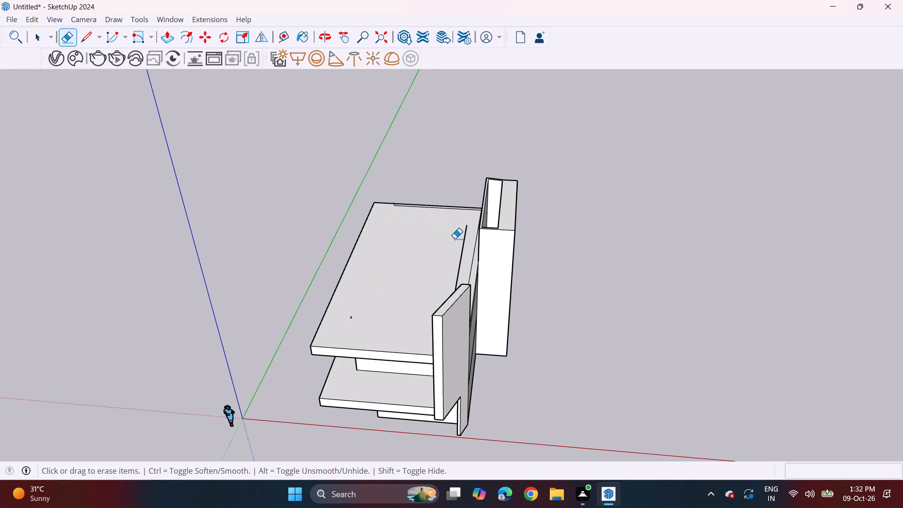
drag(463, 242, 461, 247)
Draw a rotated rectangle of about 40' 1 15/16" by 15' 3 1/8" on the roof slab, from its far end edge towards the fin.
middle_drag(429, 264, 477, 124)
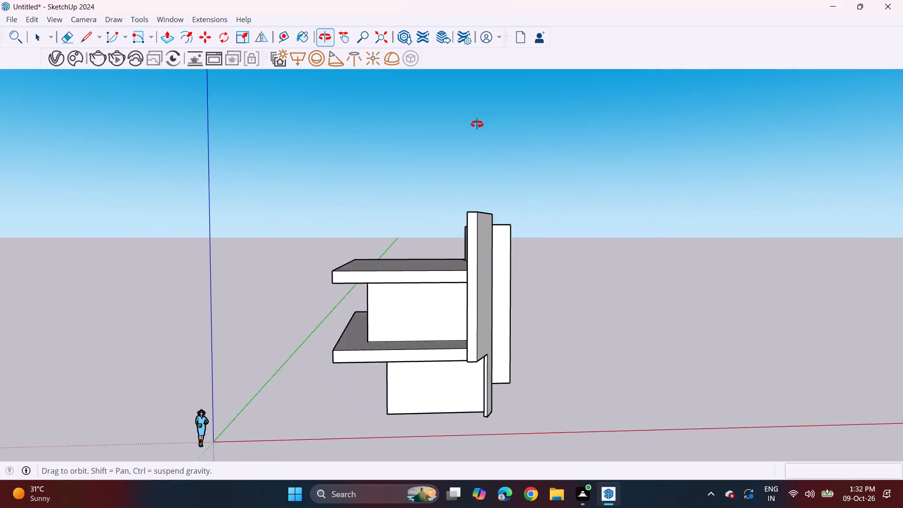
middle_drag(477, 124, 471, 132)
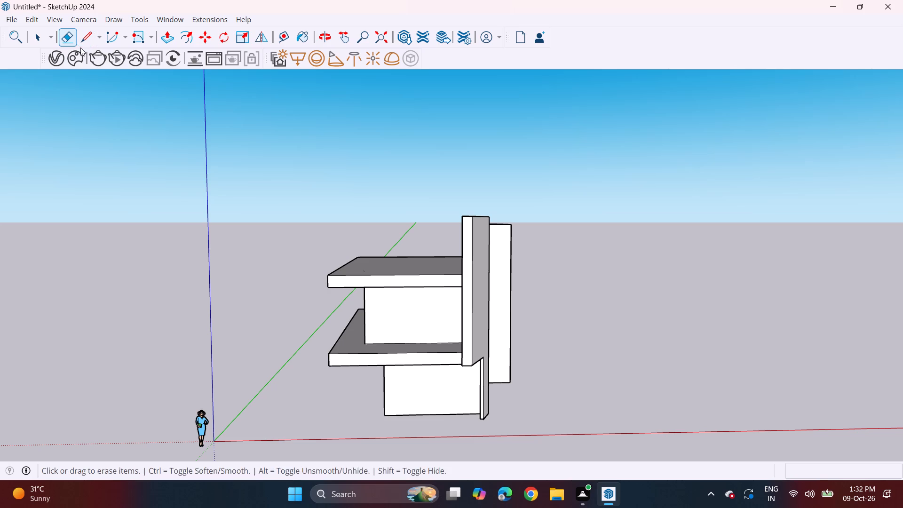
middle_drag(387, 325, 385, 343)
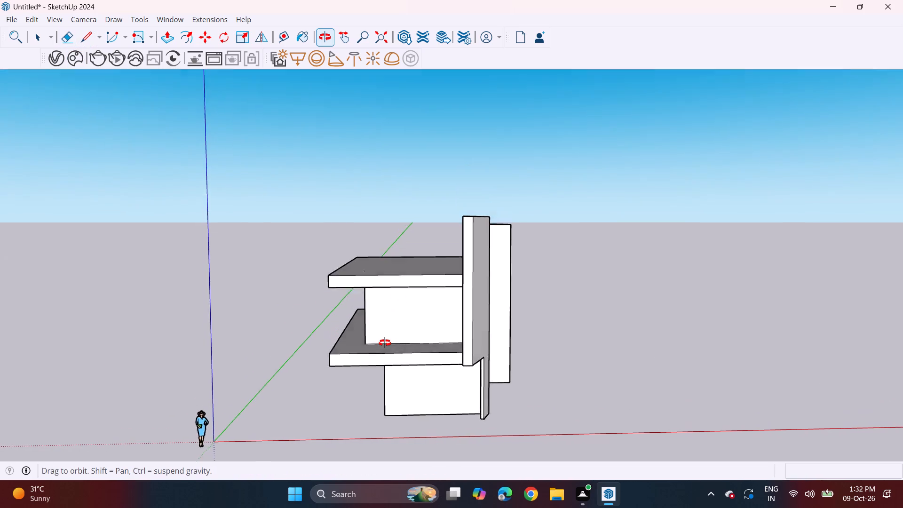
middle_drag(385, 343, 385, 343)
click(132, 41)
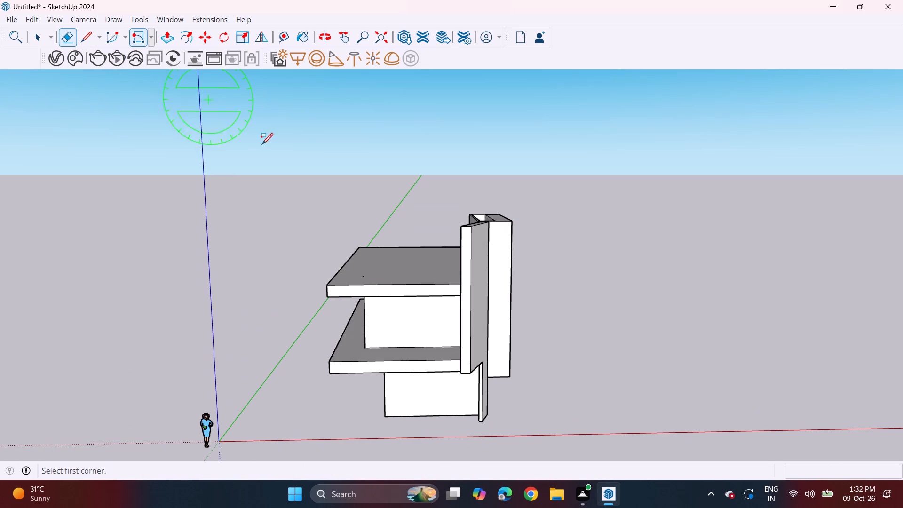
middle_drag(359, 206, 371, 317)
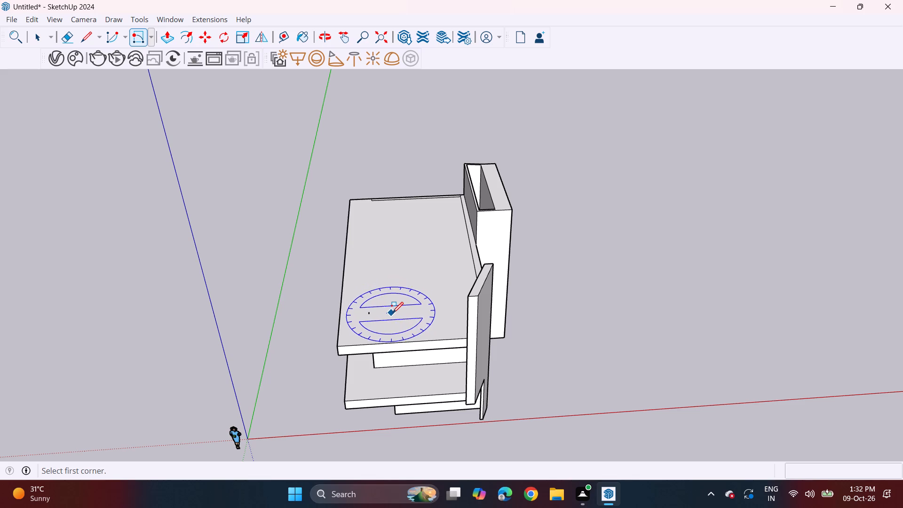
click(390, 315)
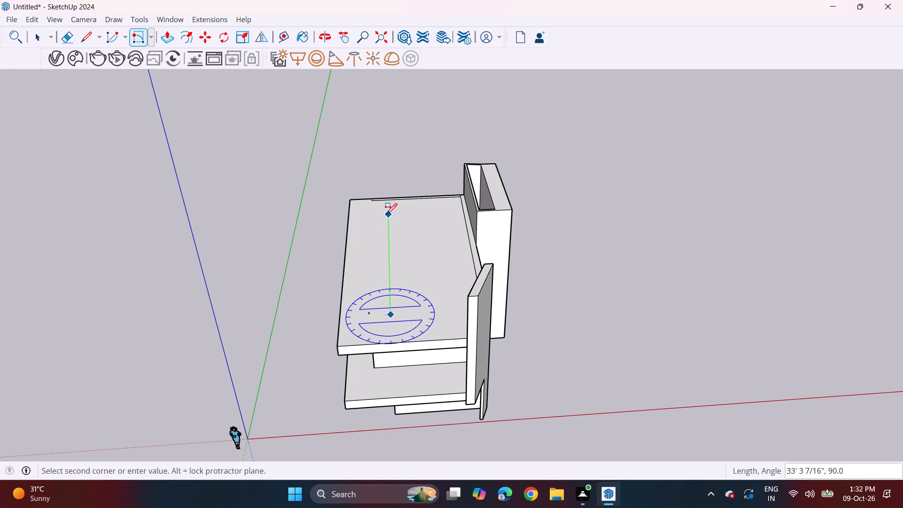
click(385, 201)
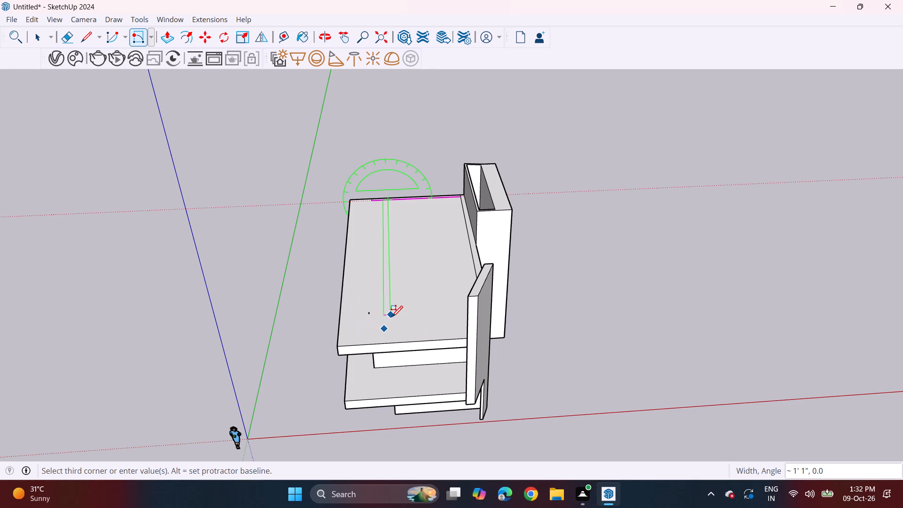
middle_drag(468, 306, 586, 286)
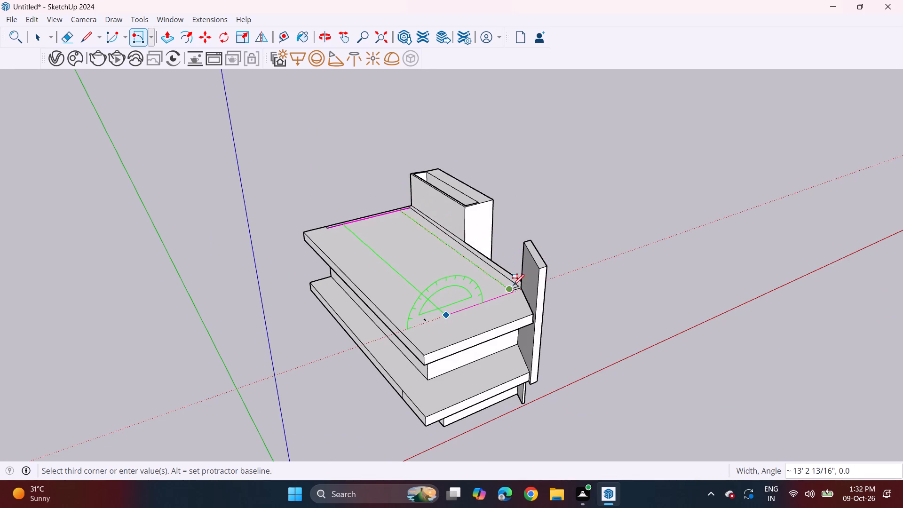
click(518, 285)
Offset the new rectangle on the roof slab outward by about 8 1/8" to form a wall border.
middle_drag(511, 321, 404, 276)
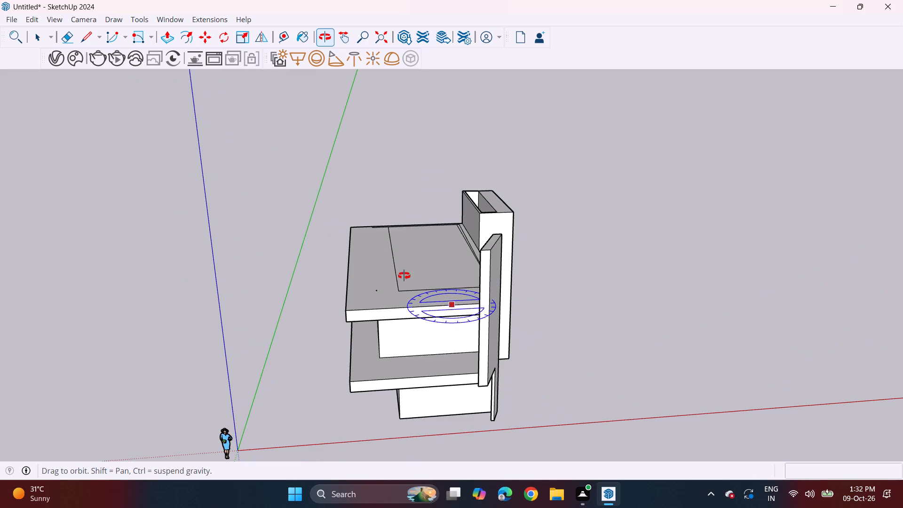
middle_drag(404, 276, 402, 274)
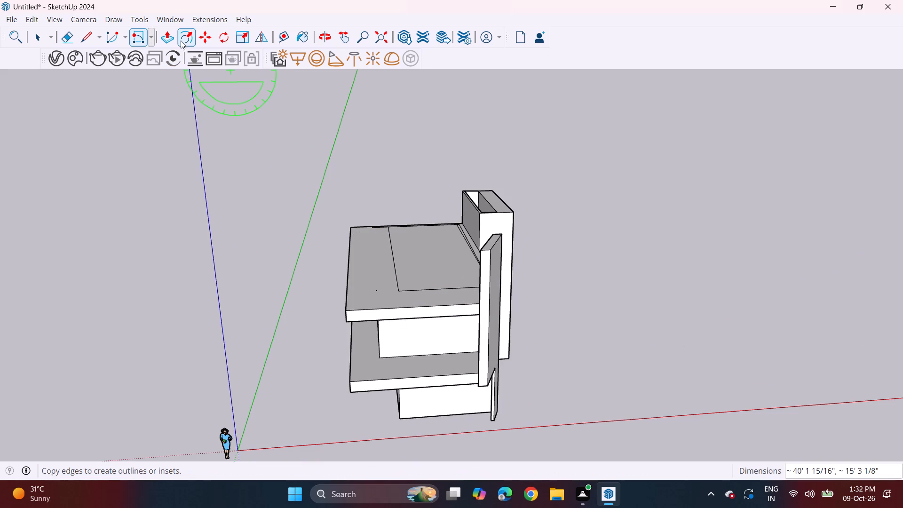
click(186, 39)
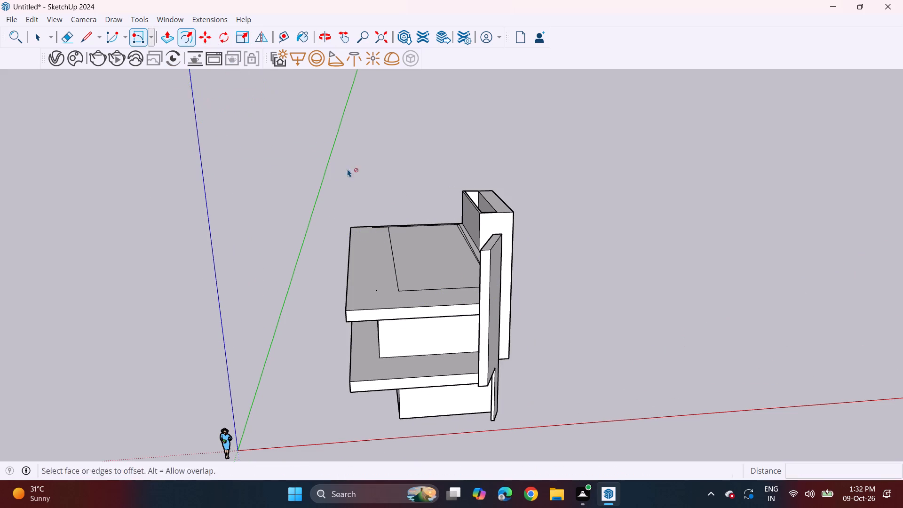
click(402, 286)
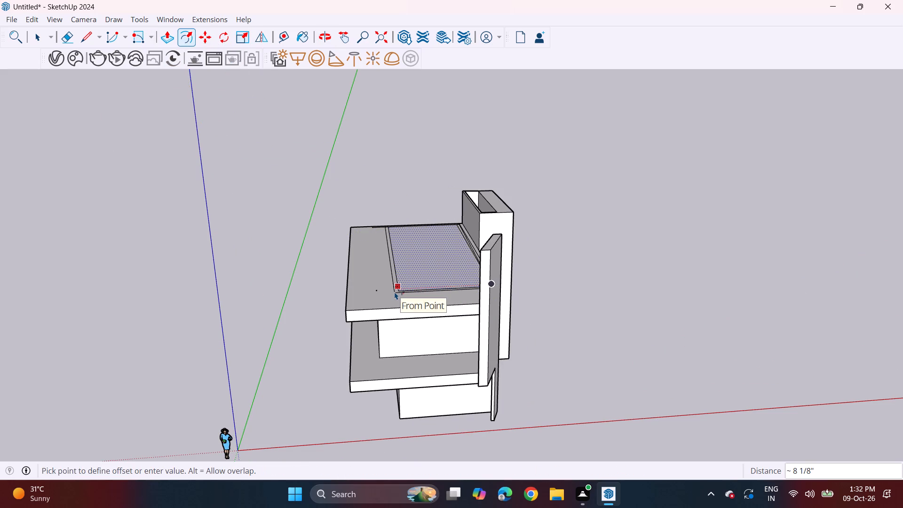
click(395, 293)
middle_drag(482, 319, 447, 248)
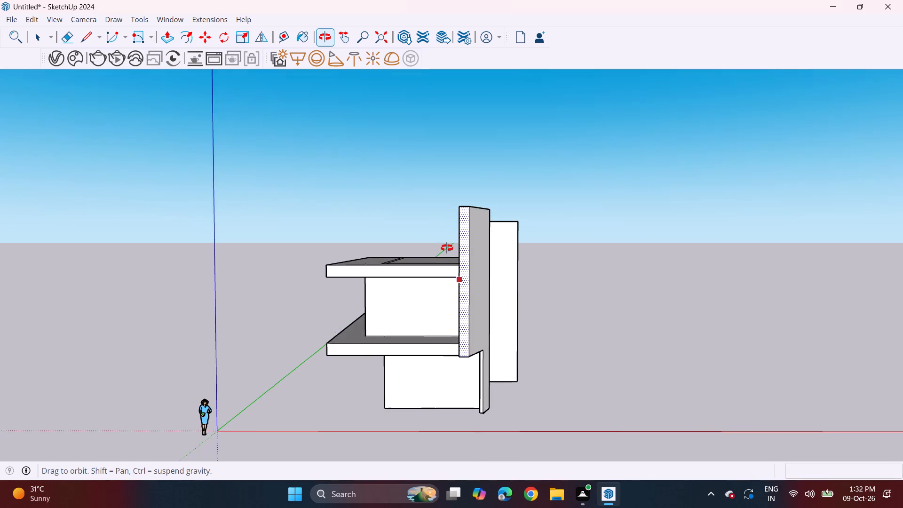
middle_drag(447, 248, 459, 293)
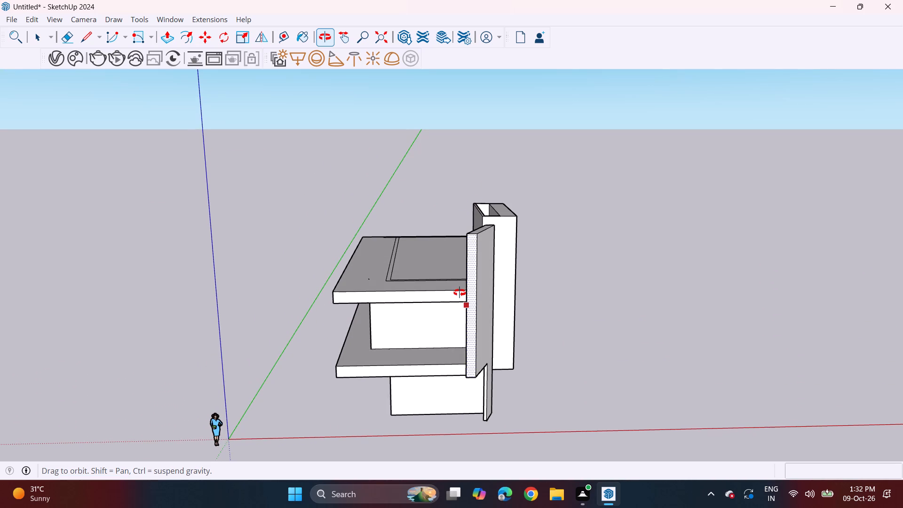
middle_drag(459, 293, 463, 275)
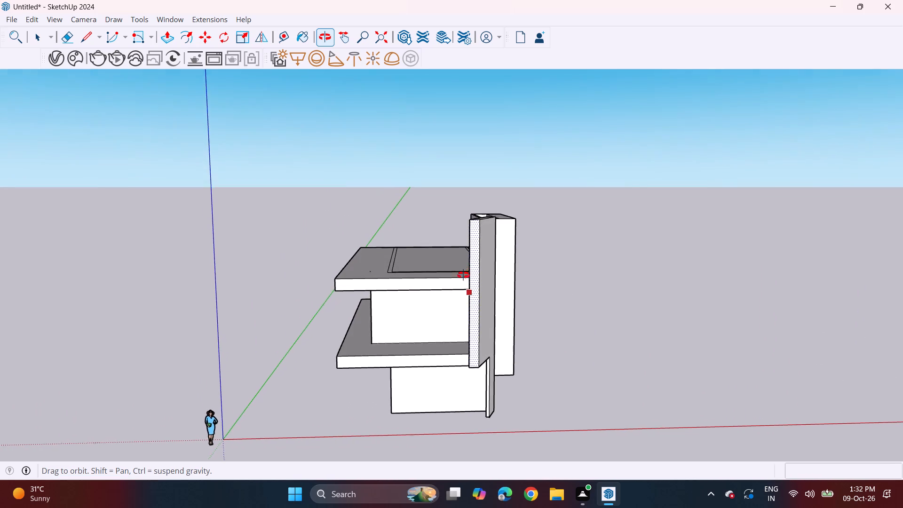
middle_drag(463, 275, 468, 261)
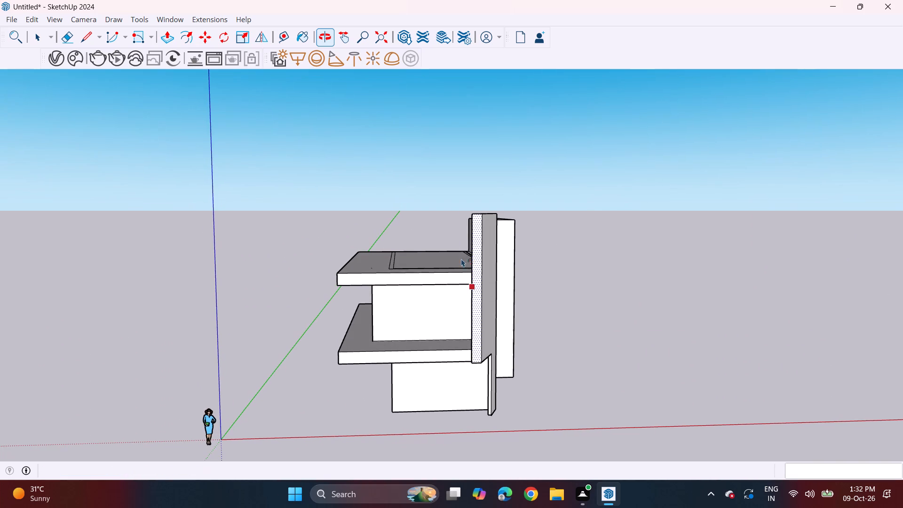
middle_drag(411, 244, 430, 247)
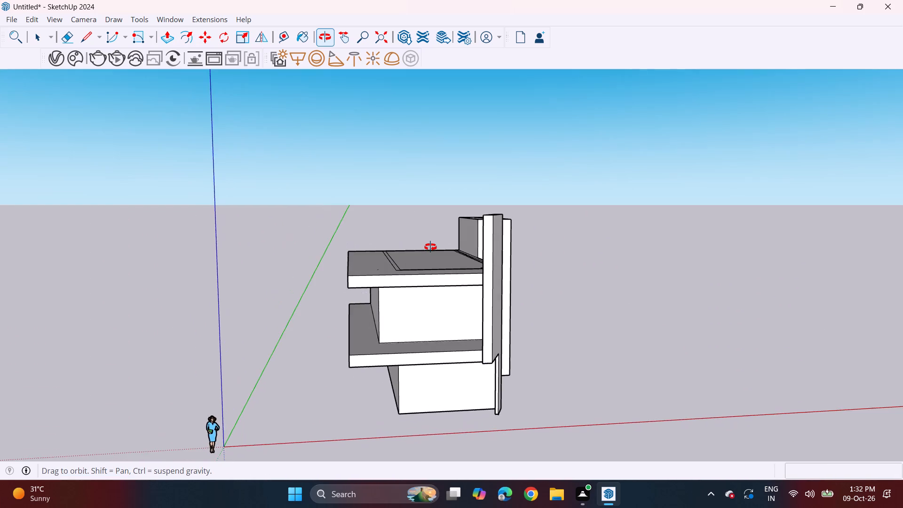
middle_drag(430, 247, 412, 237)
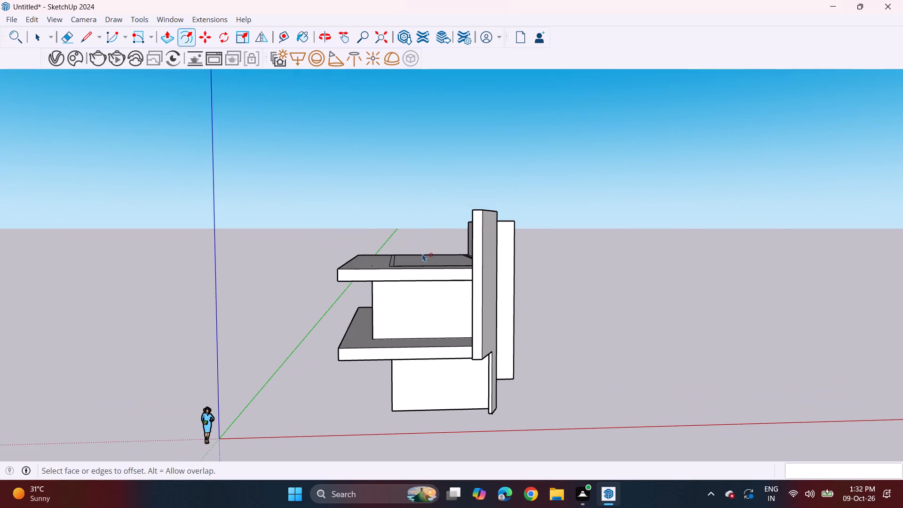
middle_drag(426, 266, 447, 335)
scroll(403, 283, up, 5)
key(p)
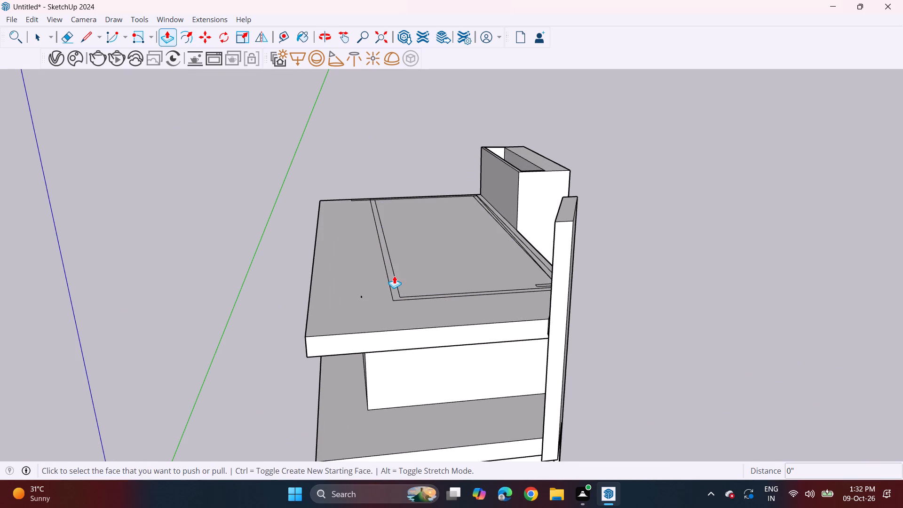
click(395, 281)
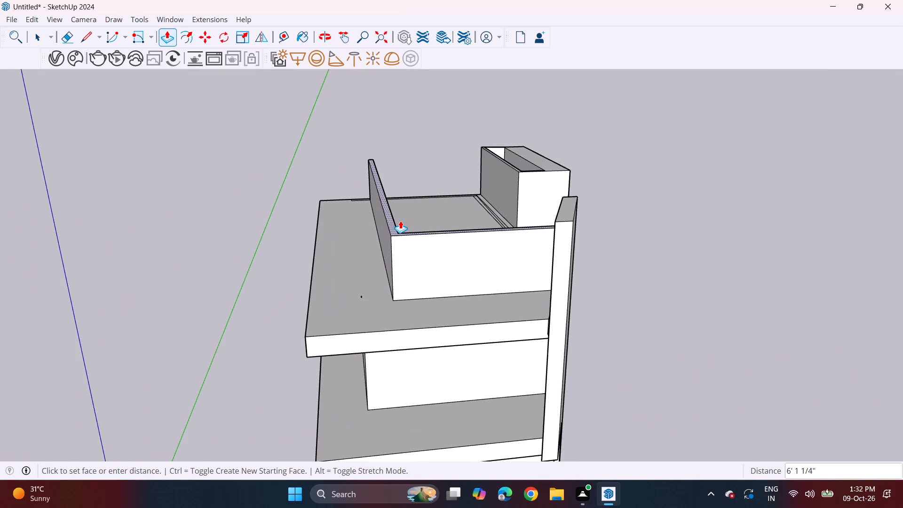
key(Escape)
Erase the leftover stub outline beside the fin and the stray edges along the roof slab's tower side, up to the far corner.
middle_drag(420, 262, 409, 326)
scroll(515, 286, up, 5)
middle_drag(536, 278, 580, 286)
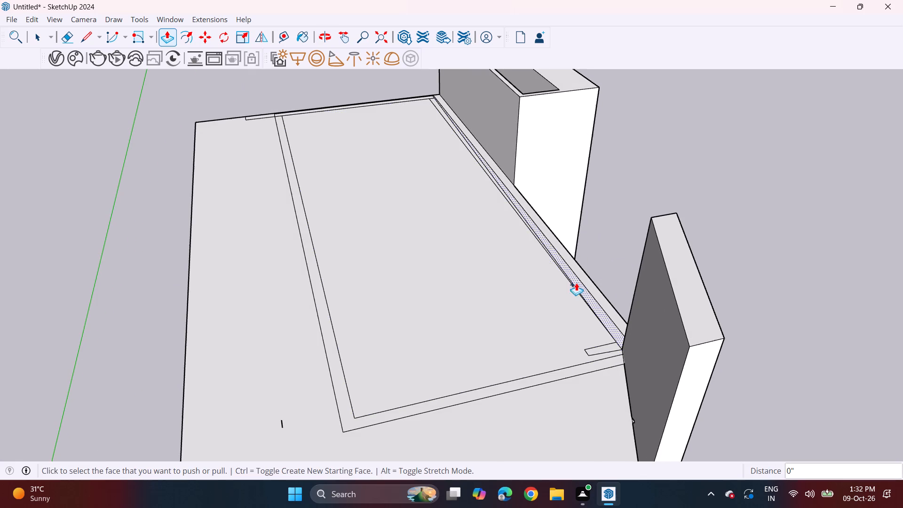
click(68, 37)
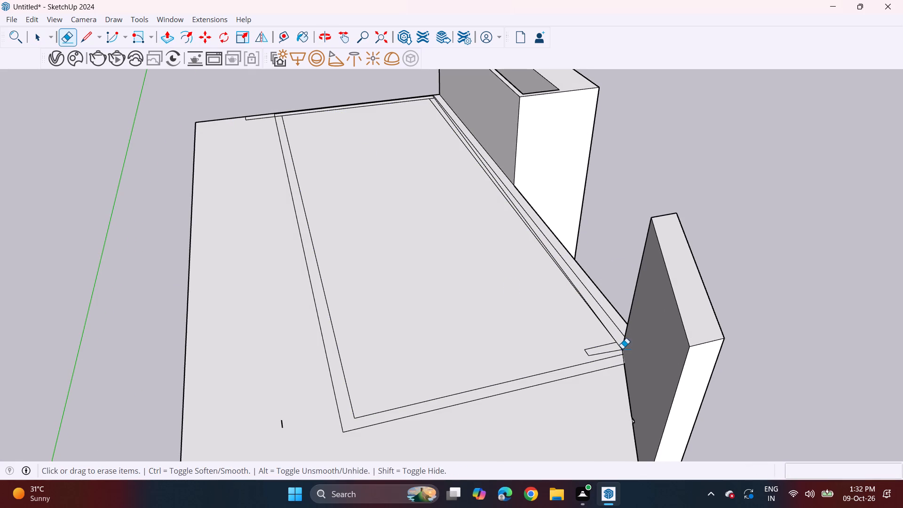
scroll(623, 349, up, 3)
drag(611, 346, 611, 350)
click(604, 344)
drag(580, 354, 574, 357)
click(570, 359)
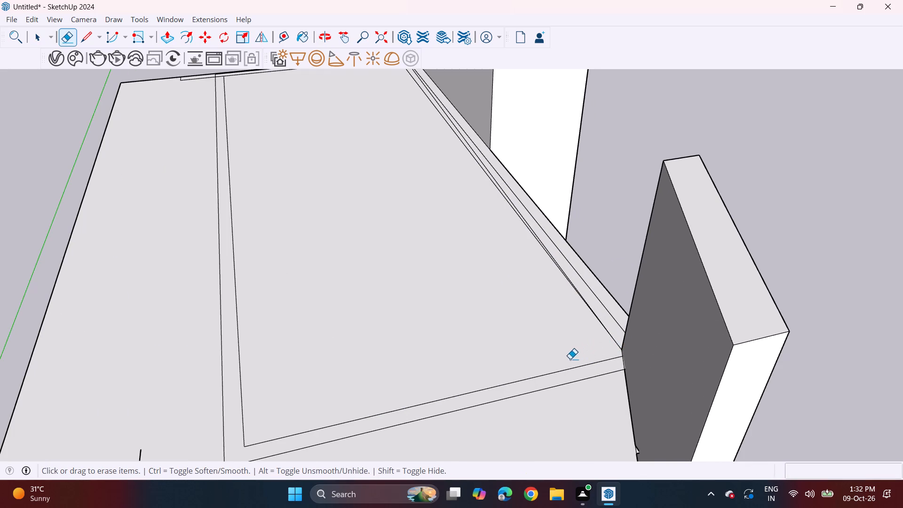
click(518, 208)
middle_drag(597, 290, 543, 242)
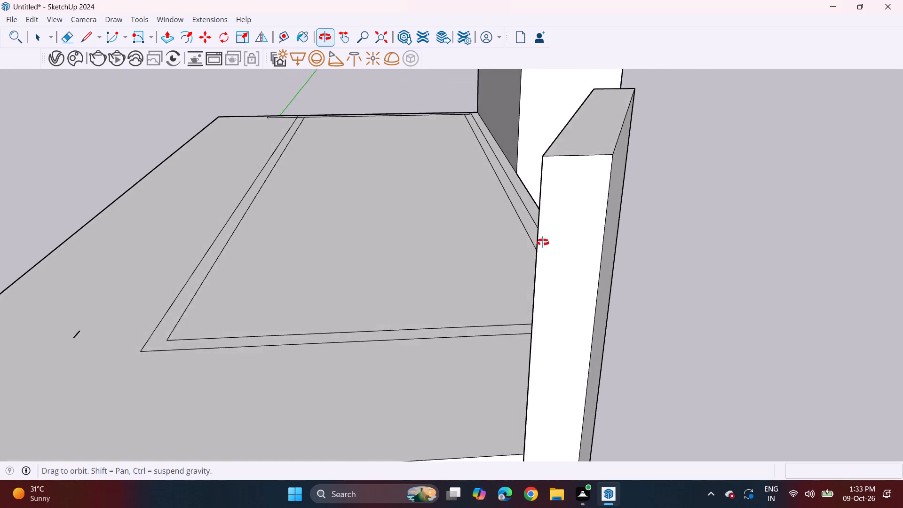
middle_drag(543, 242, 547, 234)
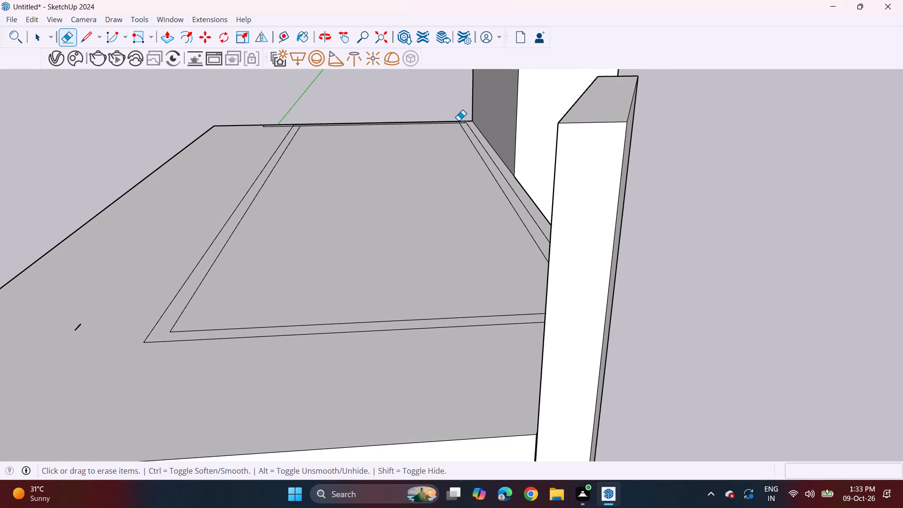
click(464, 123)
Erase the leftover narrow strip's edges beside the wall border at the roof slab's far end, undoing the erasure that breaks the slab.
middle_drag(259, 118, 293, 186)
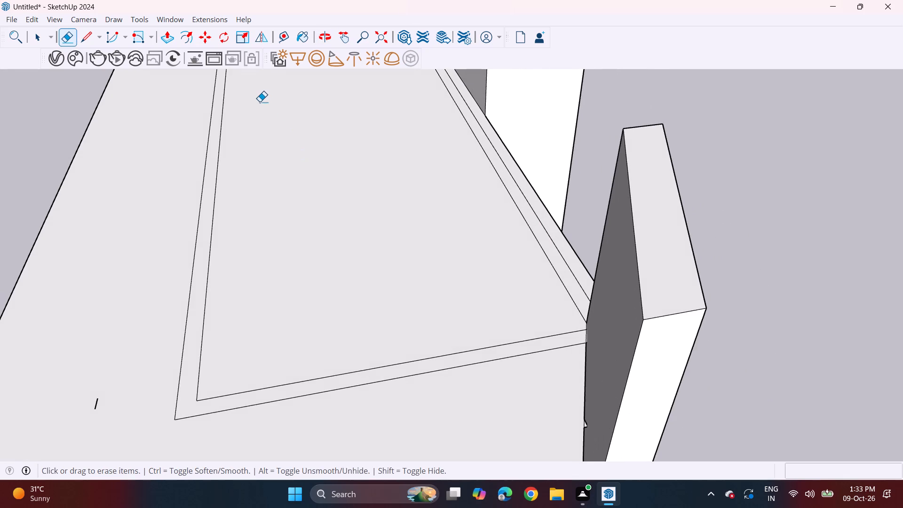
shift+middle_drag(260, 102, 394, 344)
click(335, 230)
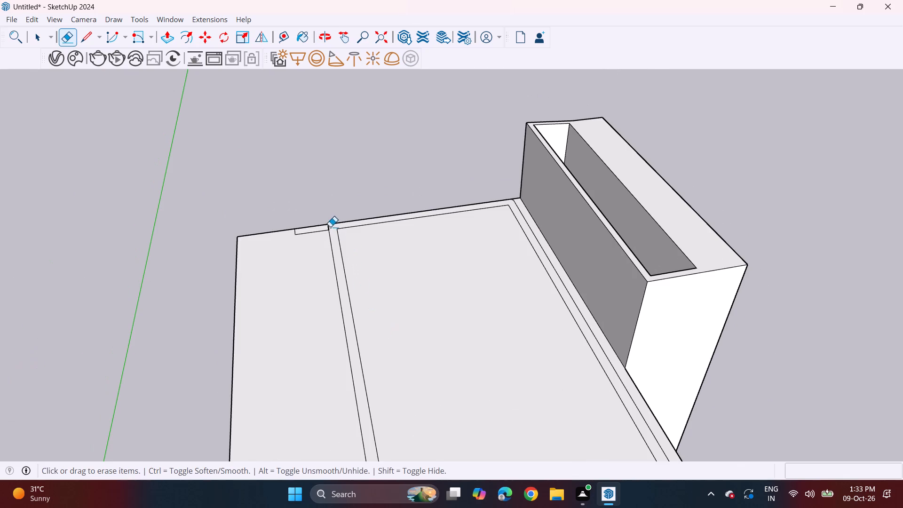
drag(315, 231, 313, 238)
click(297, 230)
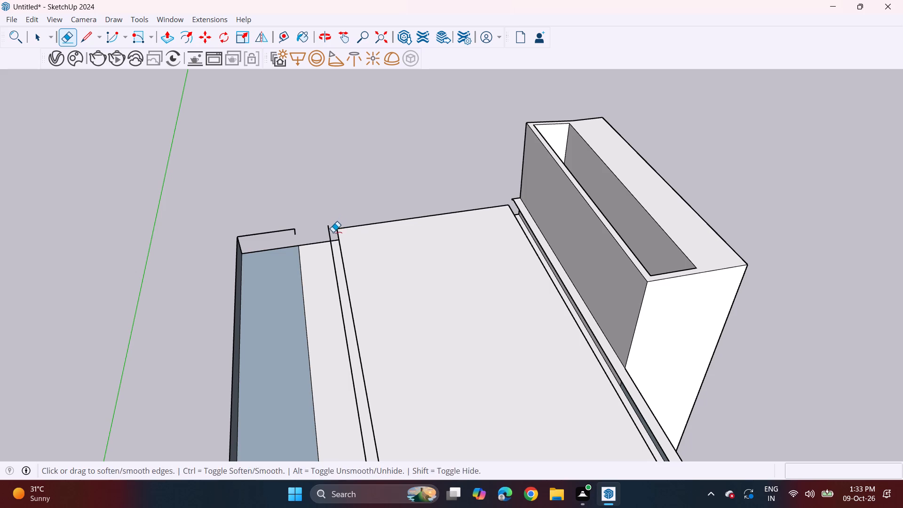
key(ctrl+z)
middle_drag(335, 233, 345, 303)
scroll(324, 233, up, 11)
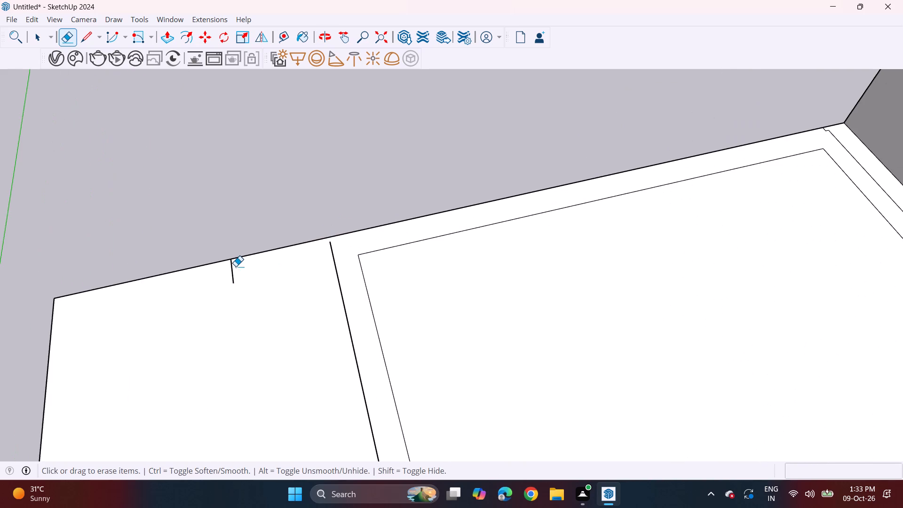
drag(231, 276, 227, 283)
Draw a short line extending the wall border's outer long edge to the roof slab's far end edge.
click(87, 42)
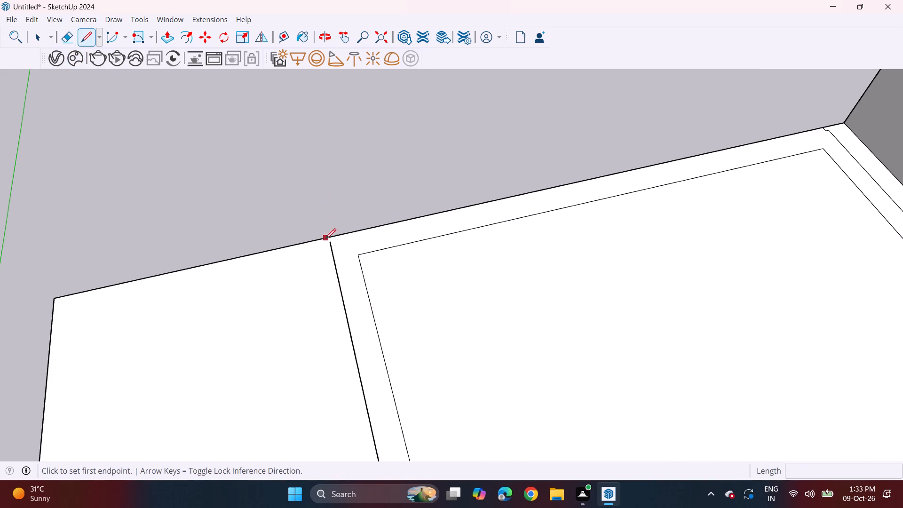
click(329, 244)
click(327, 237)
scroll(451, 271, down, 4)
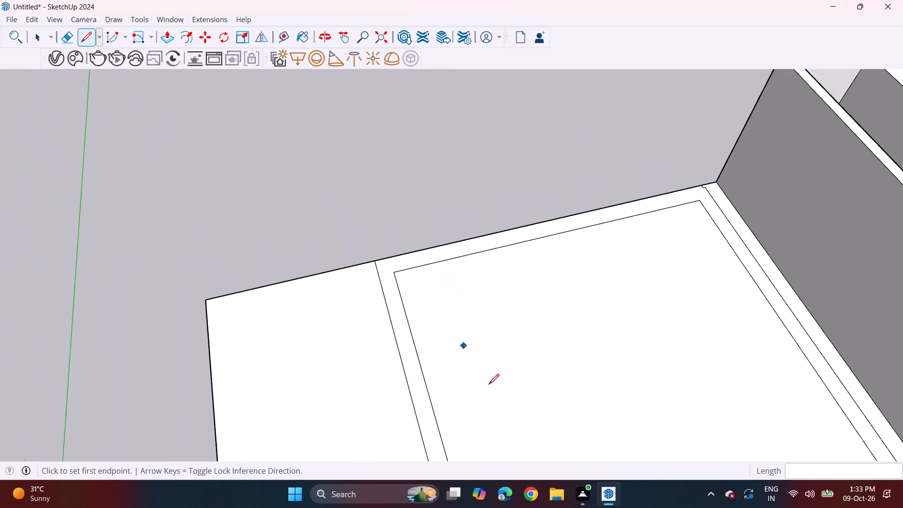
scroll(489, 384, down, 4)
middle_drag(546, 463, 467, 289)
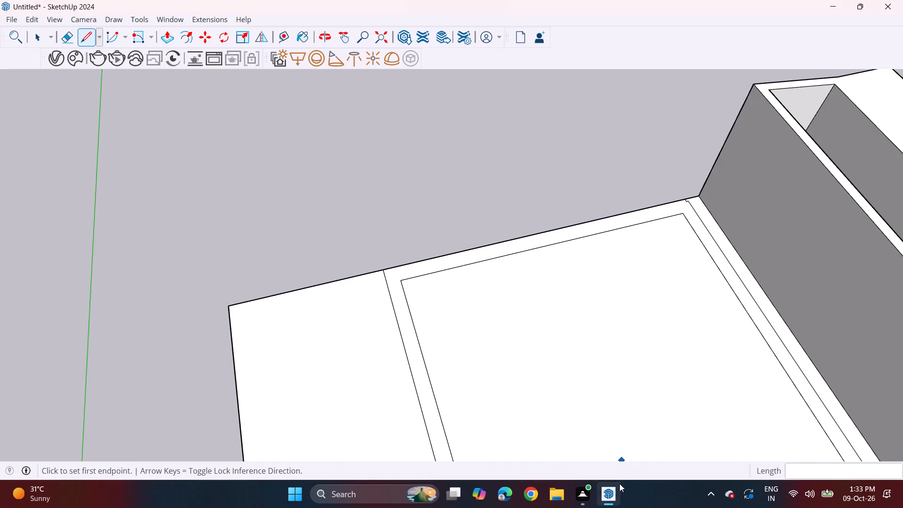
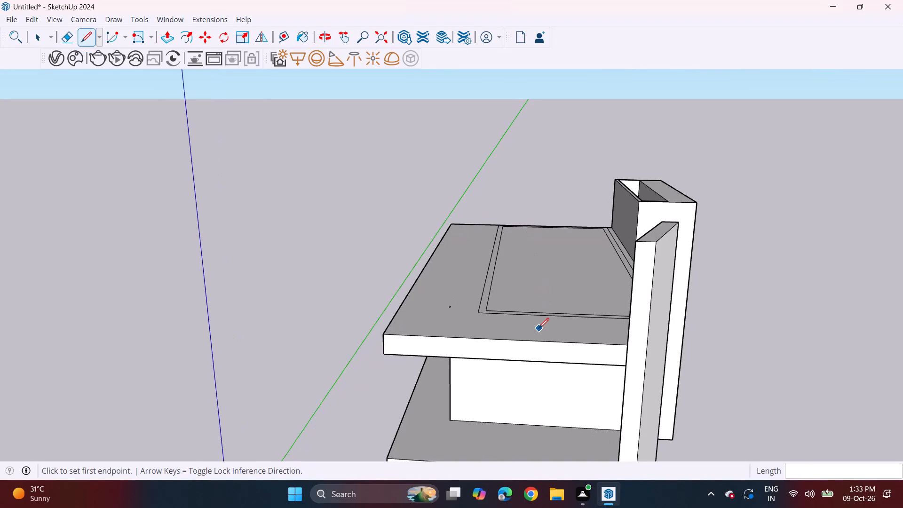
Push/Pull the wall border on the roof slab up 7' 4 15/16", level with the top of the side tower.
scroll(539, 328, up, 1)
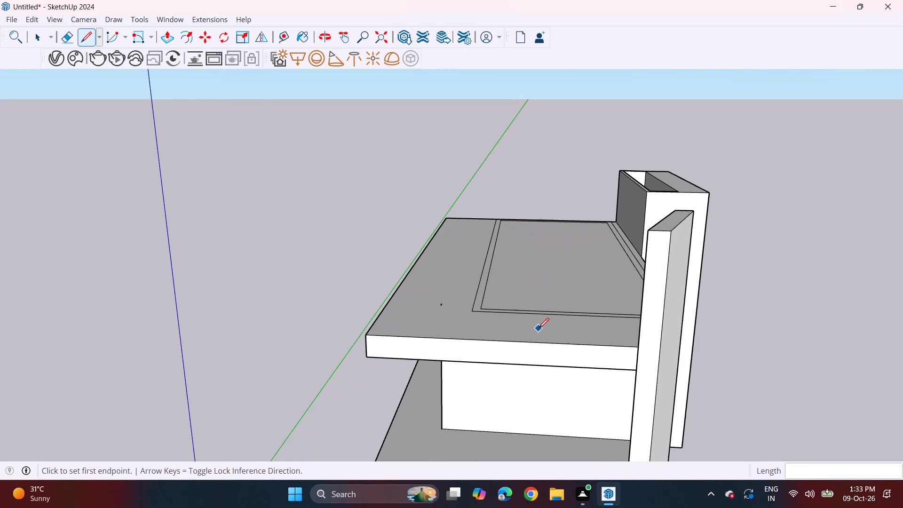
key(p)
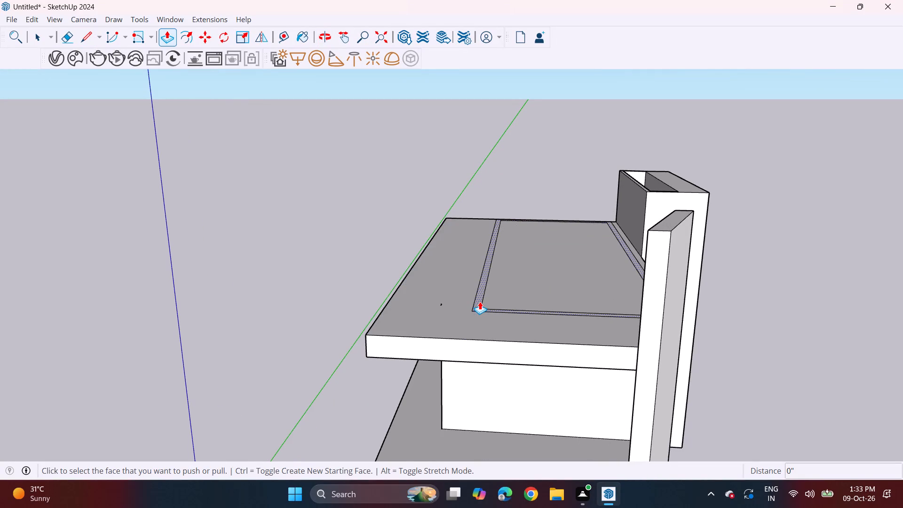
click(480, 302)
middle_drag(490, 225, 496, 216)
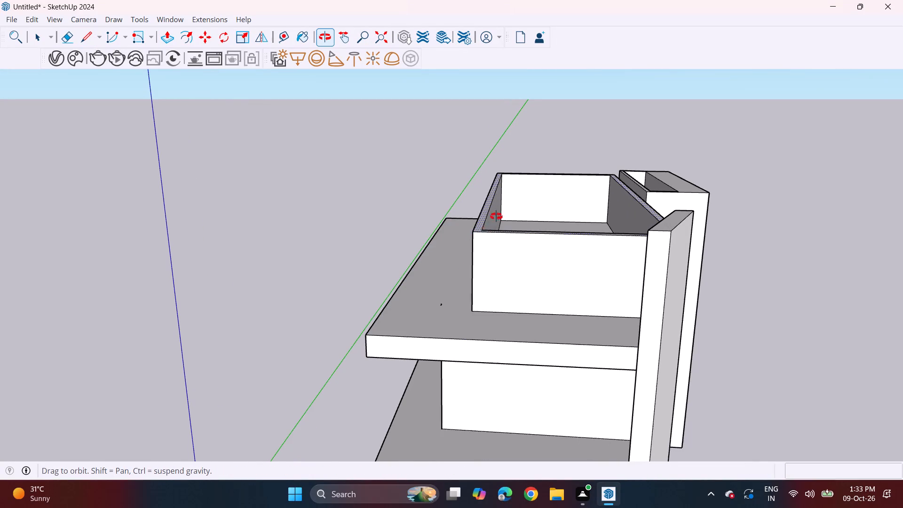
middle_drag(496, 216, 510, 195)
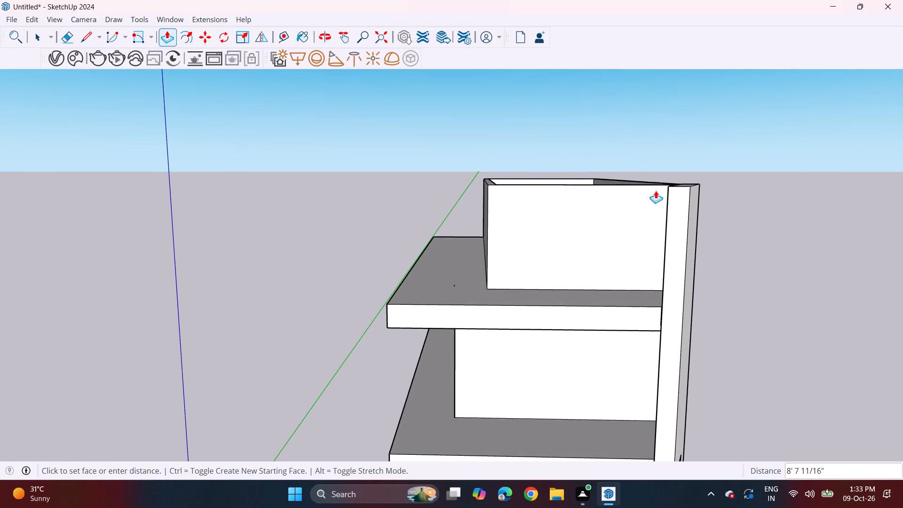
middle_drag(650, 195, 504, 264)
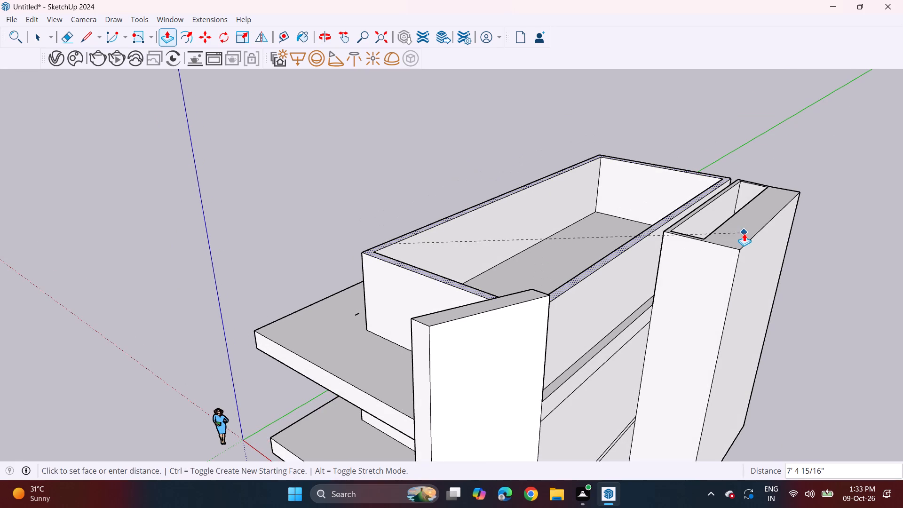
click(742, 244)
Raise the top of the upper-level walls by a further 1' 3 9/16" or so with Push/Pull.
middle_drag(496, 326, 679, 212)
scroll(509, 258, down, 2)
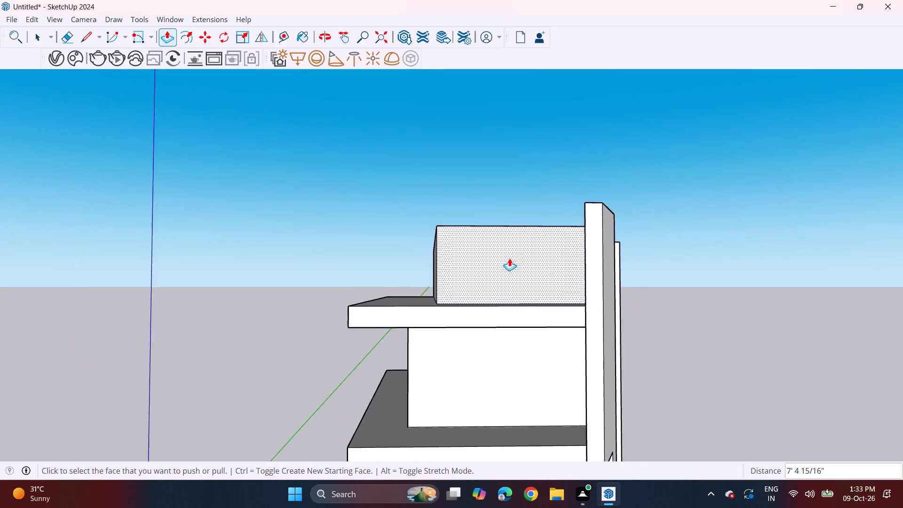
scroll(509, 258, down, 7)
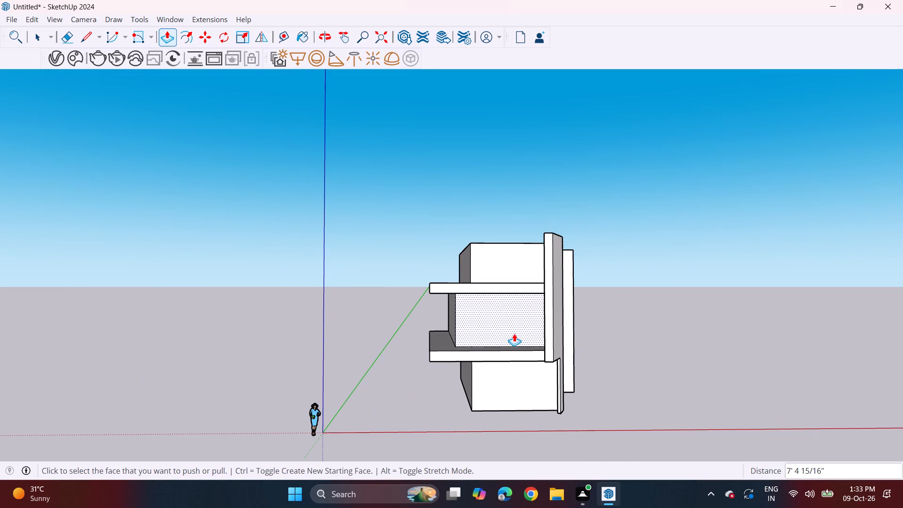
middle_drag(542, 280, 491, 305)
middle_drag(460, 260, 520, 291)
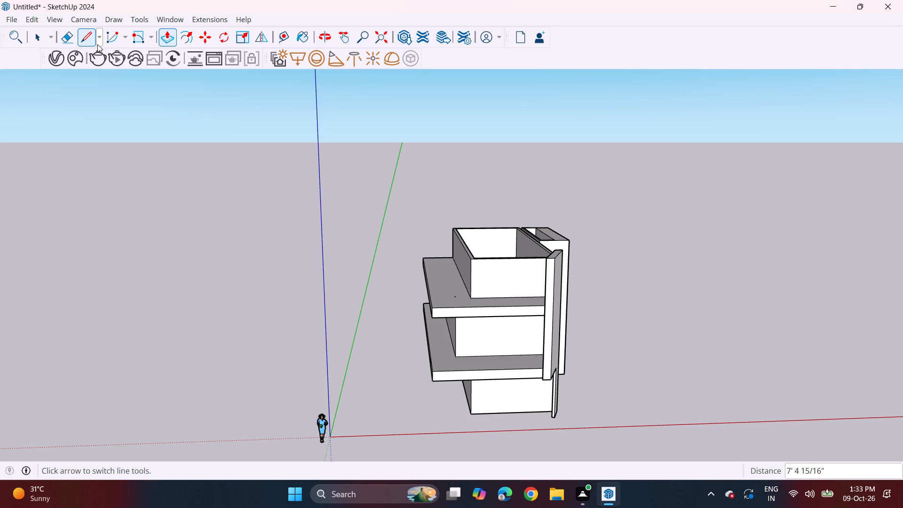
click(97, 44)
middle_drag(578, 281, 564, 212)
middle_drag(555, 214, 550, 216)
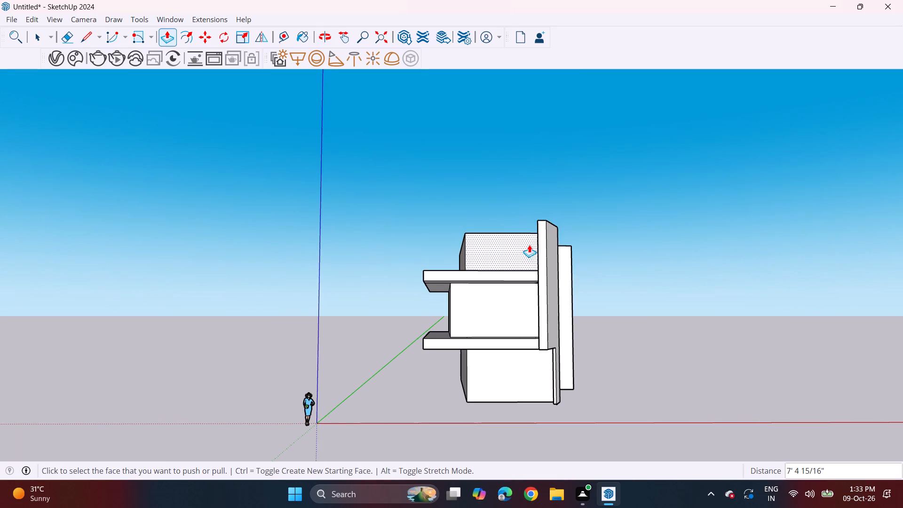
middle_drag(510, 230, 546, 382)
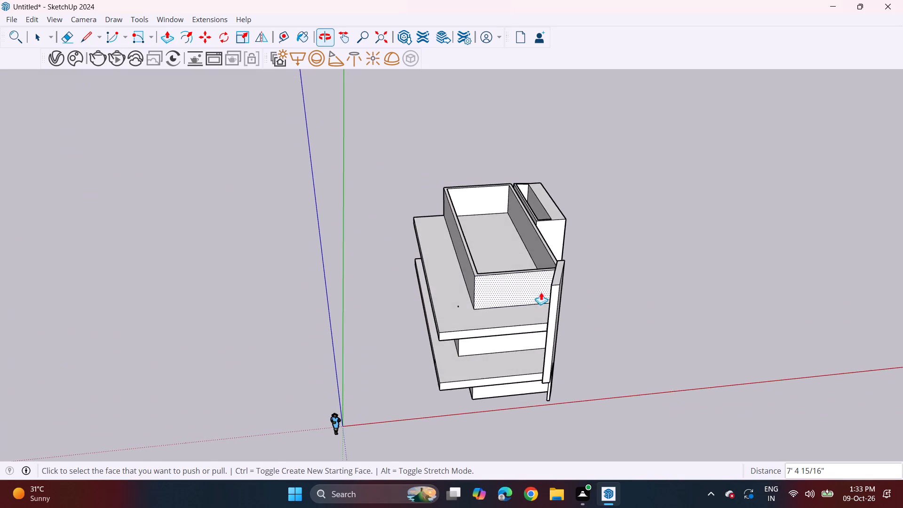
scroll(537, 286, up, 5)
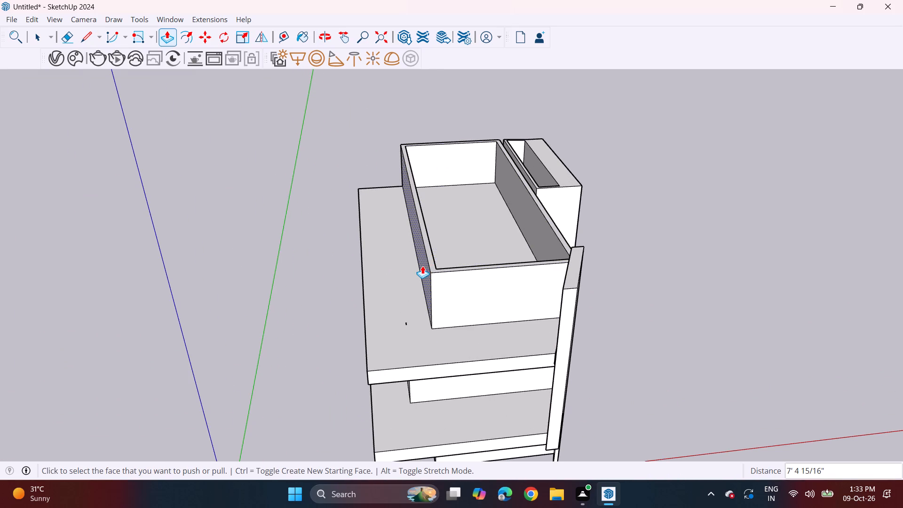
click(433, 257)
click(436, 242)
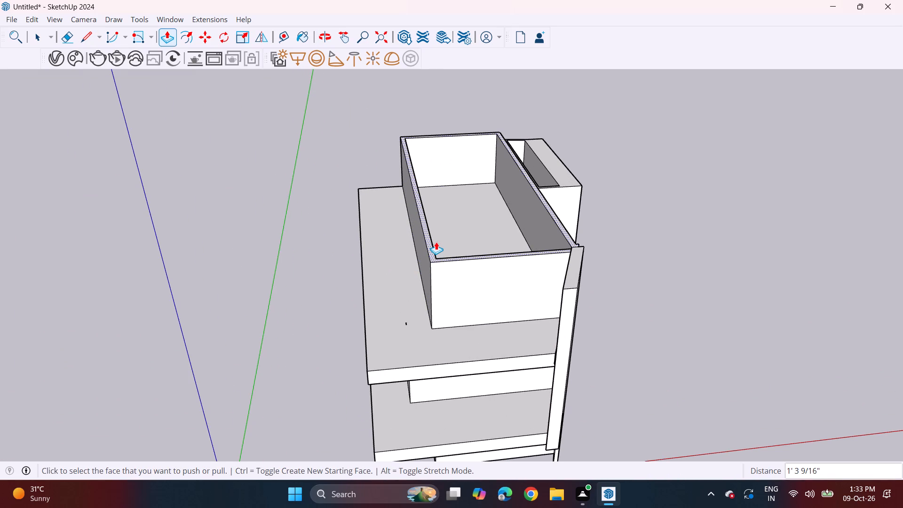
Draw a sloping line about 15' 8" long across the front wall, from its top corner at the fin down to the outer vertical edge.
middle_drag(559, 250, 568, 146)
scroll(559, 250, up, 1)
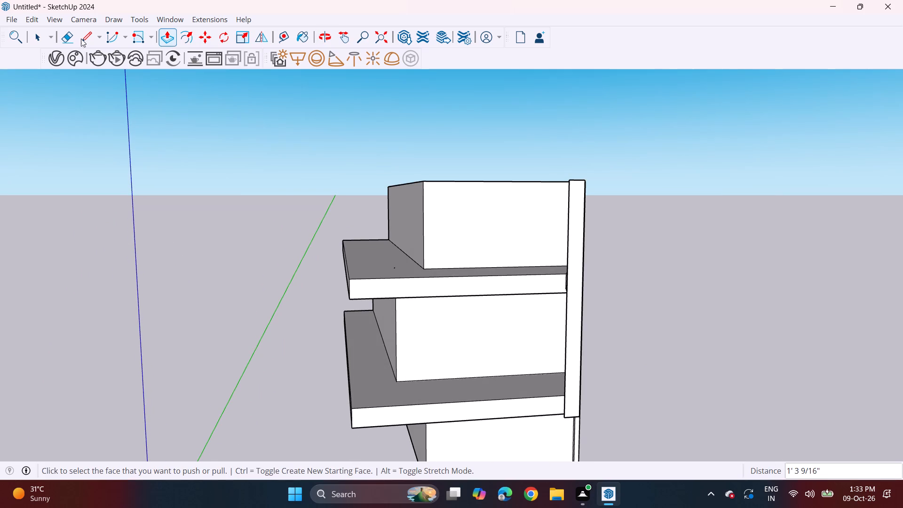
click(85, 40)
middle_drag(623, 252, 667, 242)
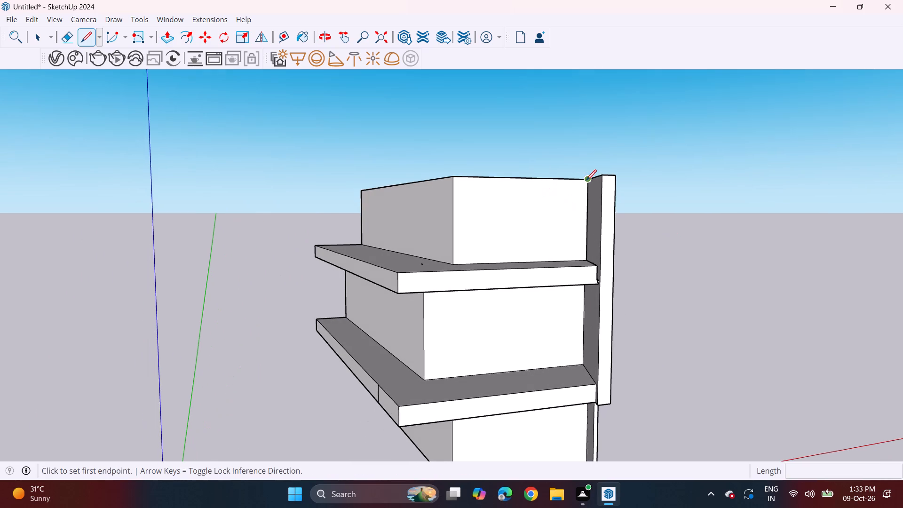
click(586, 180)
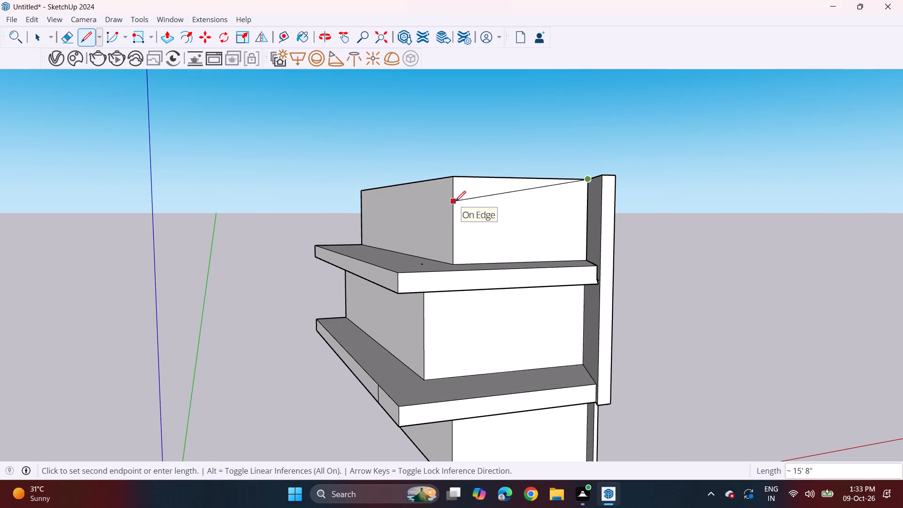
click(455, 201)
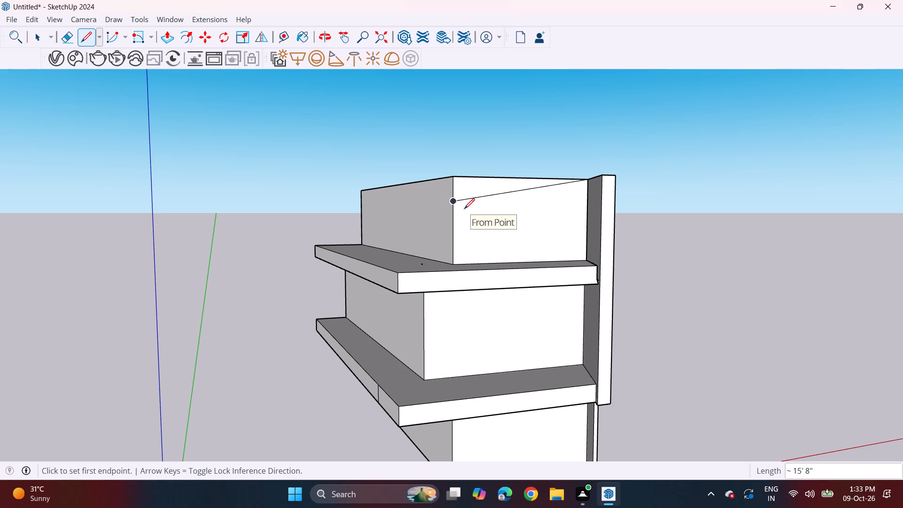
Push the triangle above the sloping line back through the front wall's thickness, about 8 1/4".
middle_drag(522, 194, 594, 281)
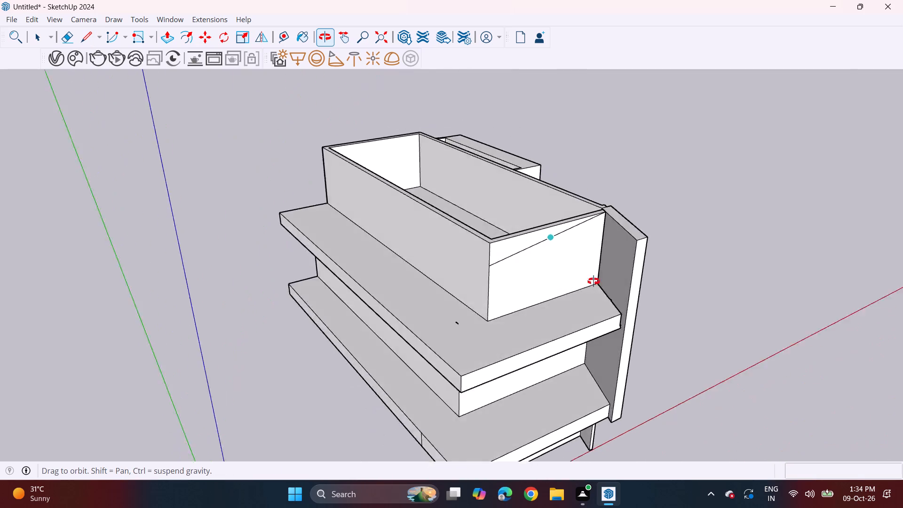
middle_drag(594, 281, 618, 277)
middle_drag(528, 250, 517, 274)
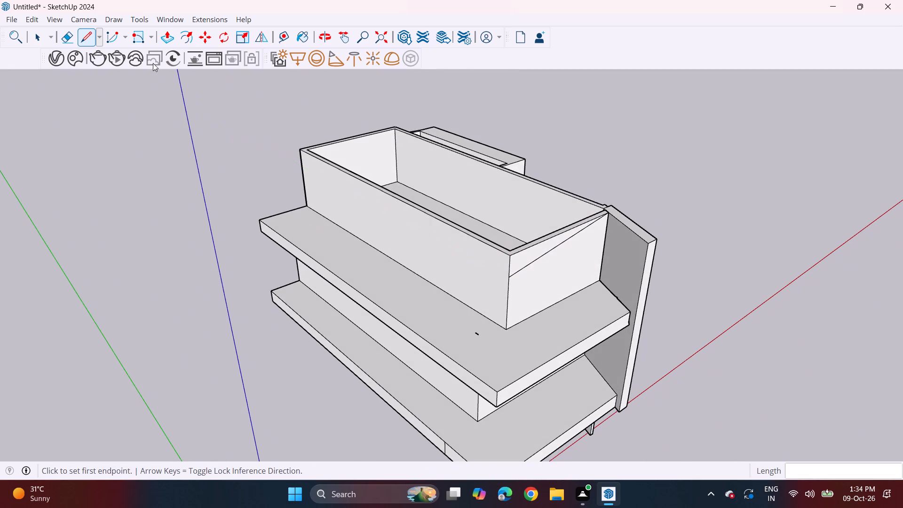
click(170, 39)
click(525, 262)
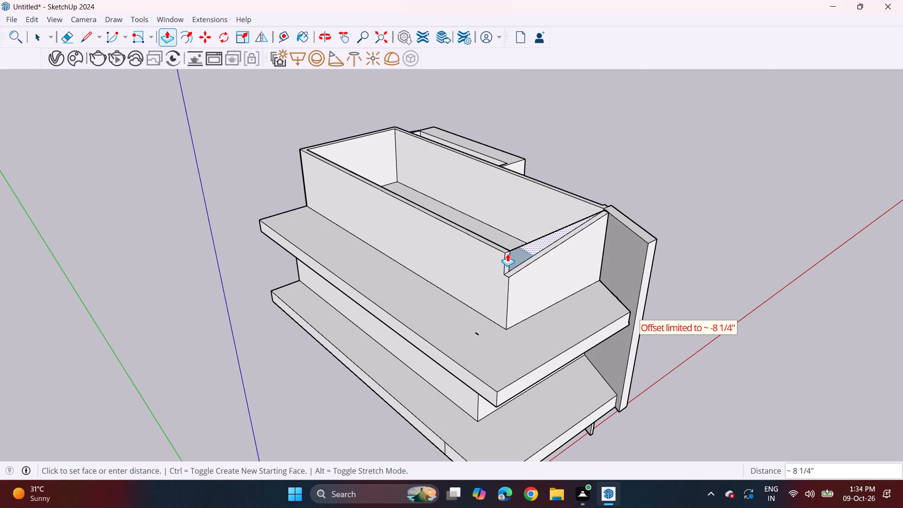
click(507, 254)
Erase the top edge of the leftover triangular face behind the front wall's sloped cut.
middle_drag(546, 239, 514, 226)
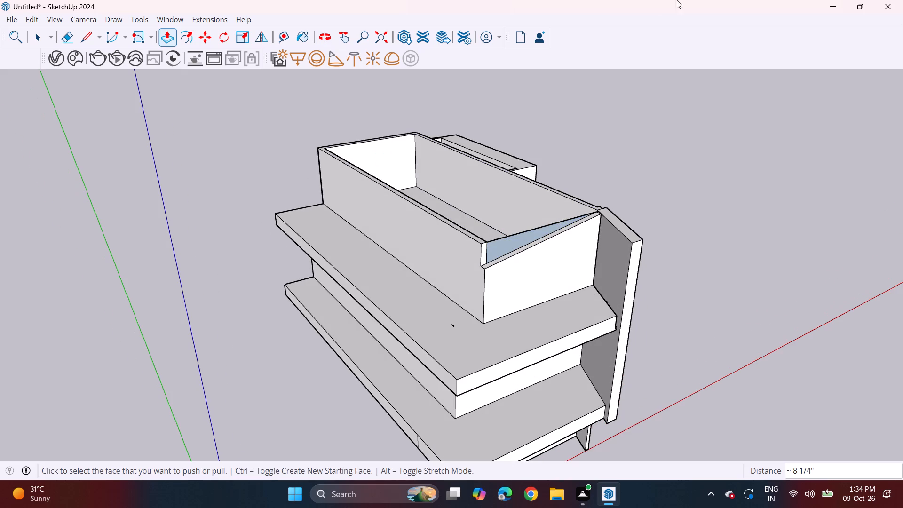
click(73, 39)
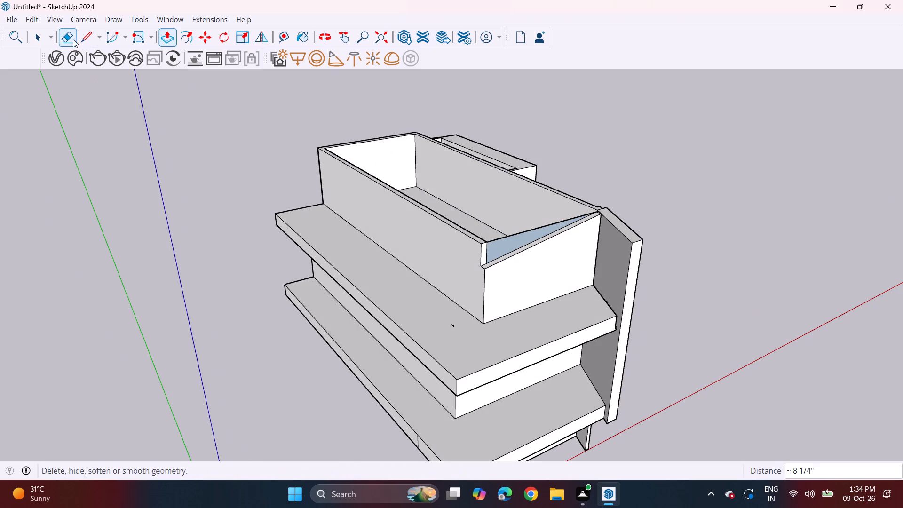
click(515, 237)
click(515, 238)
click(516, 233)
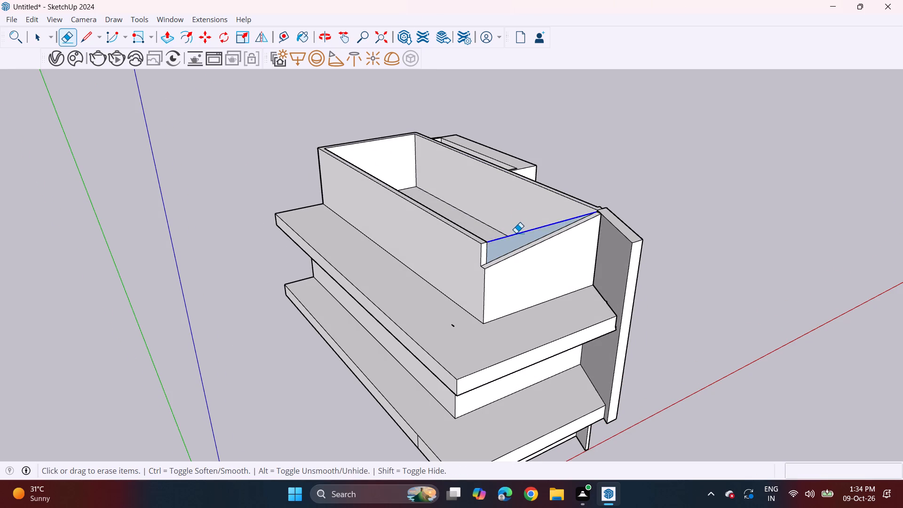
Draw a line along the outer long wall's face, from the sloped cut's low end to the far vertical edge.
middle_drag(530, 235, 559, 210)
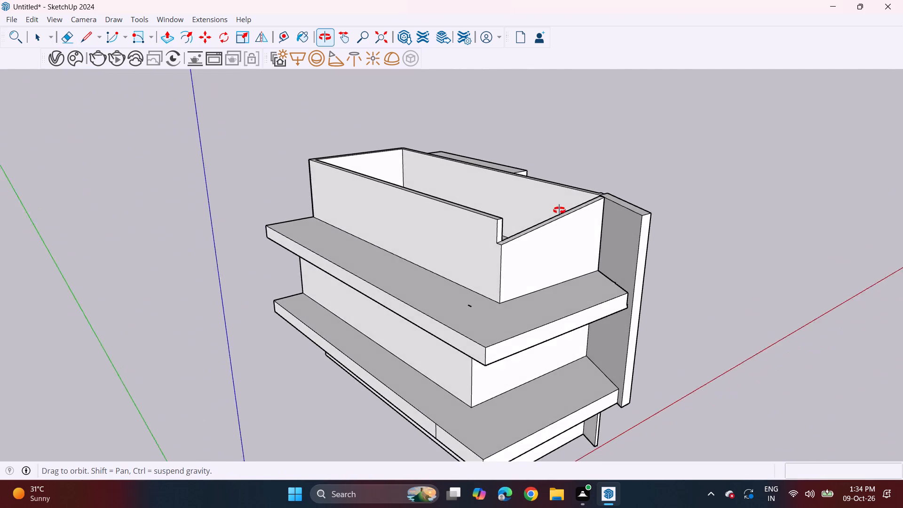
middle_drag(559, 210, 565, 212)
middle_drag(501, 248, 620, 232)
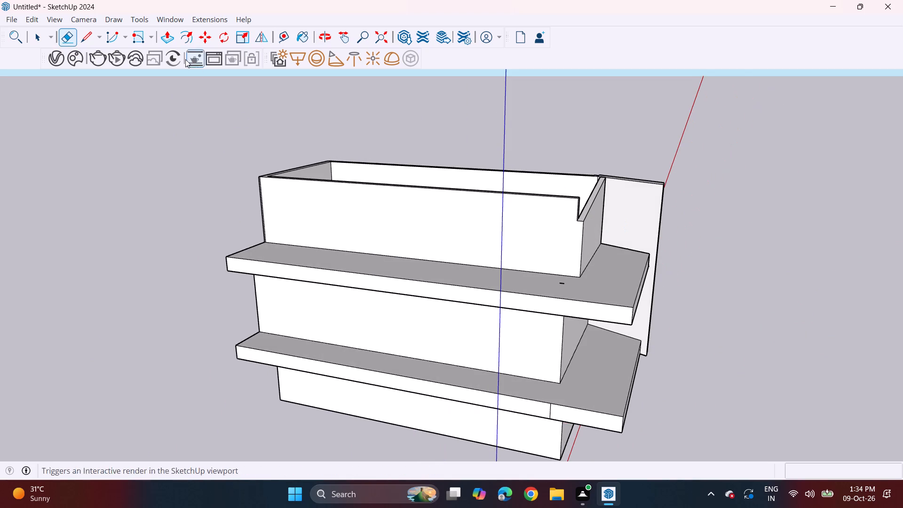
click(88, 36)
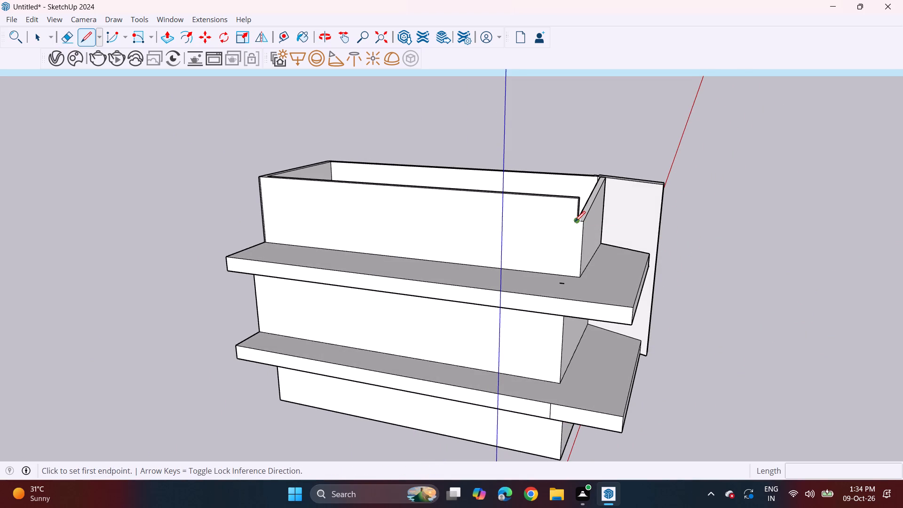
click(575, 222)
click(262, 198)
Push the end of the long wall's upper strip back about 39' 5 11/16" to the far end wall, lowering the long wall.
middle_drag(526, 206, 468, 206)
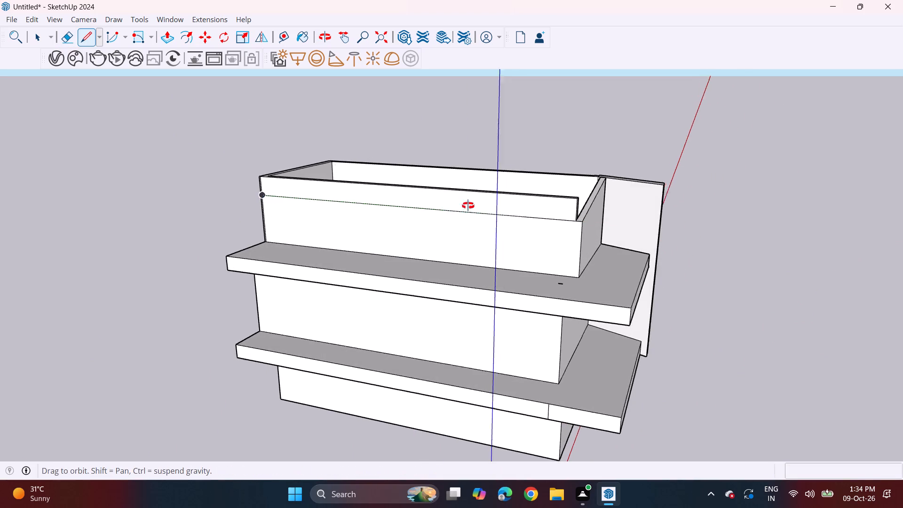
middle_drag(468, 206, 295, 190)
double_click(166, 40)
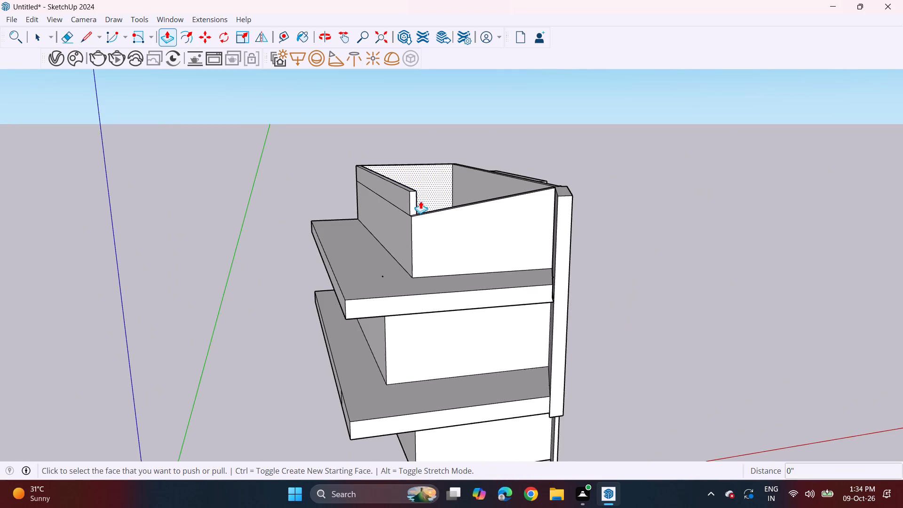
double_click(413, 208)
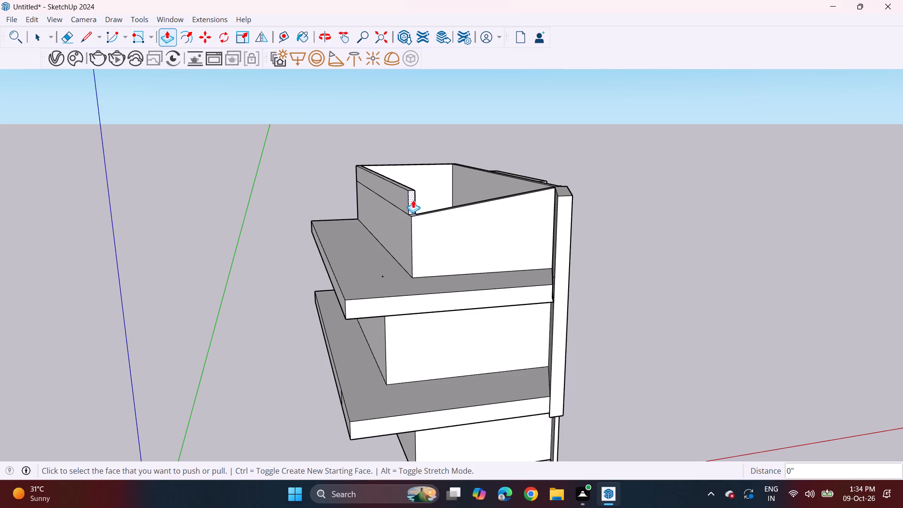
click(415, 206)
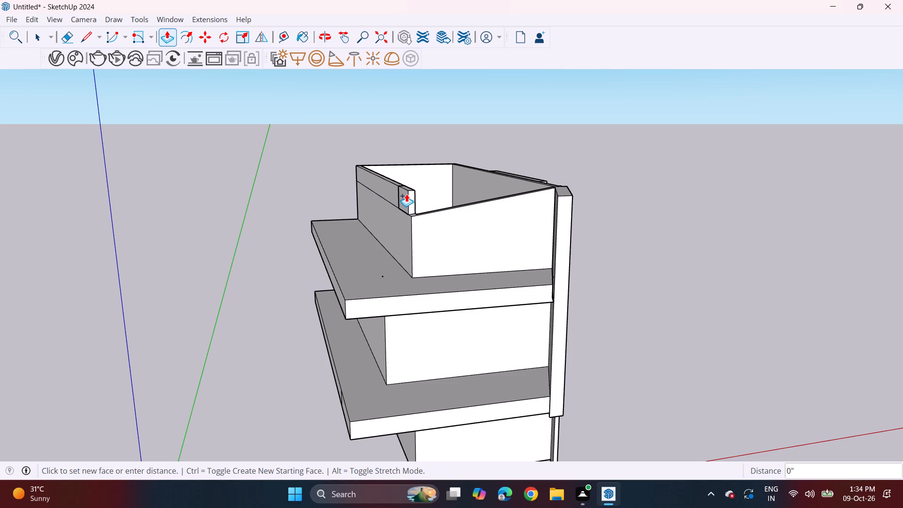
click(365, 163)
Draw a sloping line across the far end wall, from its tower-side top corner down to the lowered long wall's height at the outer edge.
middle_drag(404, 178, 856, 222)
middle_drag(148, 233, 311, 218)
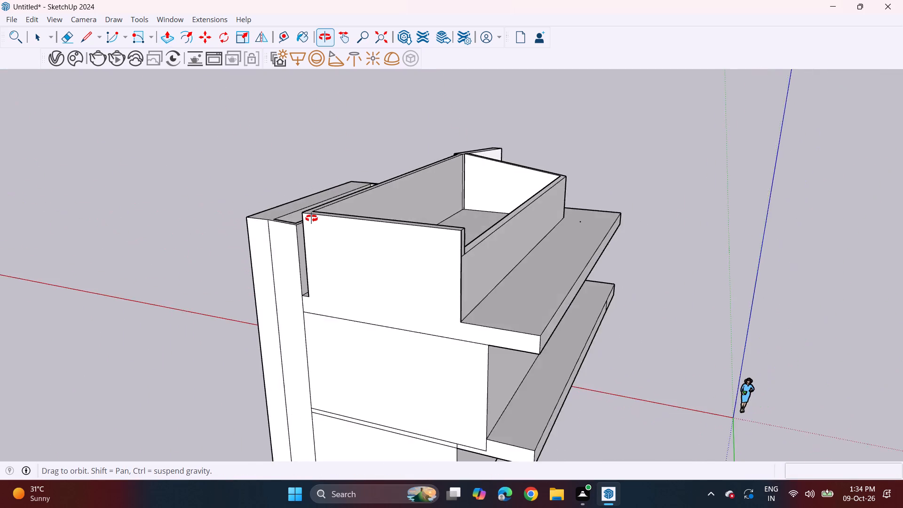
middle_drag(311, 218, 370, 206)
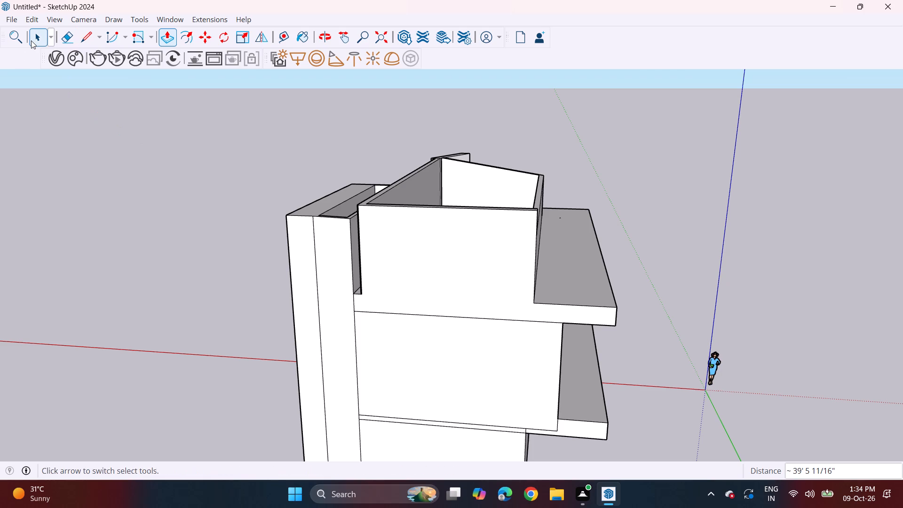
click(31, 40)
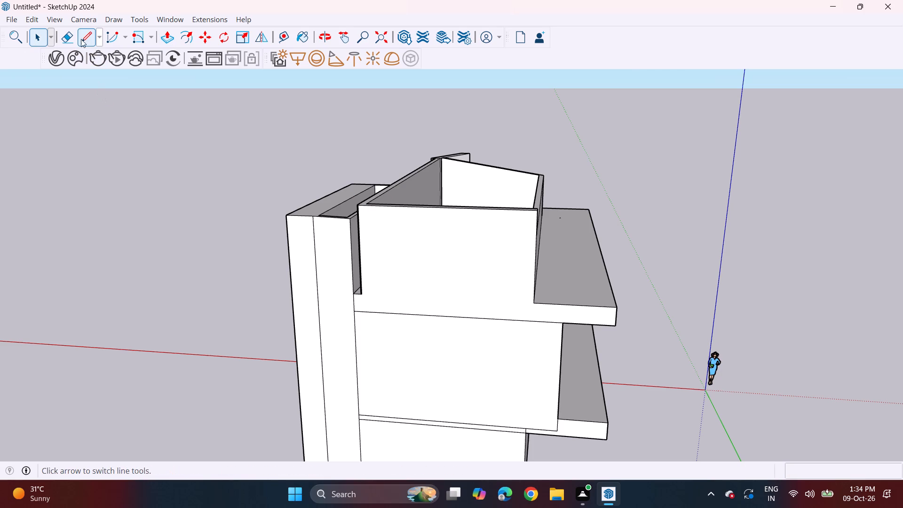
click(83, 43)
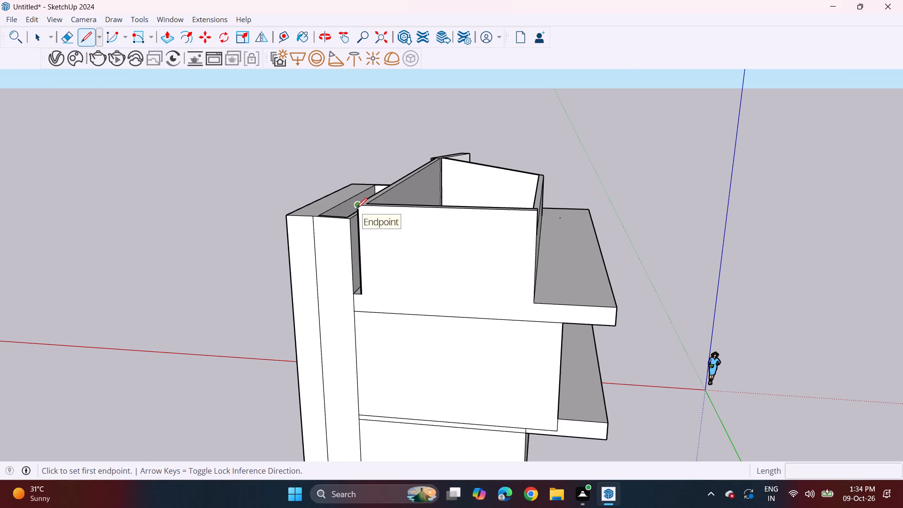
click(356, 208)
middle_drag(538, 237, 422, 228)
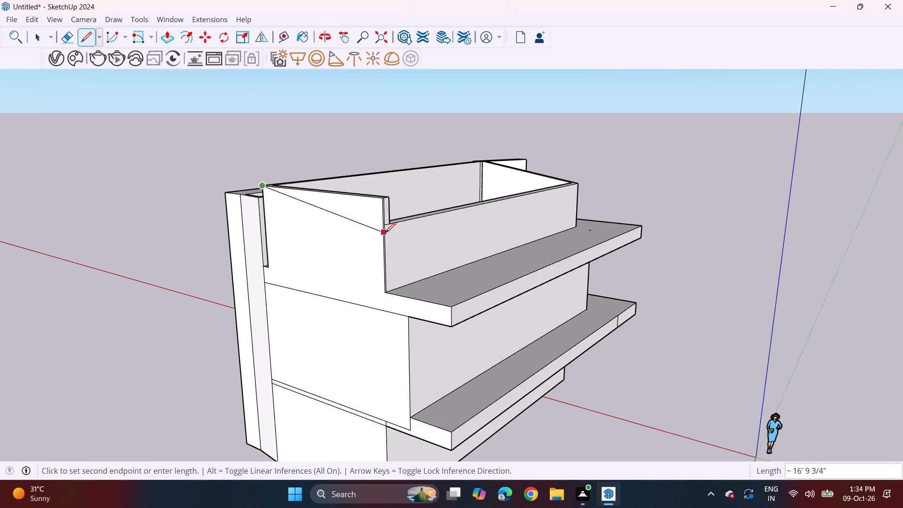
click(382, 224)
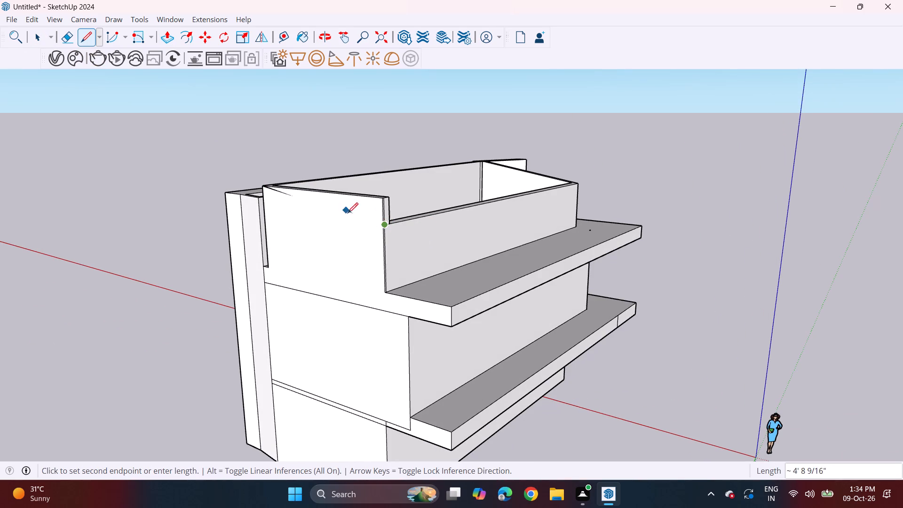
Draw a sloping line about 16' 8 7/16" on the far end wall's outer face, from its tower-side top corner to the lowered long wall's top.
click(379, 228)
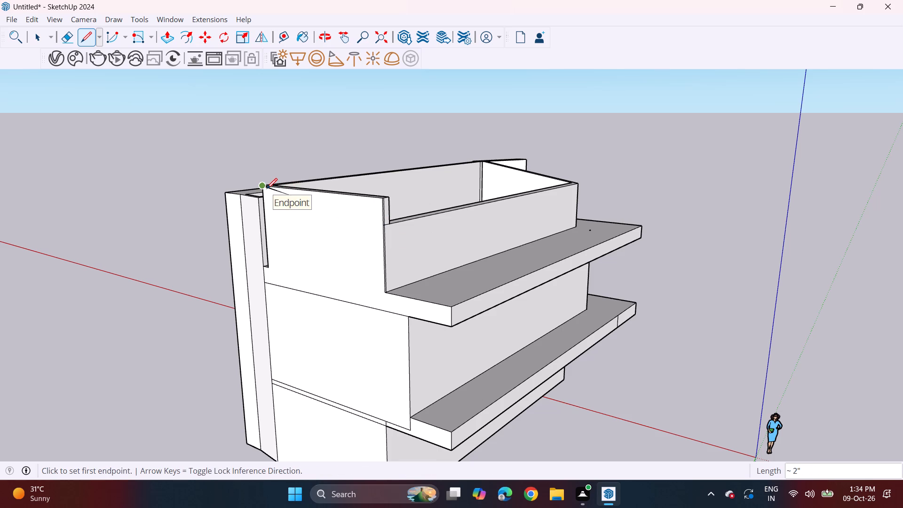
click(267, 189)
click(380, 225)
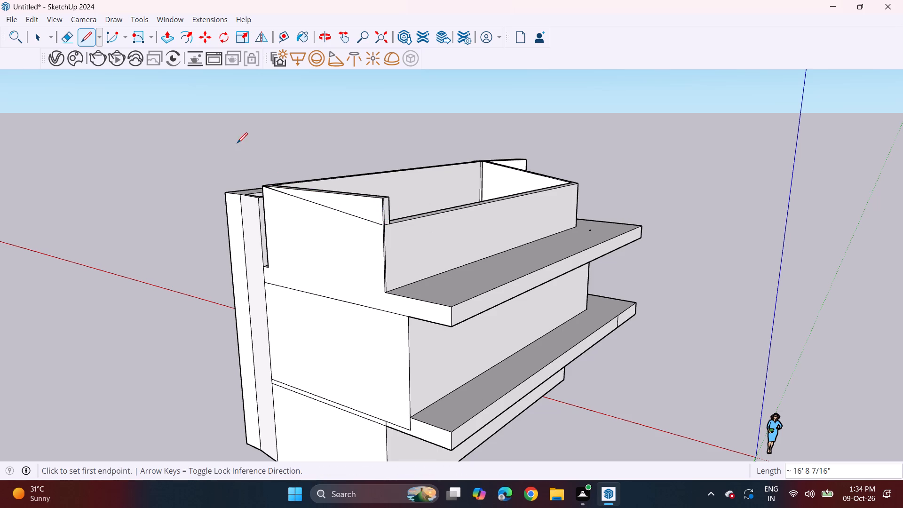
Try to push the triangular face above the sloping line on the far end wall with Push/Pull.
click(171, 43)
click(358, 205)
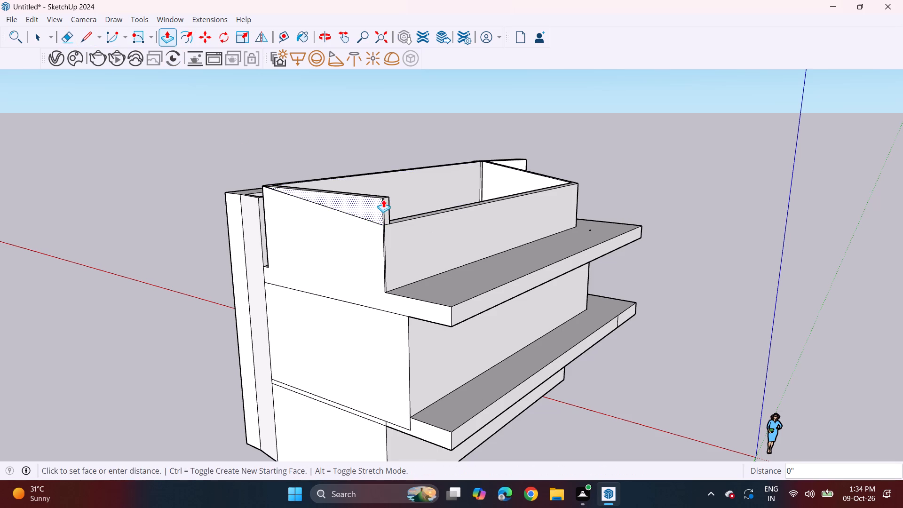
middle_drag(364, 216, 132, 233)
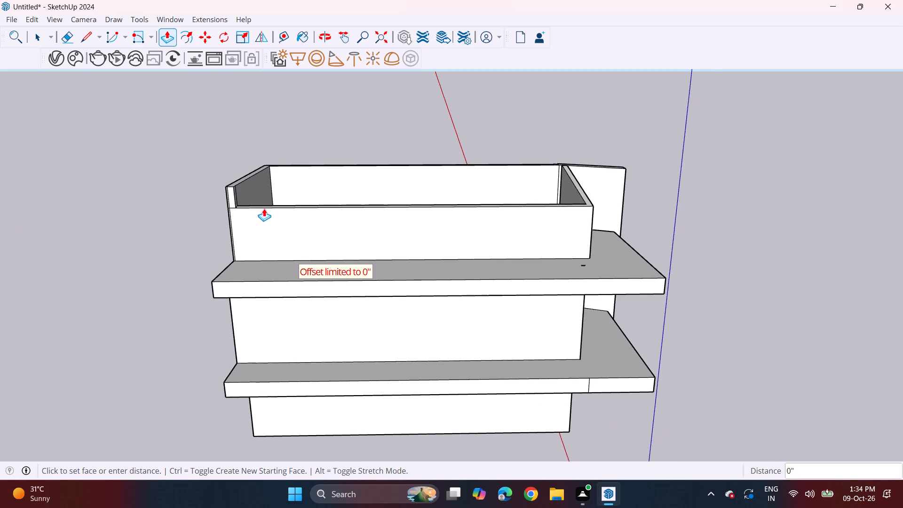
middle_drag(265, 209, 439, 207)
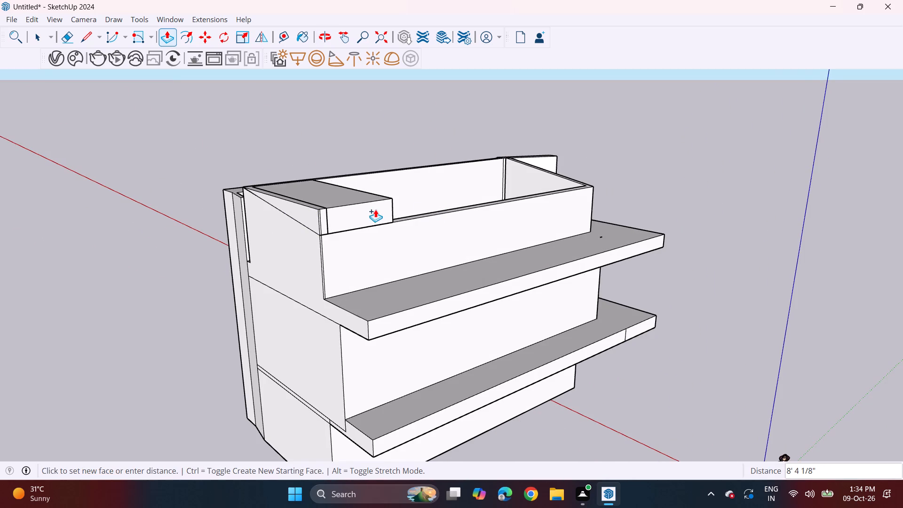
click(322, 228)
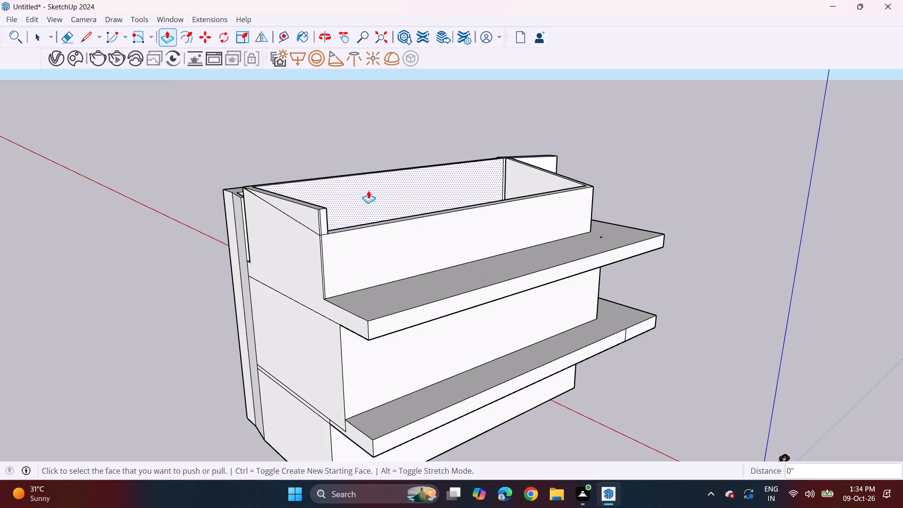
Erase the edges of the triangular wedge above the sloping line so the far end wall keeps only its sloped top.
click(72, 38)
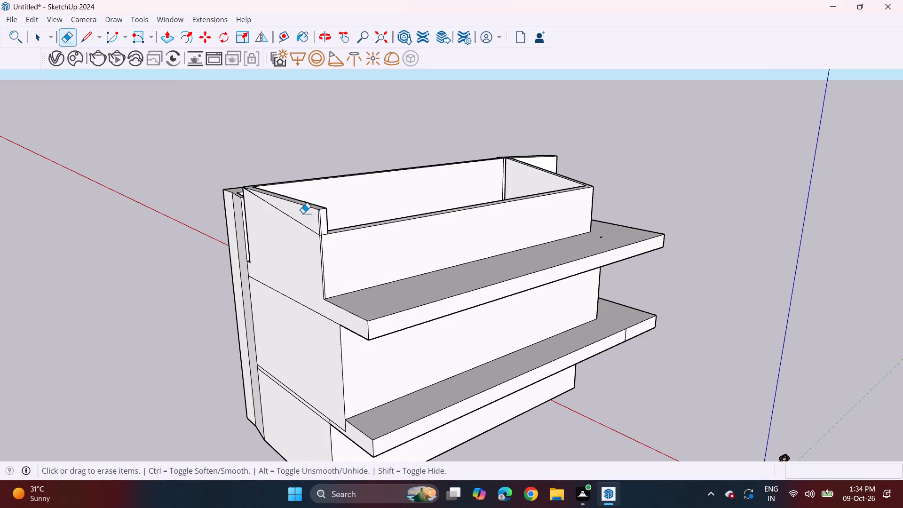
drag(328, 203, 325, 210)
drag(322, 211, 311, 218)
click(314, 210)
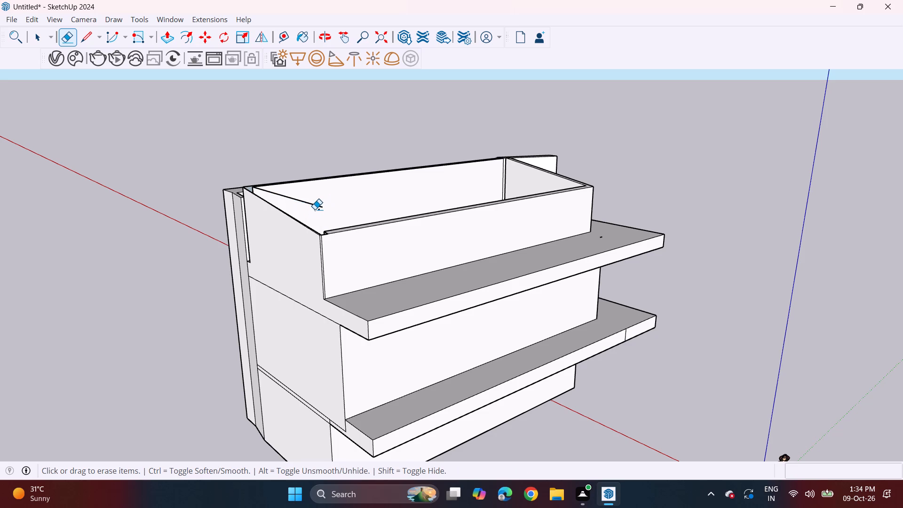
click(318, 207)
Draw a rotated rectangle 6" wide standing upright along the sloped top edge of the end wall beside the fin.
middle_drag(372, 221, 154, 241)
middle_drag(276, 189, 278, 191)
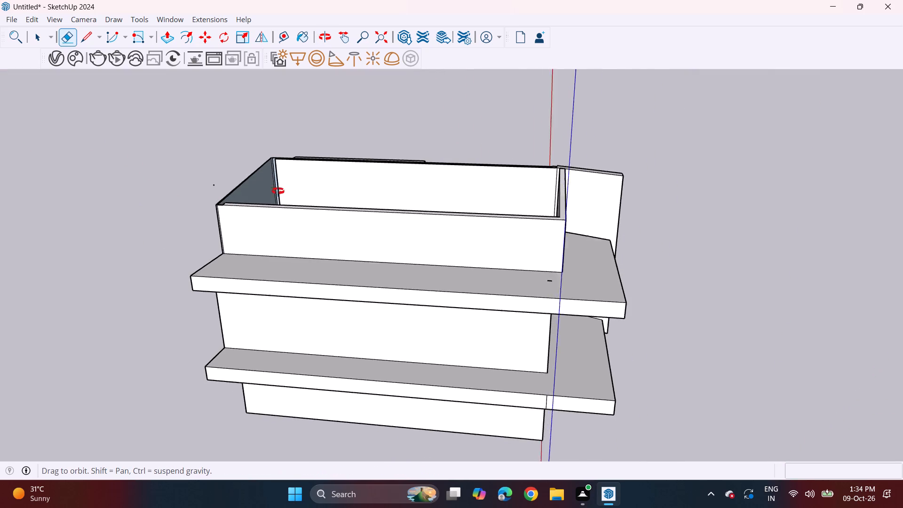
middle_drag(278, 191, 111, 179)
middle_drag(470, 224, 272, 191)
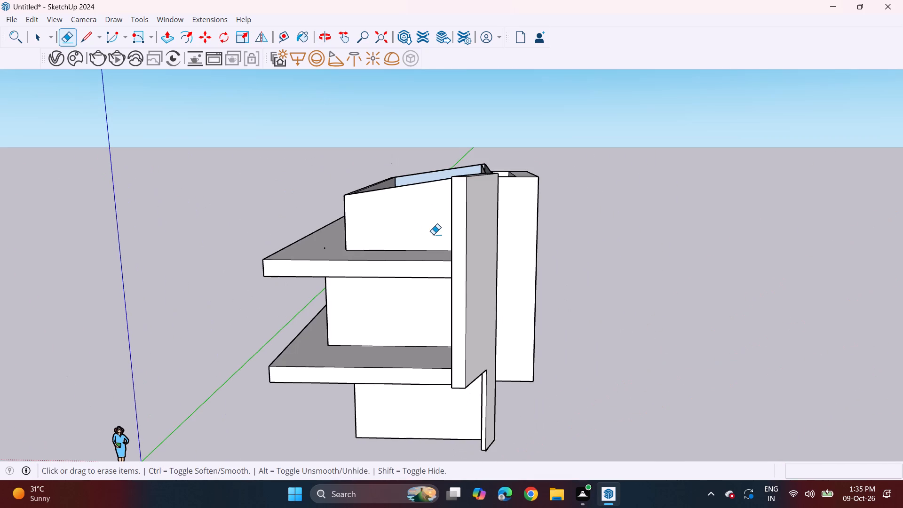
middle_drag(415, 202, 473, 217)
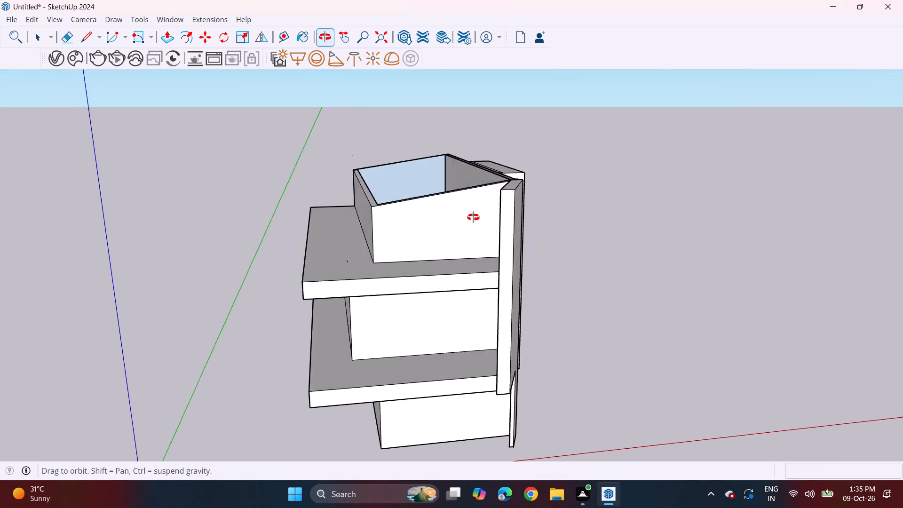
middle_drag(473, 217, 452, 164)
middle_drag(446, 163, 552, 361)
scroll(551, 237, up, 2)
middle_drag(513, 251, 671, 231)
scroll(574, 195, up, 2)
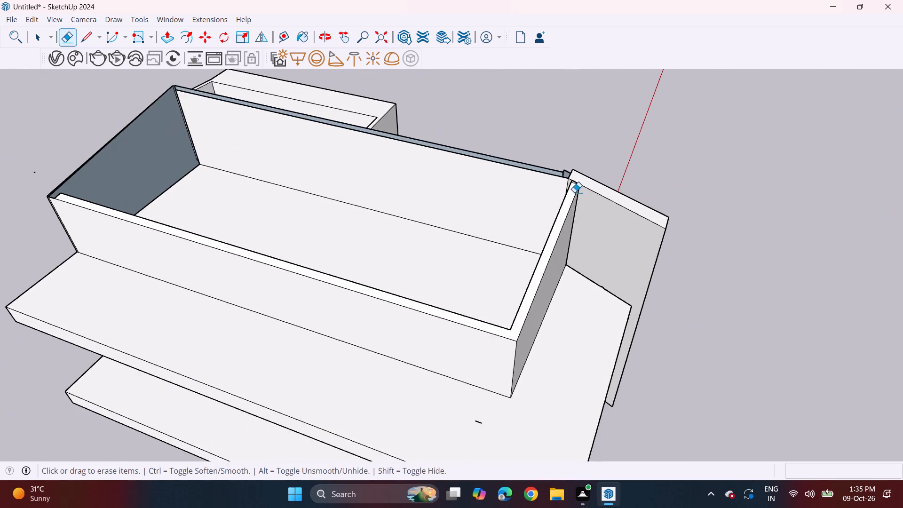
middle_drag(572, 190, 764, 199)
middle_drag(733, 199, 328, 83)
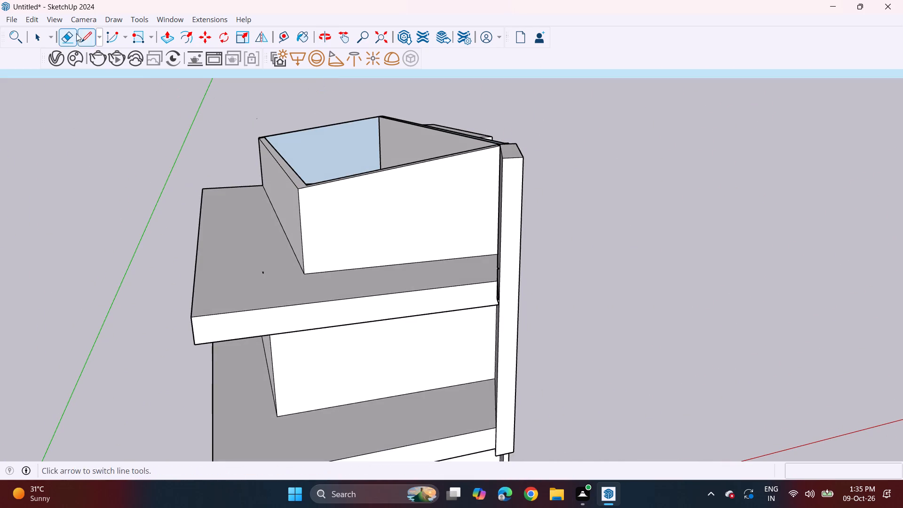
middle_drag(449, 134, 475, 173)
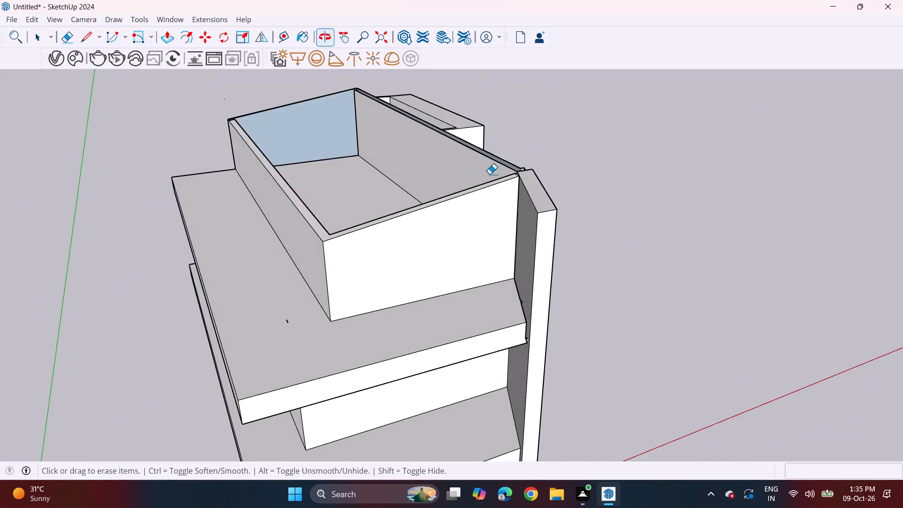
scroll(551, 189, up, 2)
click(143, 42)
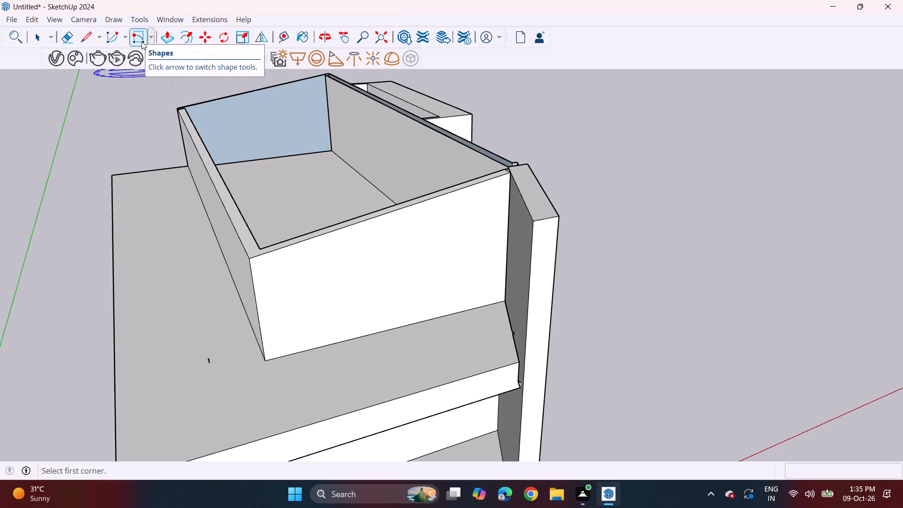
click(510, 171)
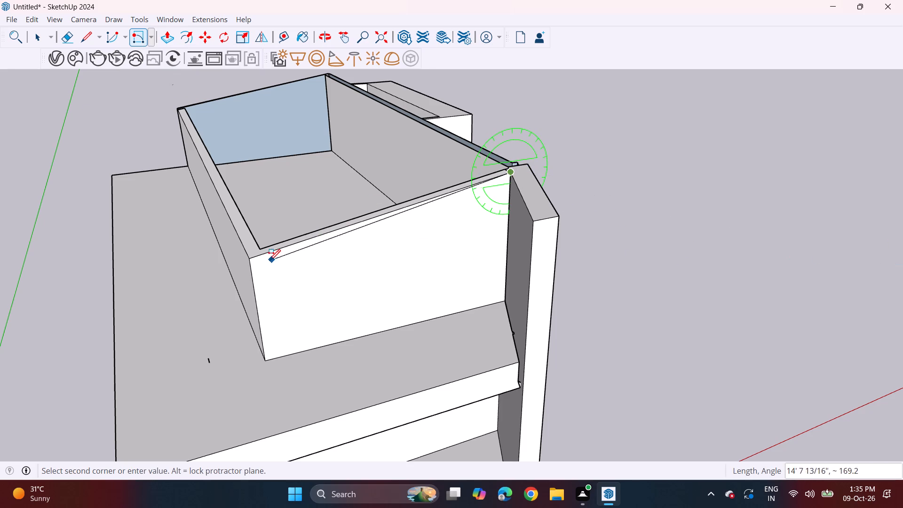
double_click(246, 261)
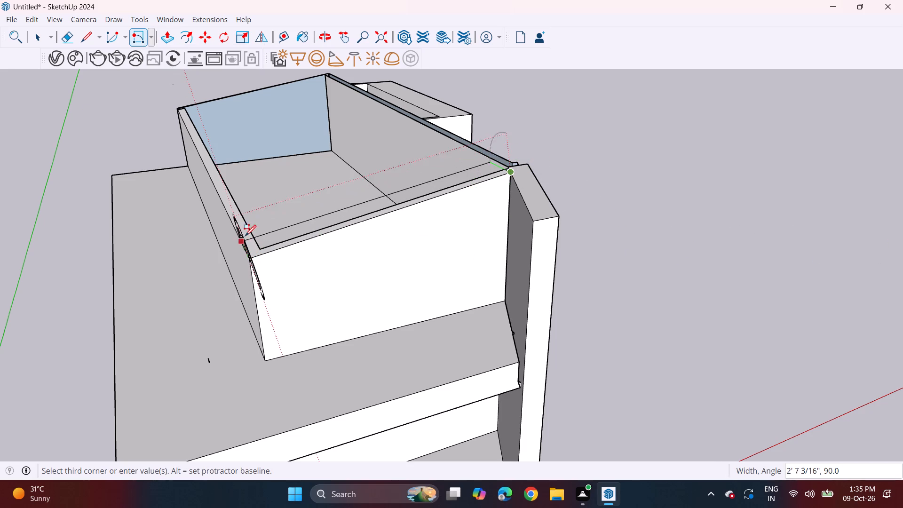
middle_drag(249, 232, 520, 146)
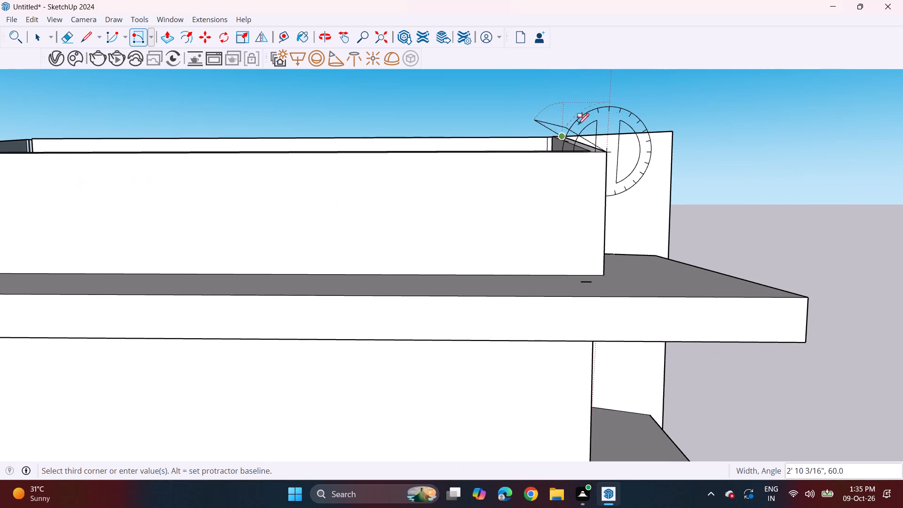
middle_drag(612, 124, 545, 135)
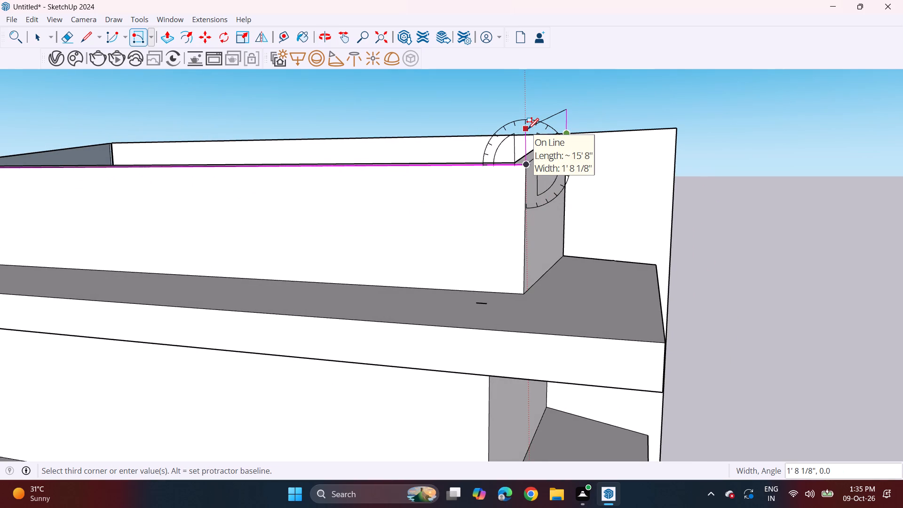
key(6)
key(Return)
Pull the thin upright strip about 41' 8 7/16" across the walled level to the opposite end wall as a sloped roof slab.
middle_drag(499, 221, 736, 255)
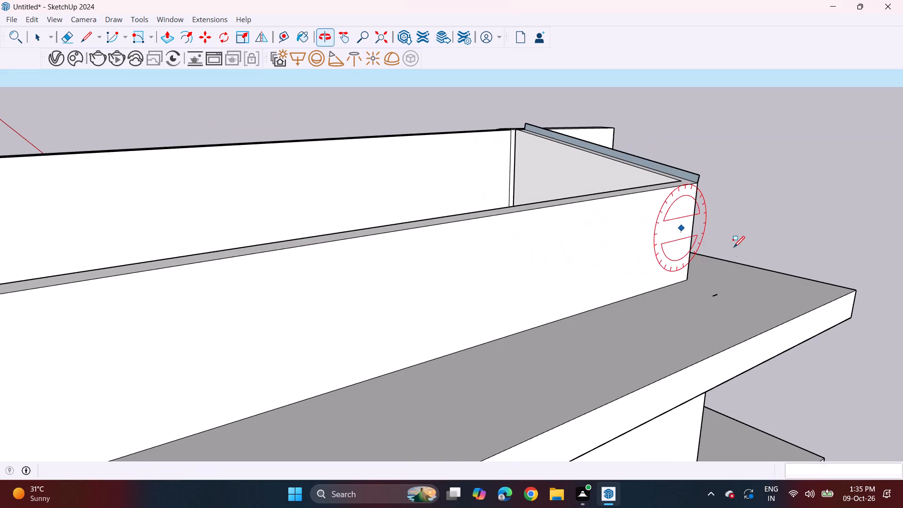
key(space)
text(m)
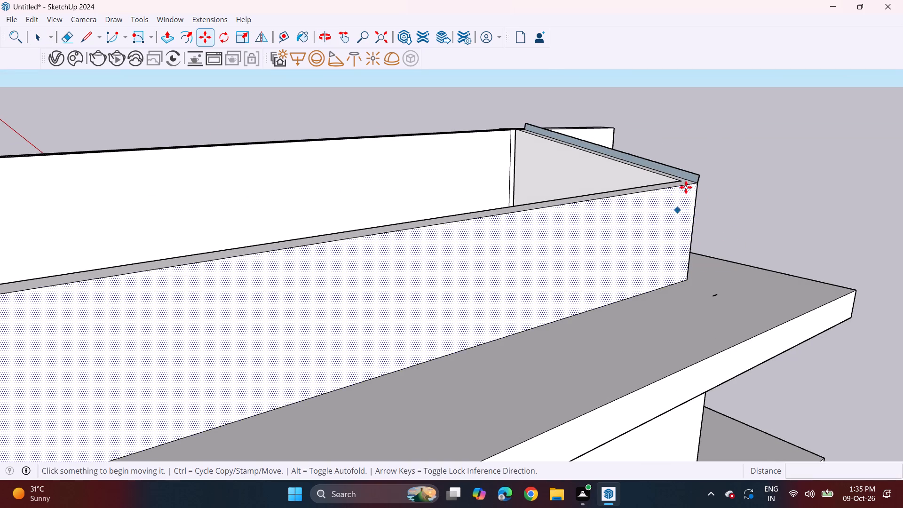
key(p)
click(689, 171)
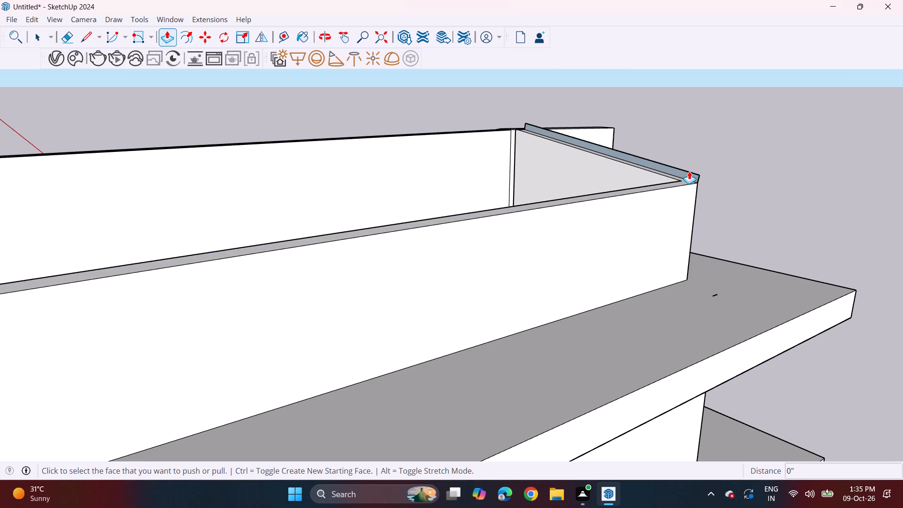
click(687, 174)
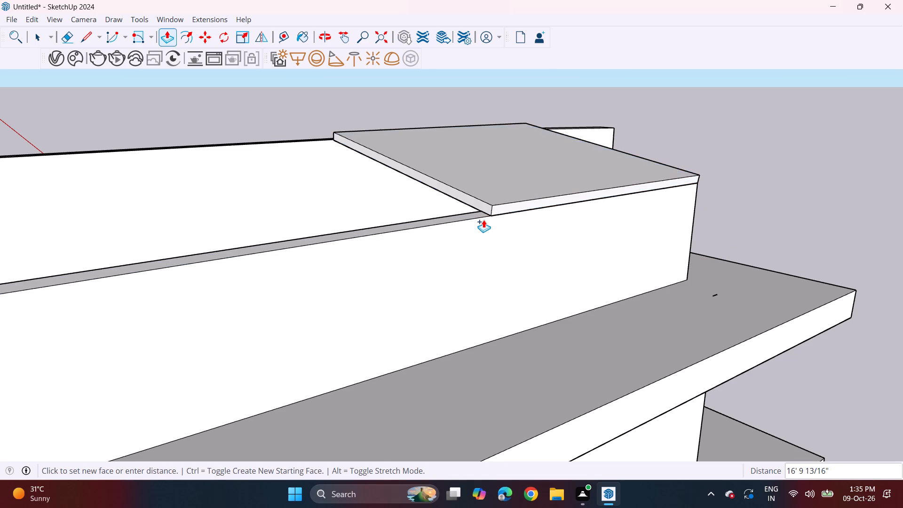
scroll(484, 220, down, 5)
shift+middle_drag(487, 222, 569, 210)
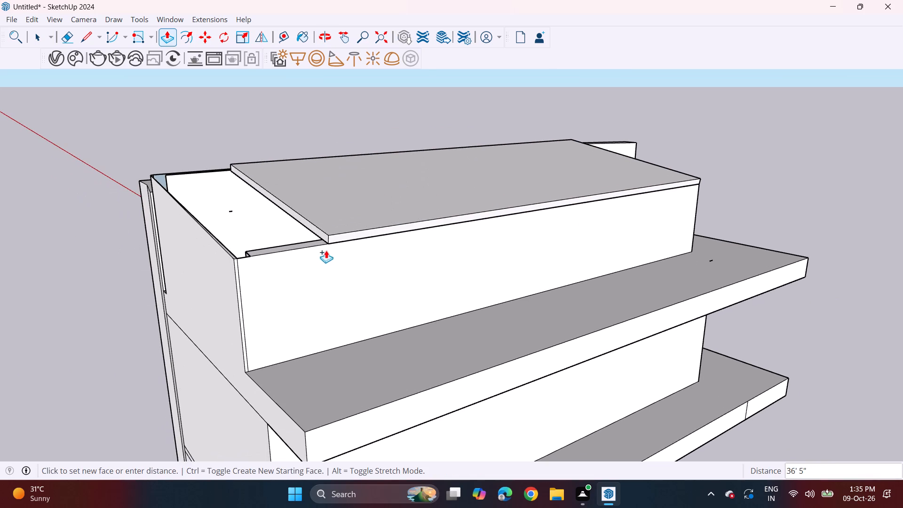
click(222, 268)
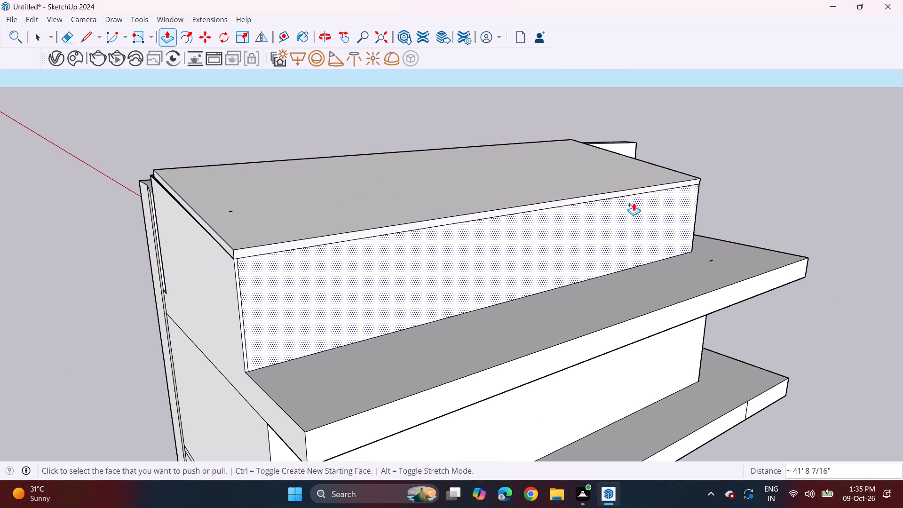
Raise the sloped roof slab's top face by about 1' 3/16" to thicken it.
middle_drag(636, 202, 194, 170)
middle_drag(446, 141, 372, 166)
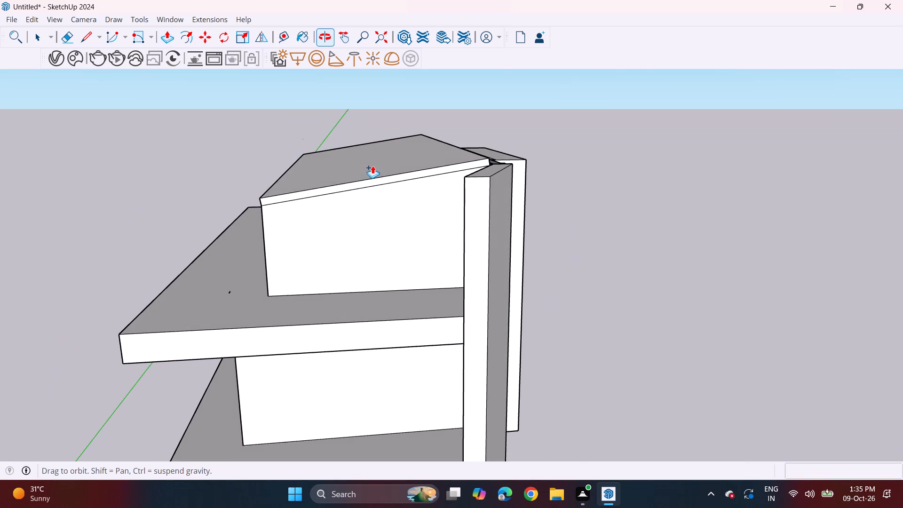
click(372, 166)
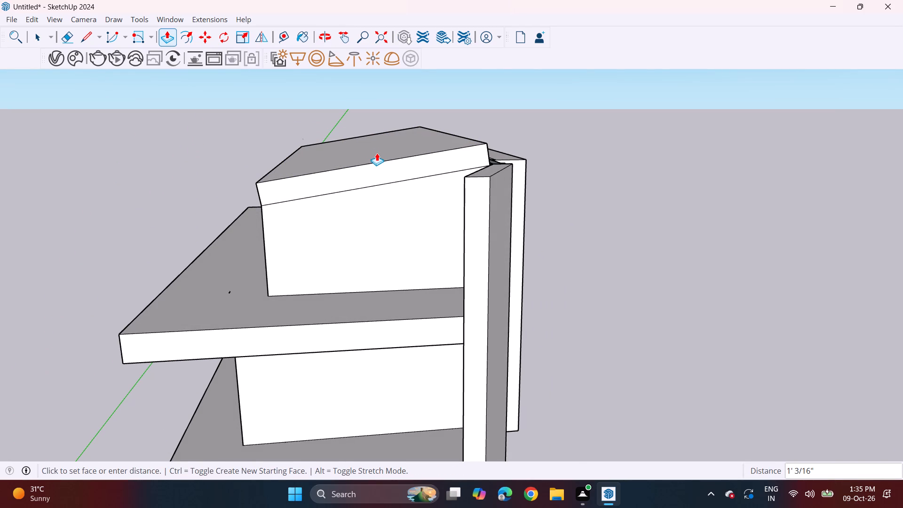
click(377, 153)
Pull the roof slab's fin-side end face outward about 6' 3 1/4" as an overhang.
click(376, 169)
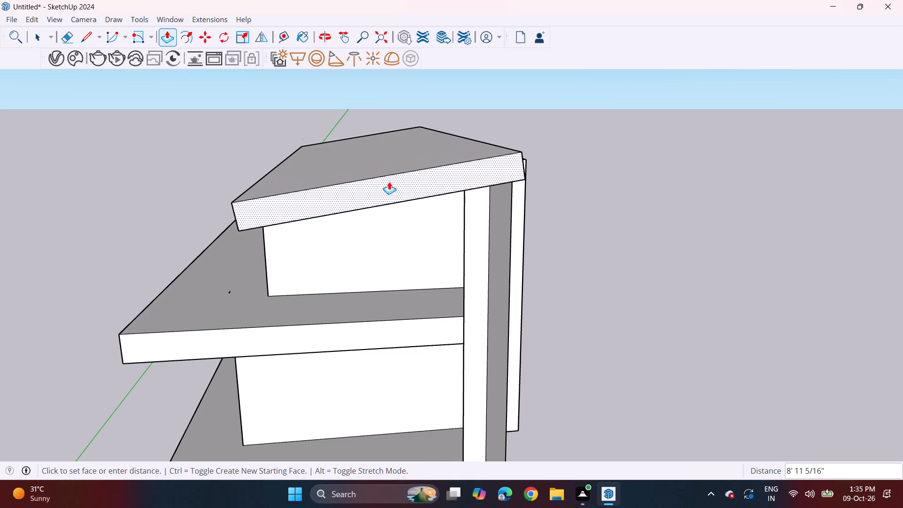
middle_drag(389, 182, 613, 129)
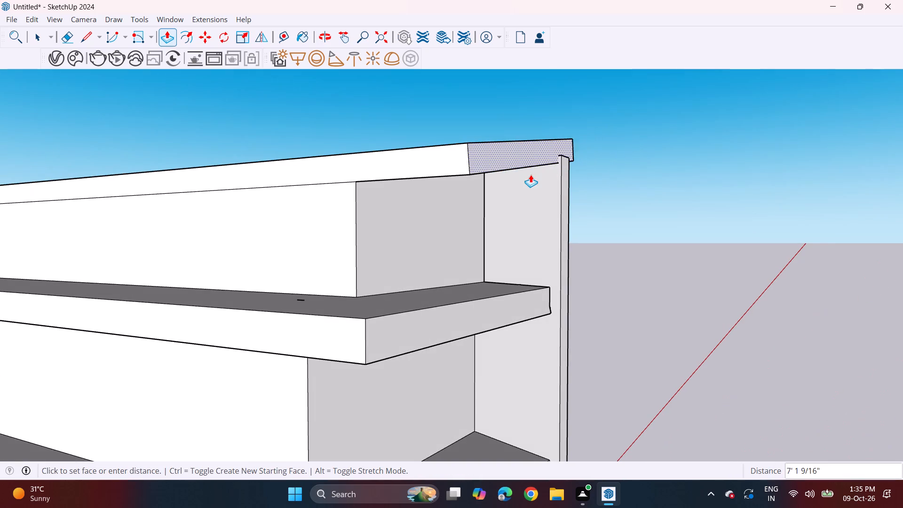
click(521, 186)
Push the roof slab's high long edge face back about 1' 6 3/8", to the midpoint of the fin's top edge.
middle_drag(575, 180, 539, 189)
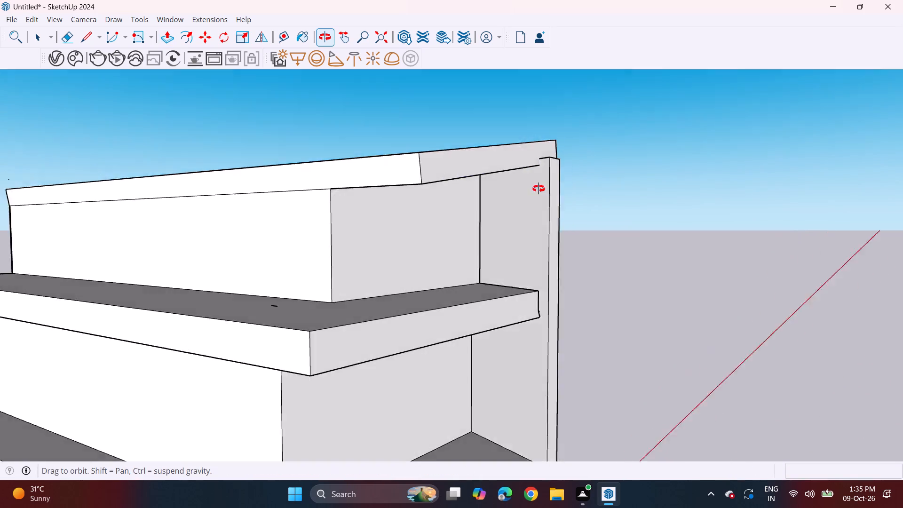
middle_drag(539, 189, 305, 231)
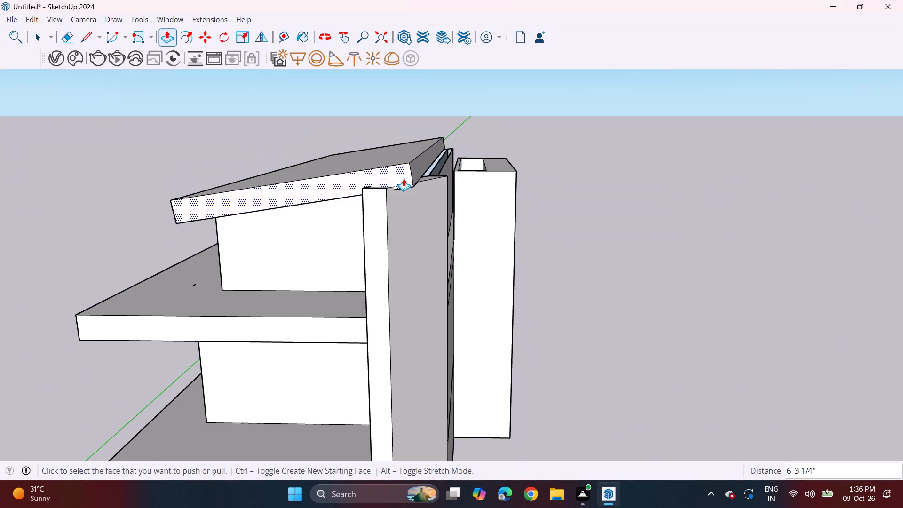
click(419, 172)
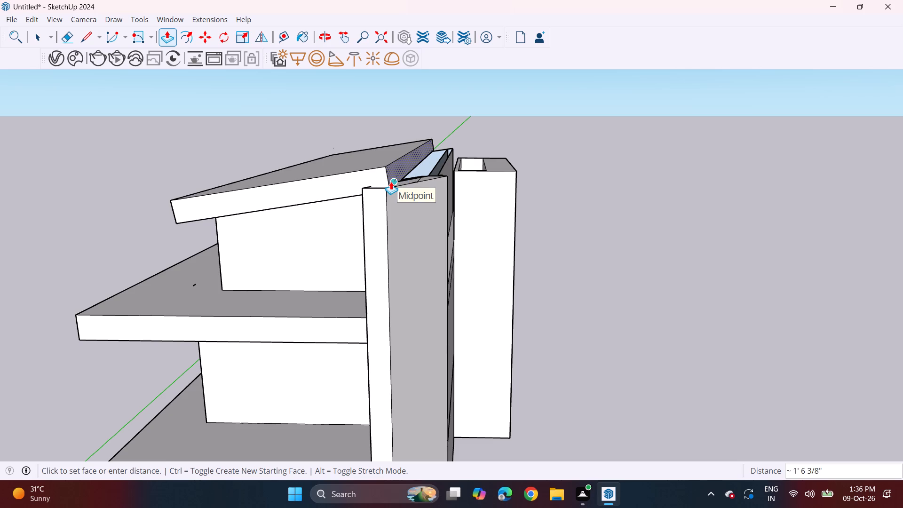
click(391, 182)
Draw a rectangle about 2' 7 3/4" by 40' 9/16" over the open gap along the roof slab's high edge.
middle_drag(461, 162, 272, 193)
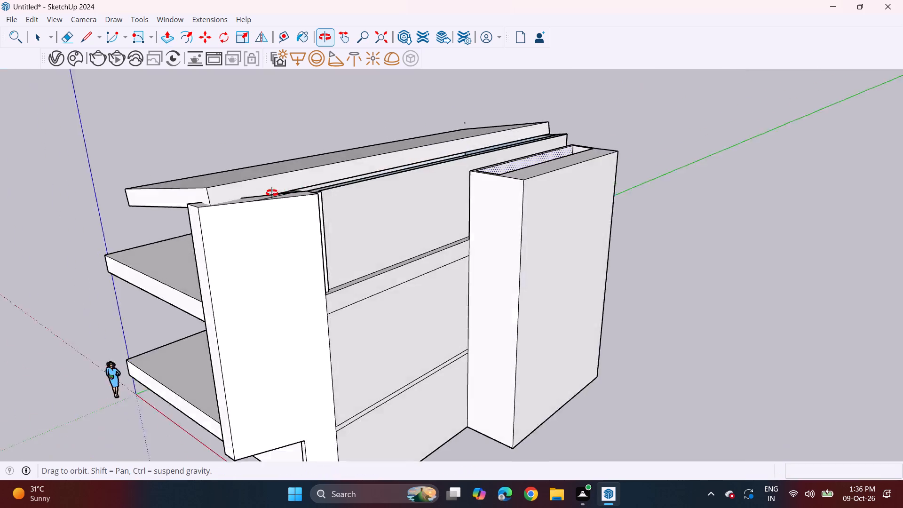
middle_drag(272, 193, 499, 198)
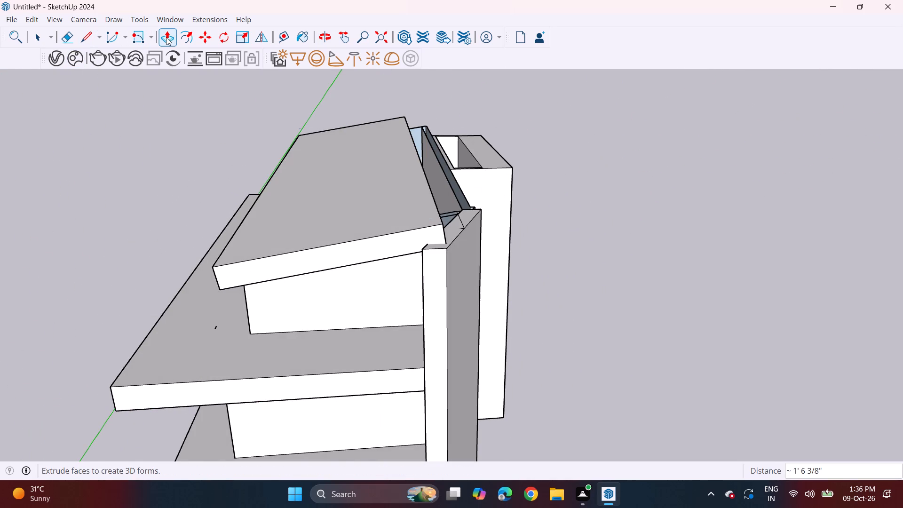
click(146, 38)
click(153, 38)
click(153, 49)
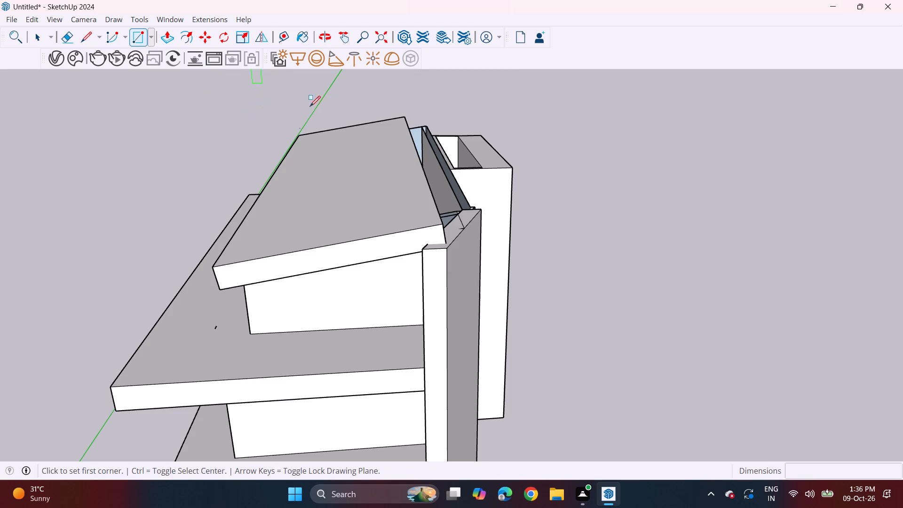
middle_drag(378, 114, 368, 165)
shift+middle_drag(453, 167, 390, 242)
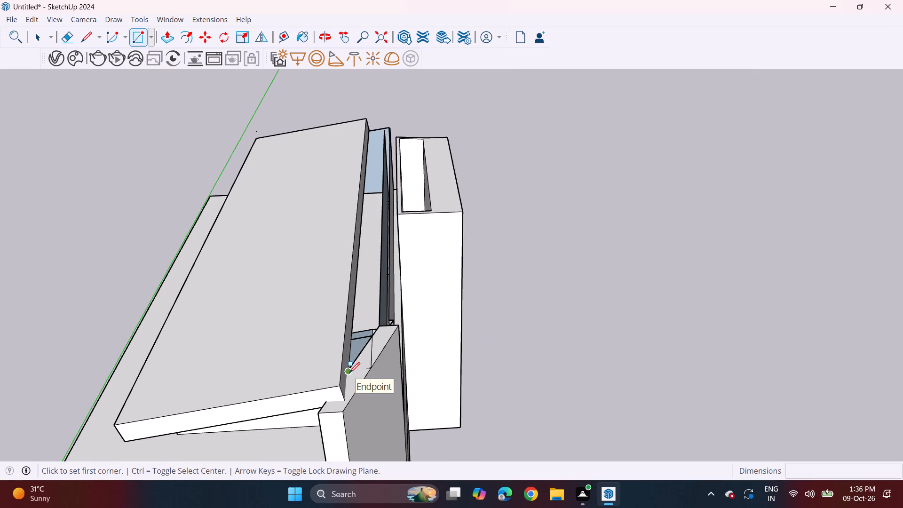
click(372, 133)
double_click(389, 130)
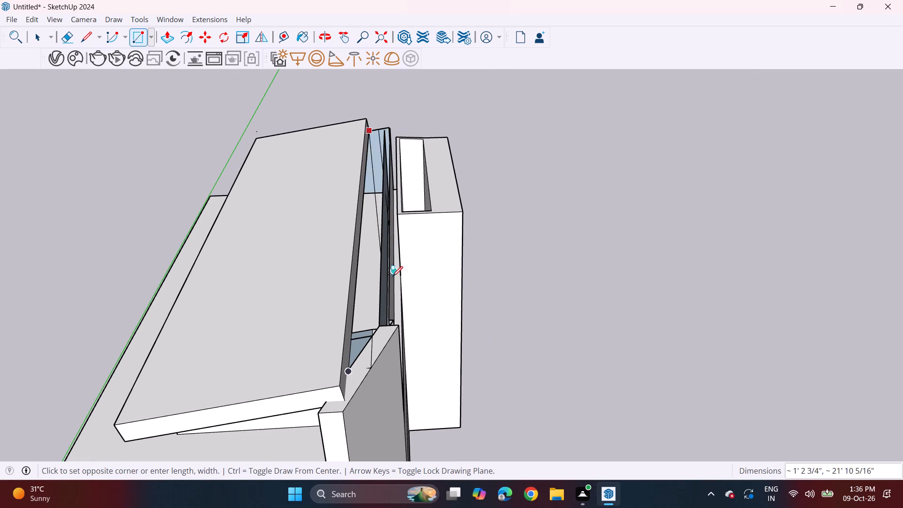
double_click(389, 321)
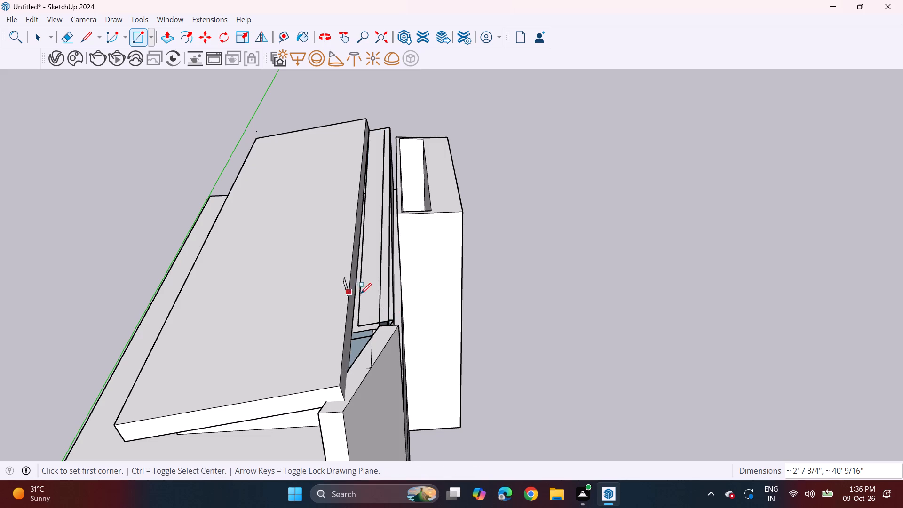
Draw a narrow rectangle about 25' 1 15/16" by 5 1/8" along the sliver beside the roof slab's high edge.
click(361, 325)
drag(361, 325, 362, 319)
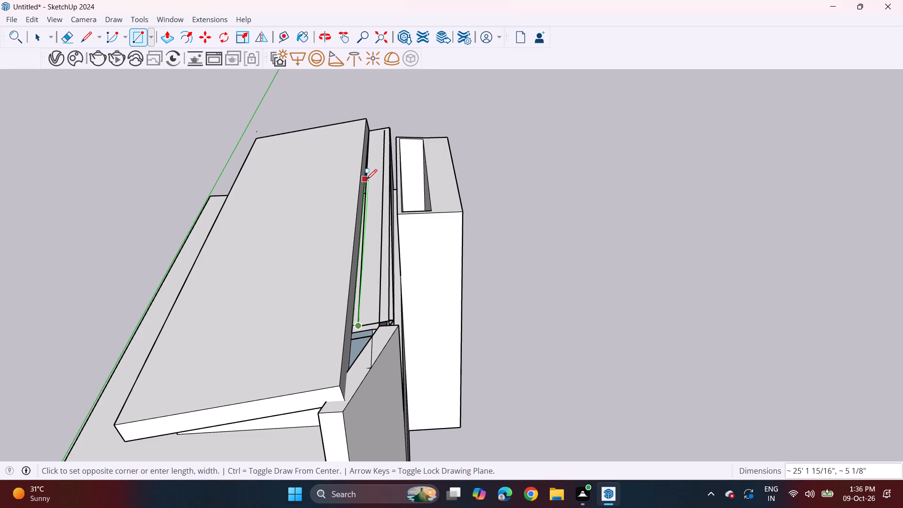
click(366, 180)
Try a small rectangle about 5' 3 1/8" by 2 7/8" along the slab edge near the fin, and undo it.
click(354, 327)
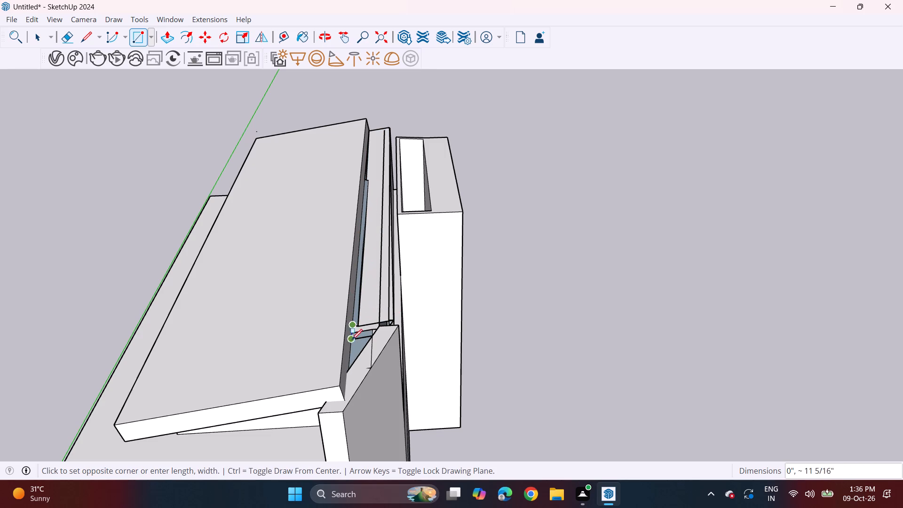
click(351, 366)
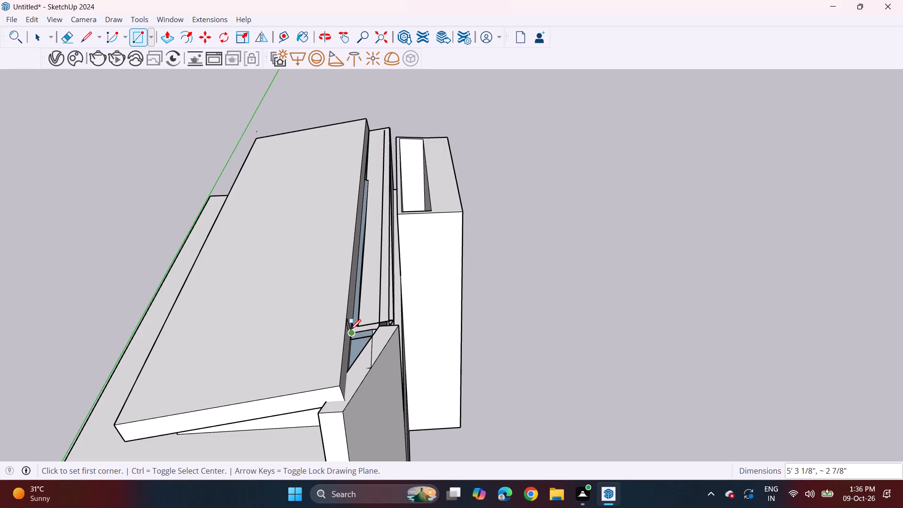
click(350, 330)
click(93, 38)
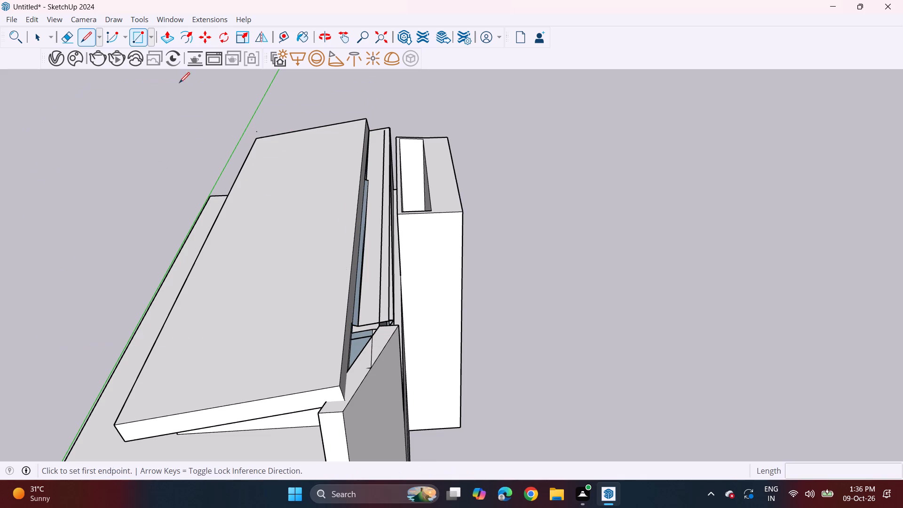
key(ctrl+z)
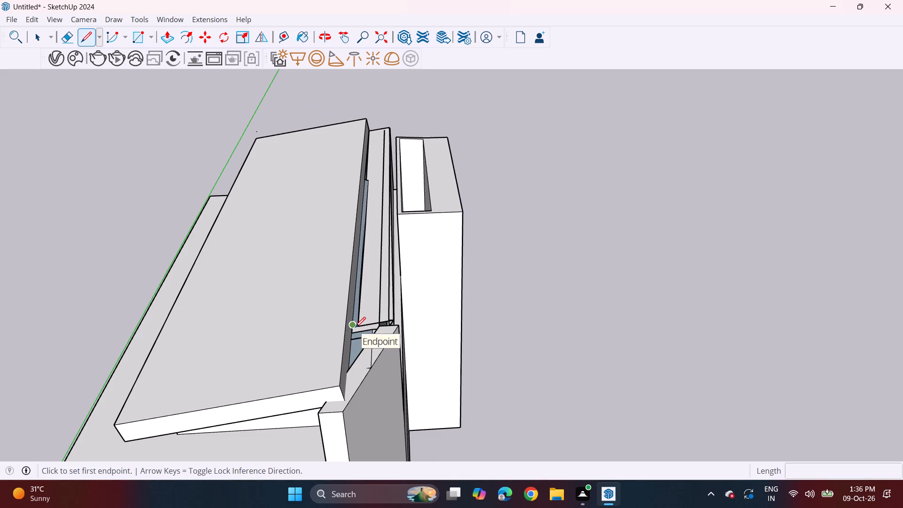
Draw lines at the fin end of the gap, along the slab edge and about 2' 1" across to the slab.
drag(352, 323, 356, 333)
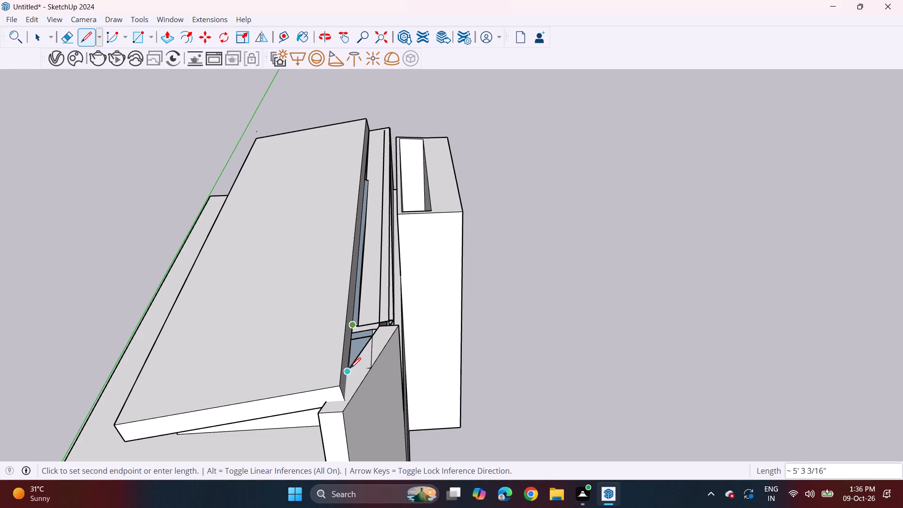
click(350, 368)
click(350, 373)
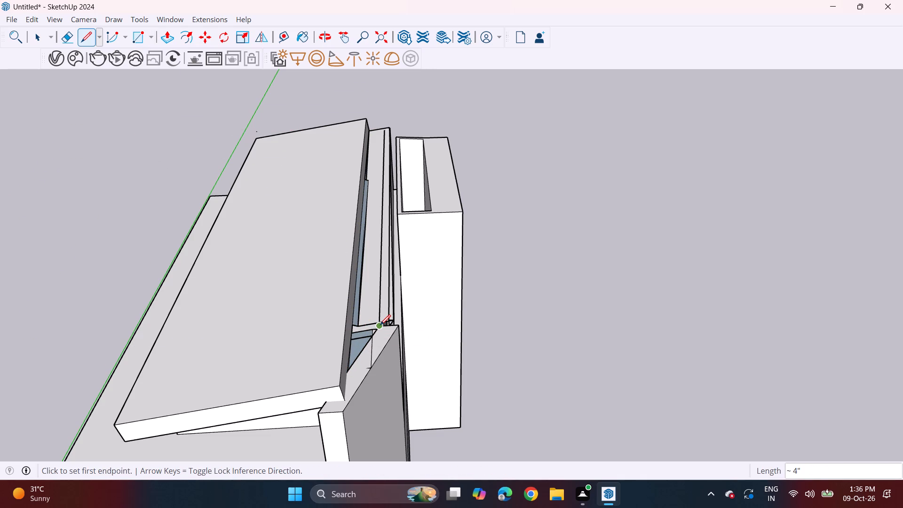
click(380, 325)
click(378, 322)
drag(378, 322, 368, 326)
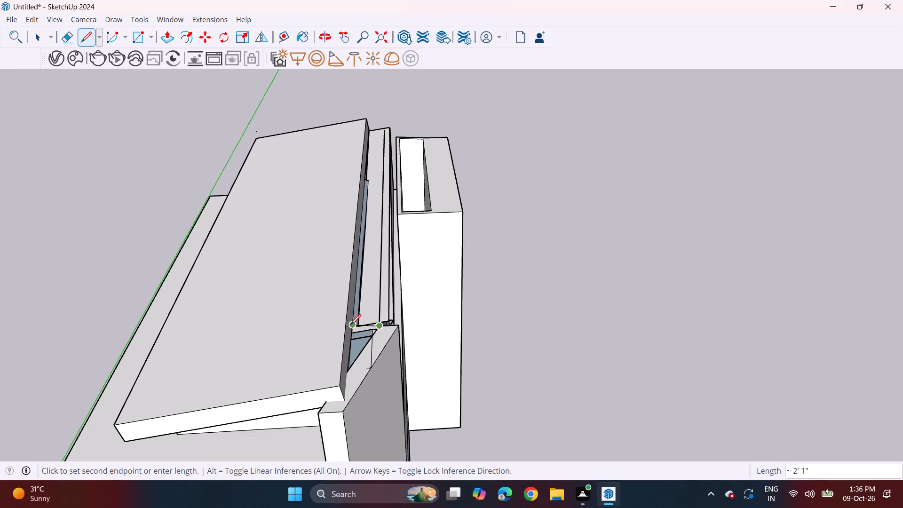
double_click(350, 325)
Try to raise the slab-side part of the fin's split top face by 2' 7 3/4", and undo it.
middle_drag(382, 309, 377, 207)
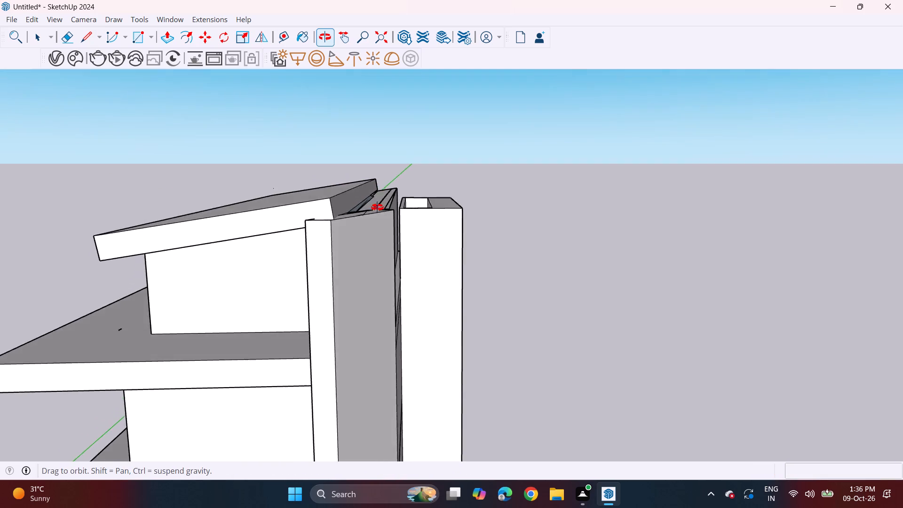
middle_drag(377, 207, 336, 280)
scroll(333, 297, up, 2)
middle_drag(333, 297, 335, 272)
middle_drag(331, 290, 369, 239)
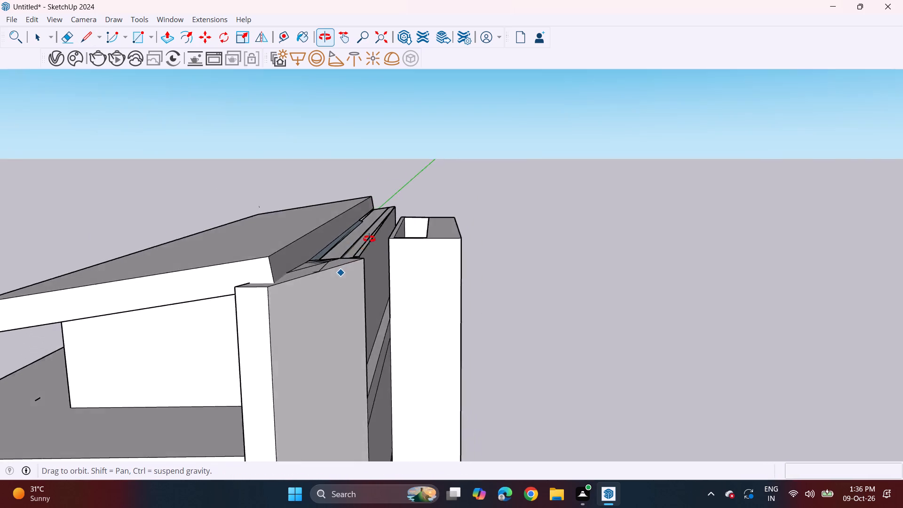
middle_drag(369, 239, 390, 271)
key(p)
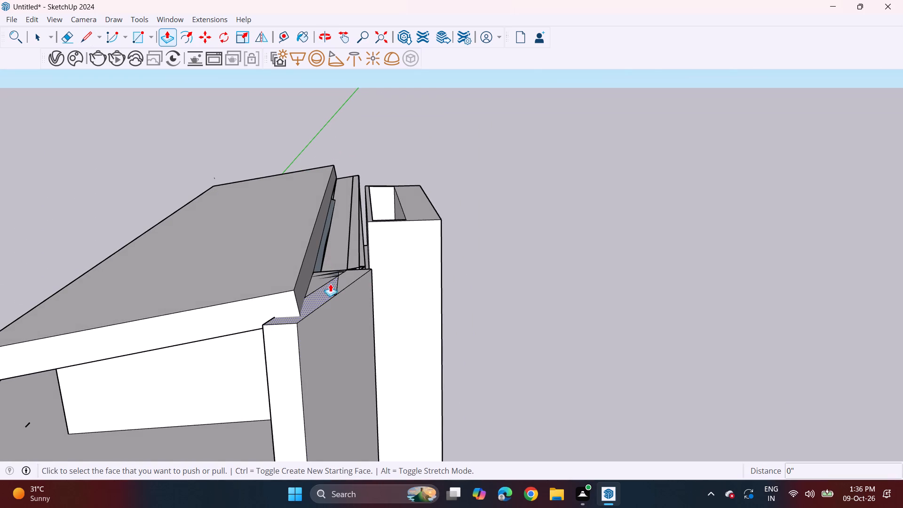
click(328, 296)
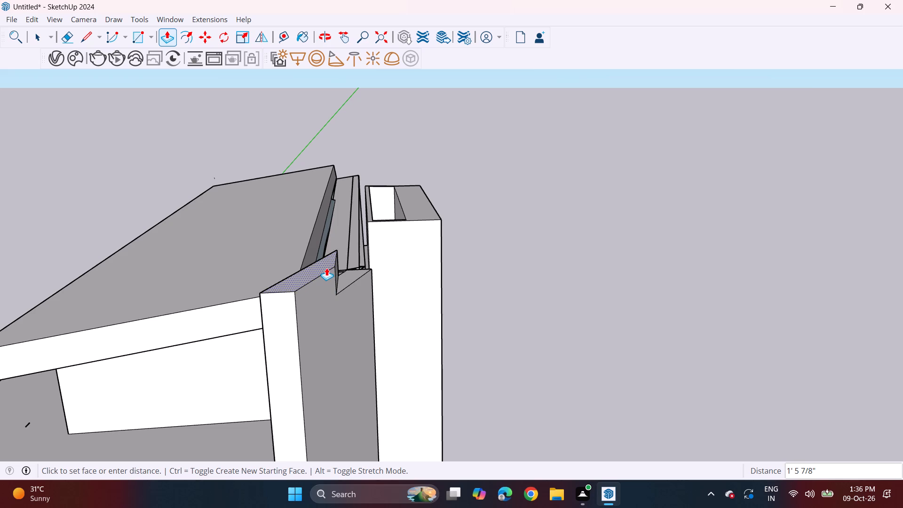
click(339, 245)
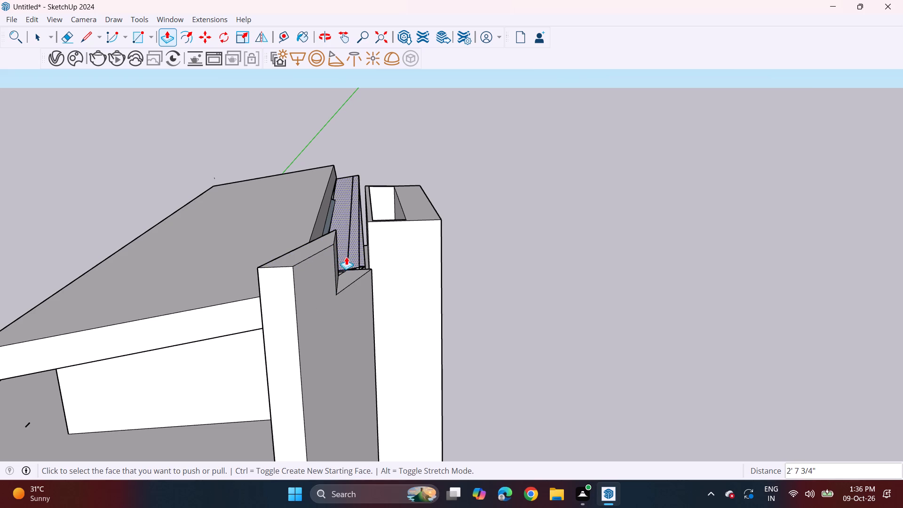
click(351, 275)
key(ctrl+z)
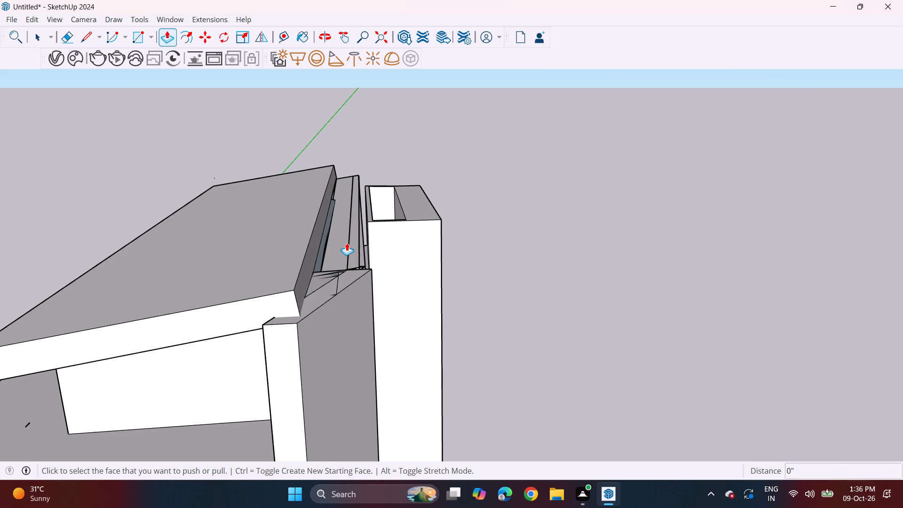
Erase the short stray edge that splits the fin's top face, keeping the fin's faces intact.
drag(71, 44, 78, 51)
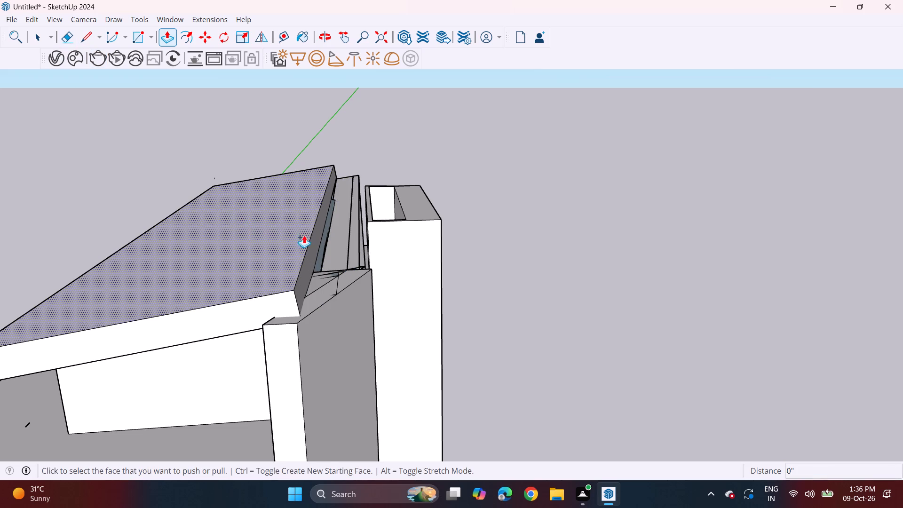
click(67, 39)
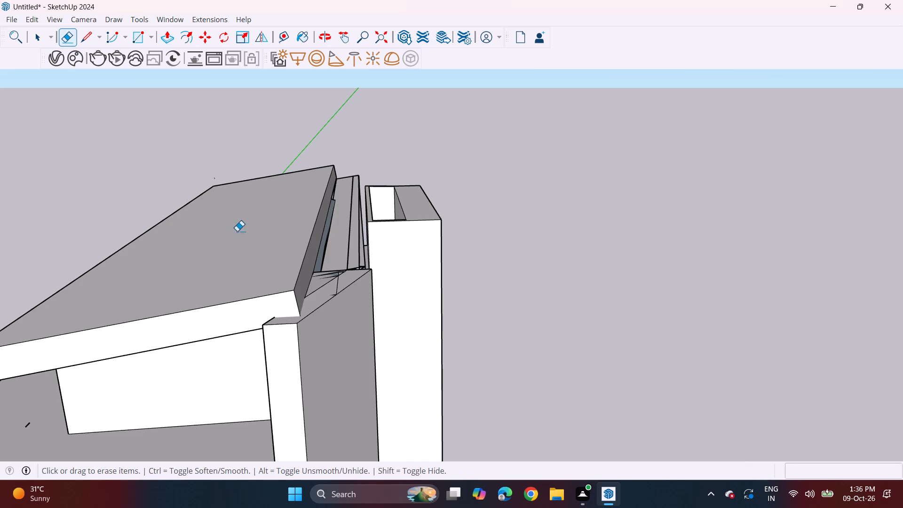
click(339, 292)
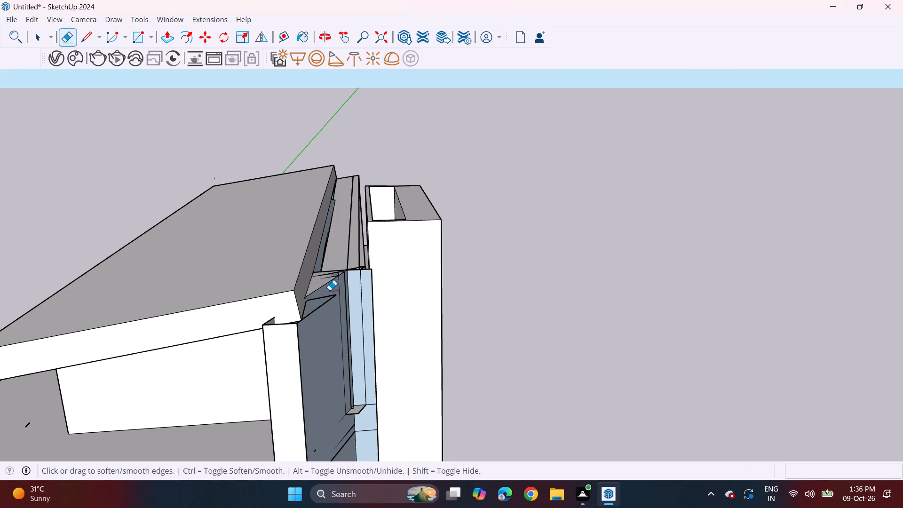
key(ctrl+z)
double_click(337, 287)
click(336, 292)
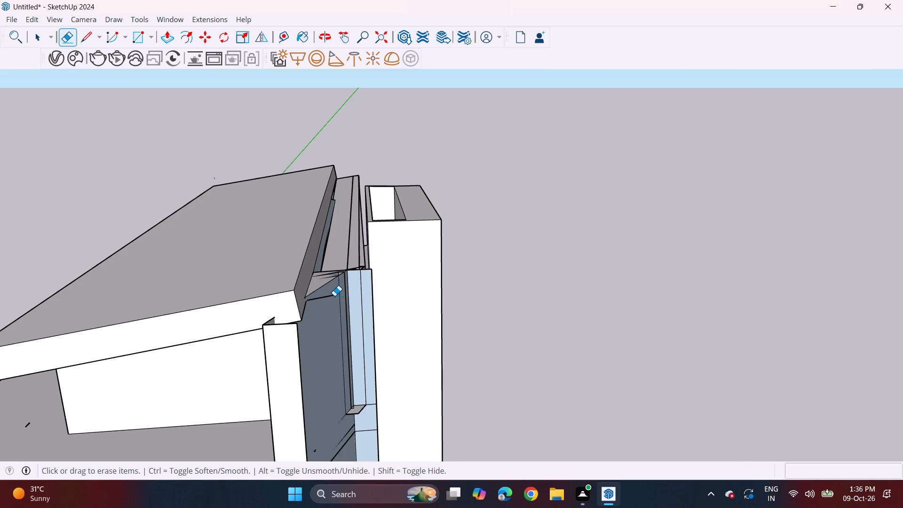
key(ctrl+z)
double_click(332, 294)
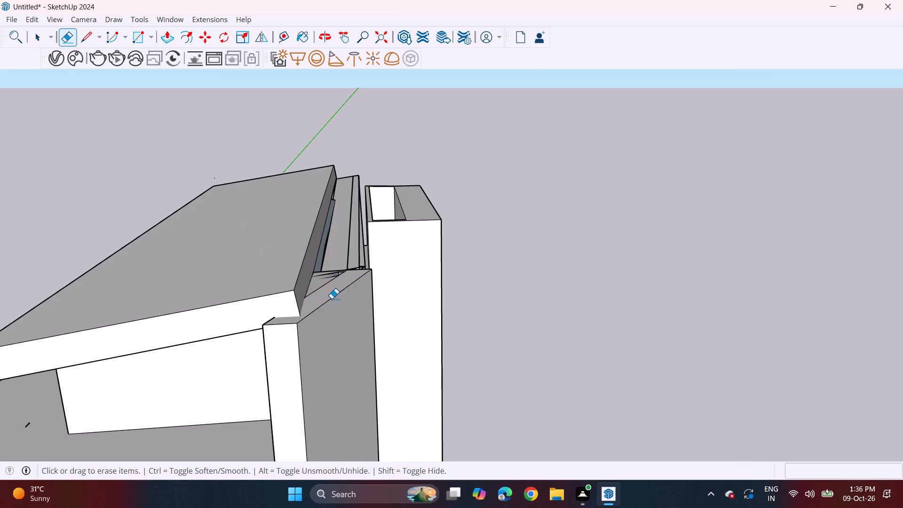
Raise the fin's whole top face by about 3' 10 15/16" above the roof slab.
key(p)
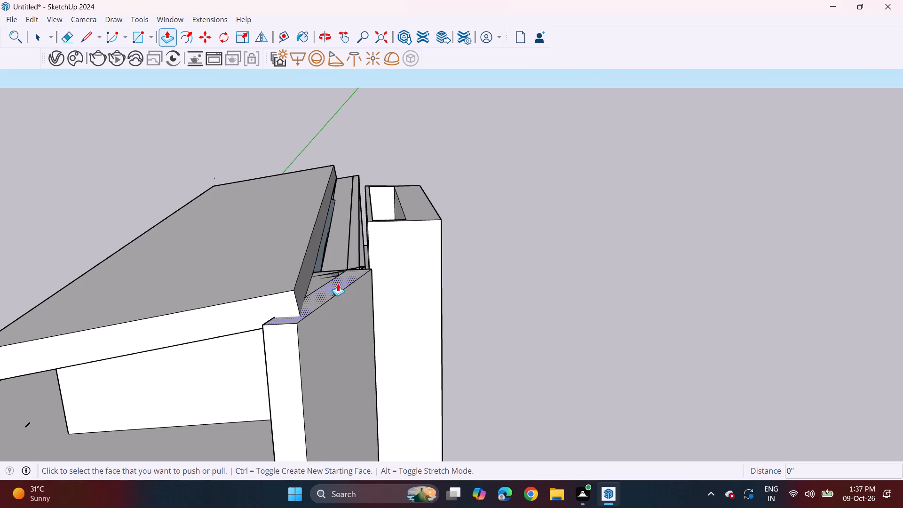
click(338, 283)
click(335, 212)
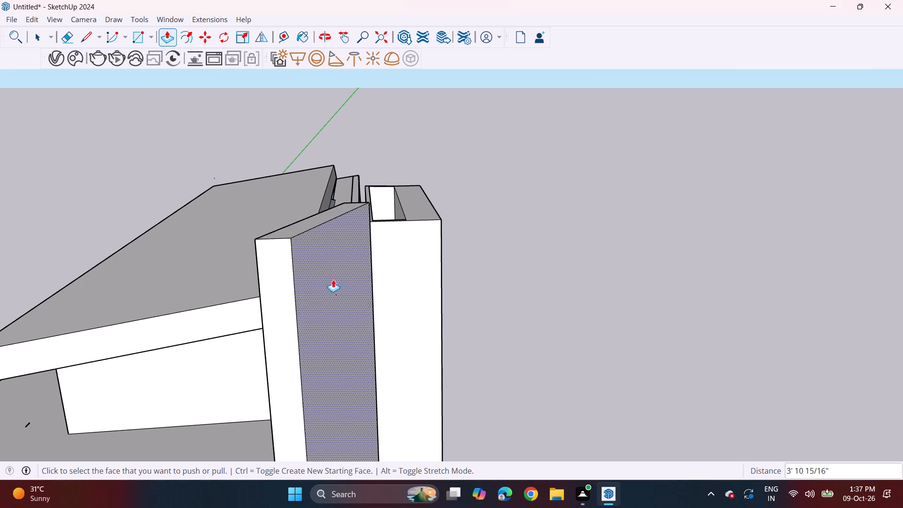
Pull up the long flat strip between the roof slab's high edge and the side tower by about 1' 2 3/16".
middle_drag(333, 280, 87, 269)
click(488, 210)
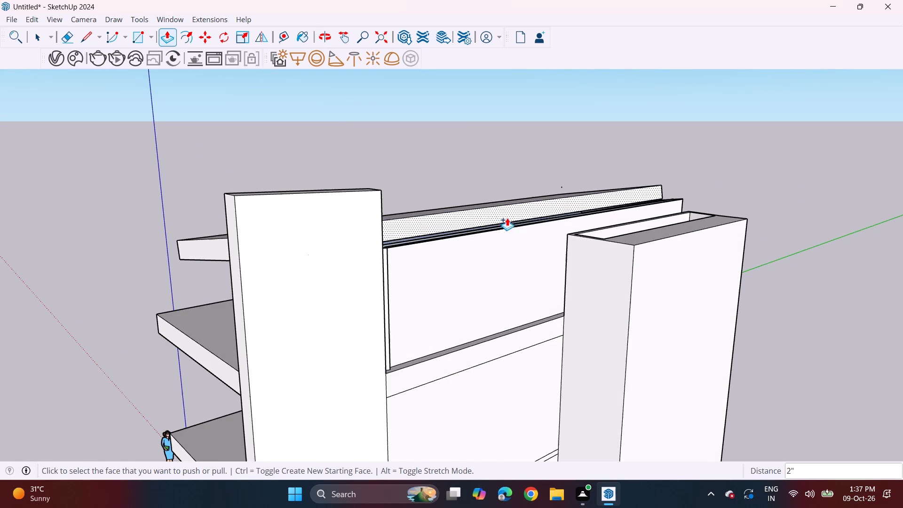
middle_drag(516, 238, 575, 322)
double_click(512, 270)
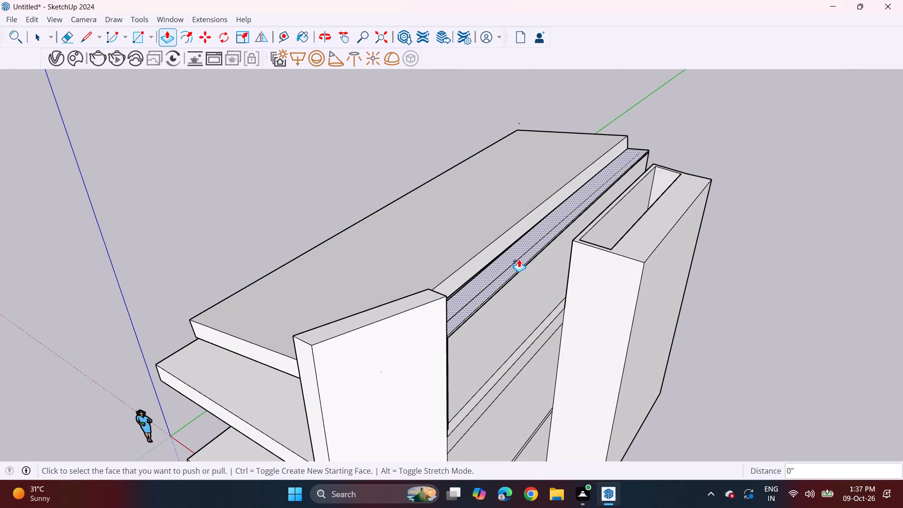
middle_drag(497, 267, 699, 272)
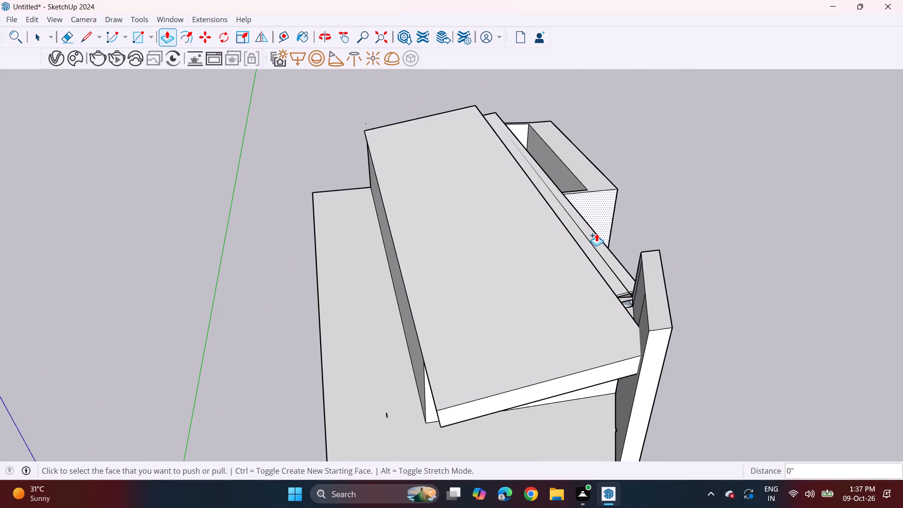
click(596, 233)
key(Escape)
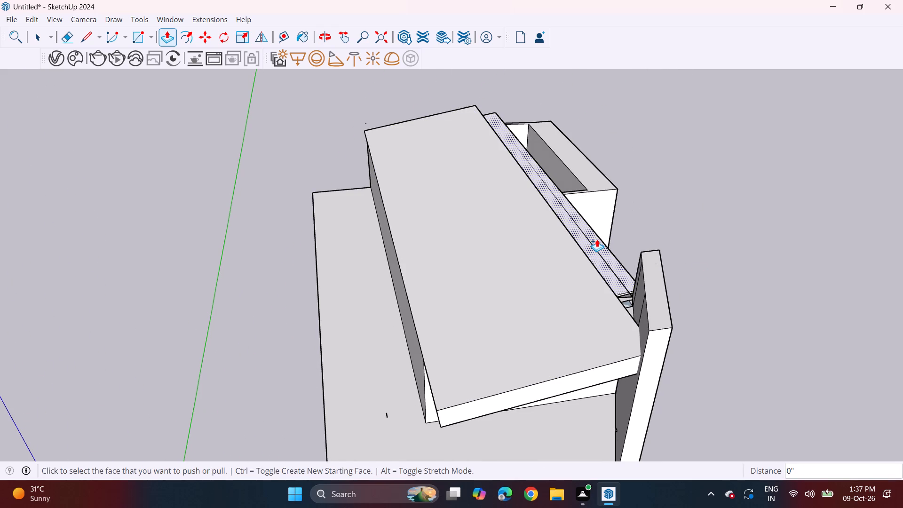
click(597, 239)
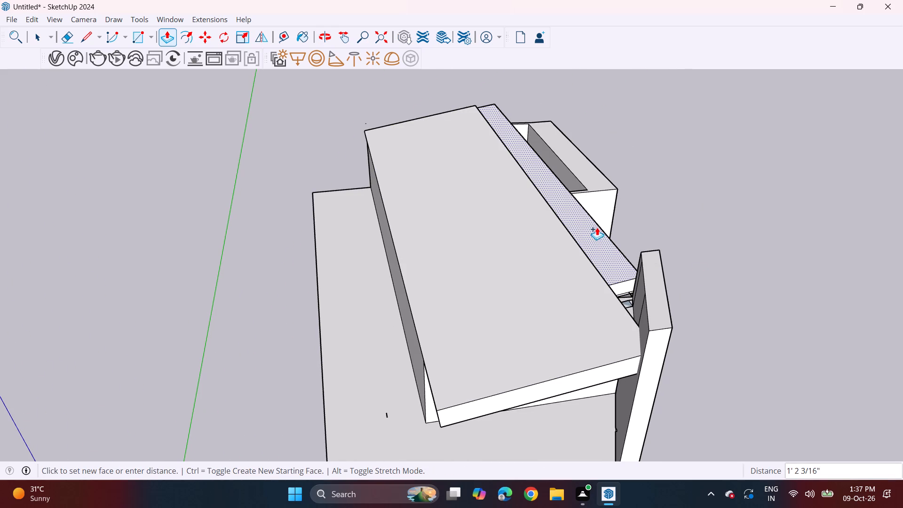
click(597, 227)
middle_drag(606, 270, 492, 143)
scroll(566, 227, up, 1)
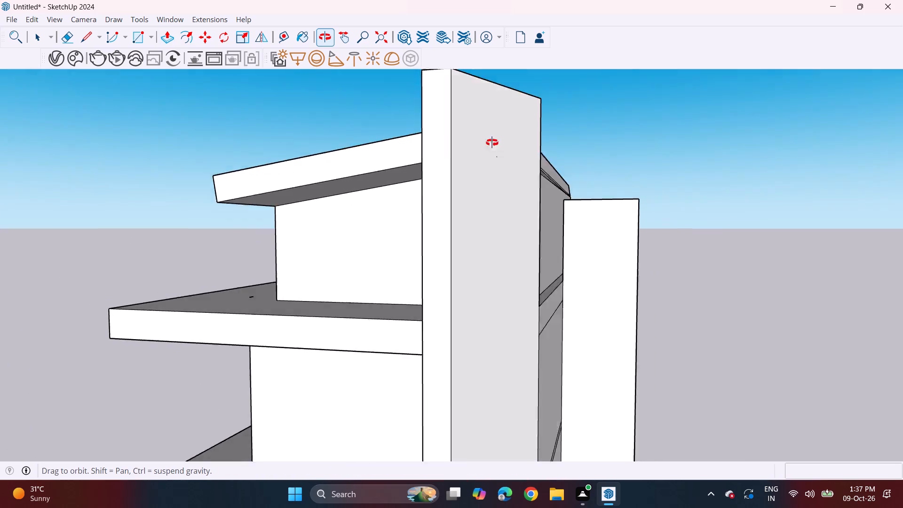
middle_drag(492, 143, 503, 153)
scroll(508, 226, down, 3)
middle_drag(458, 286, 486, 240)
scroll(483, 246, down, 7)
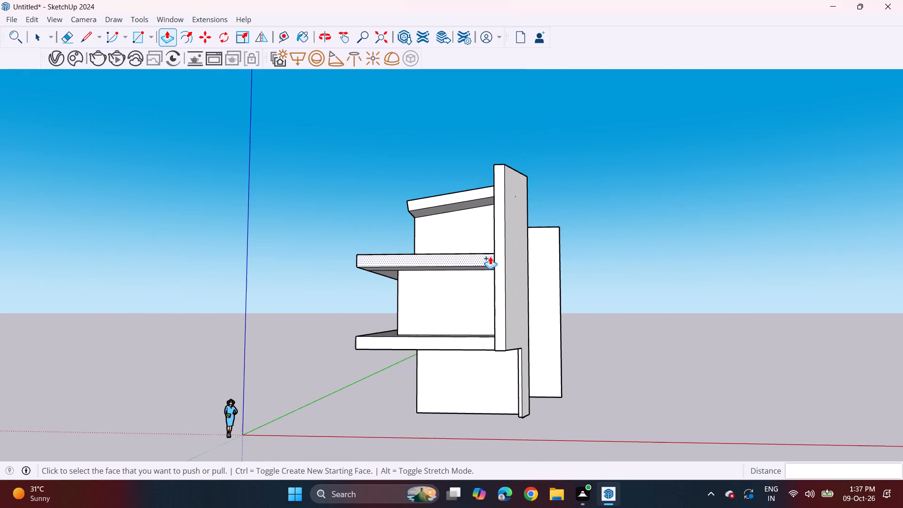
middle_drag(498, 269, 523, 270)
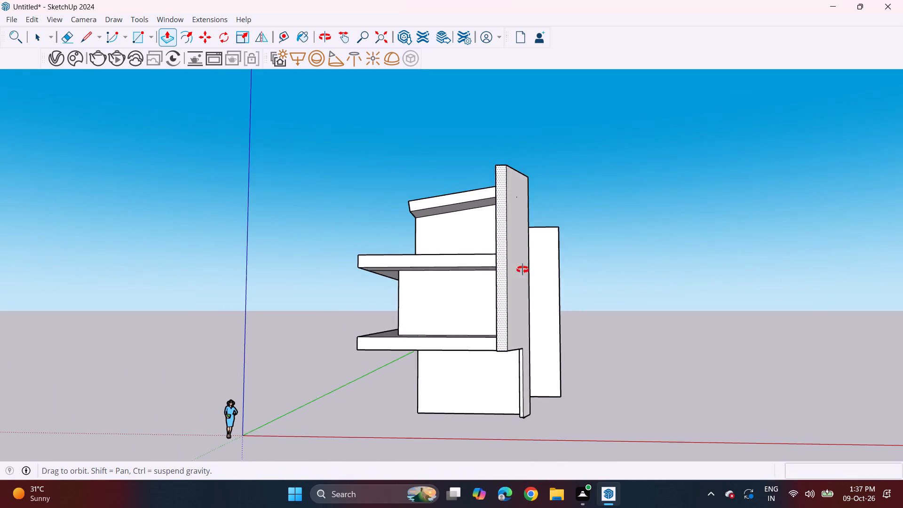
Draw a rotated rectangle about 23' 7 1/2" by 4' 3 1/8" hanging straight down from the building's rear bottom edge.
middle_drag(523, 270, 531, 270)
middle_click(508, 278)
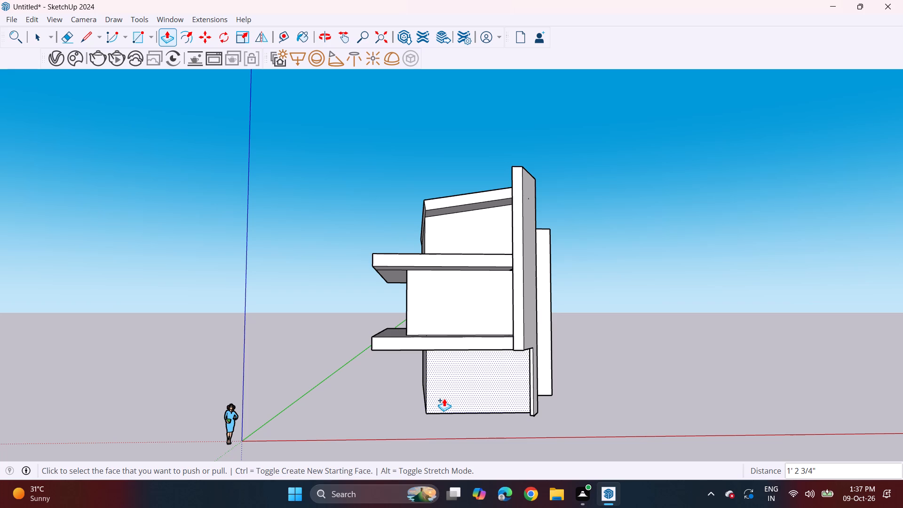
middle_drag(441, 397, 418, 314)
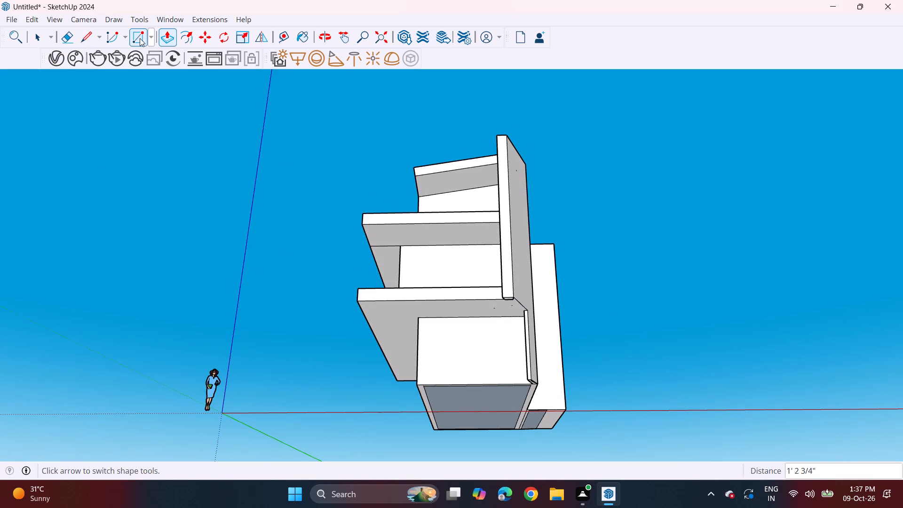
drag(140, 38, 140, 43)
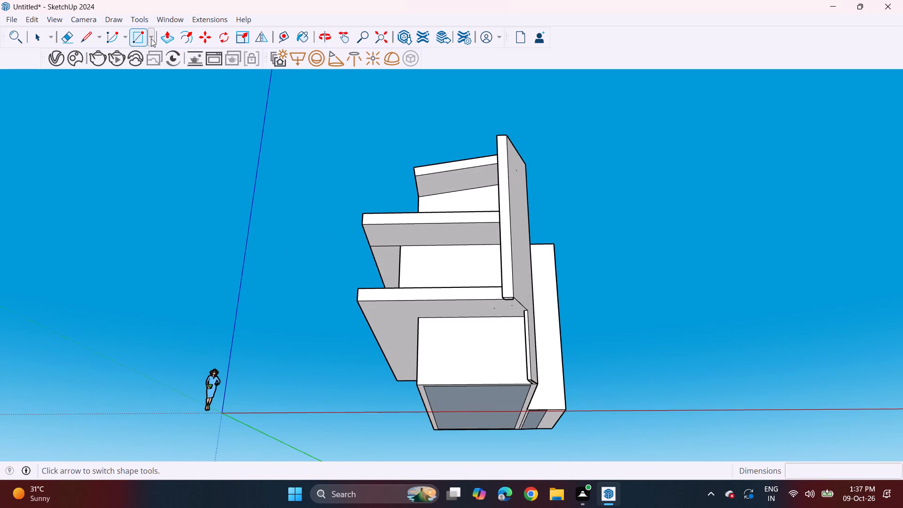
click(151, 39)
double_click(166, 67)
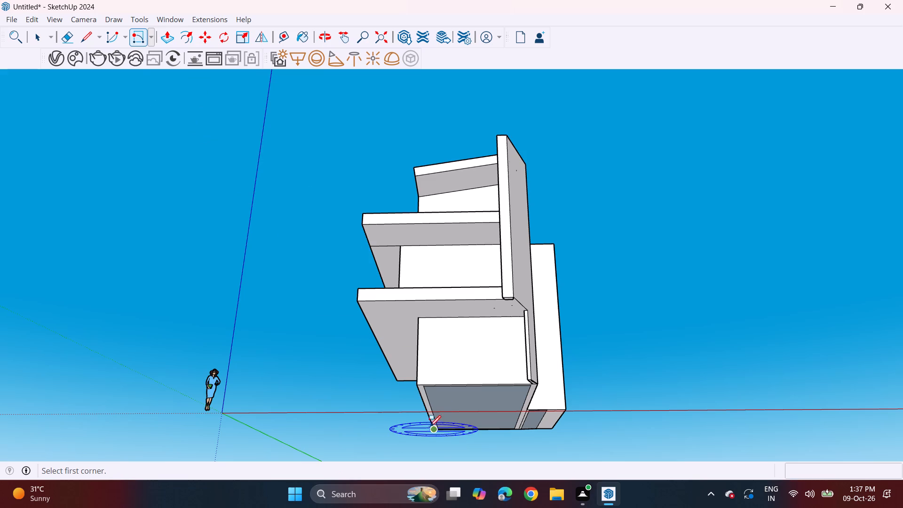
click(431, 428)
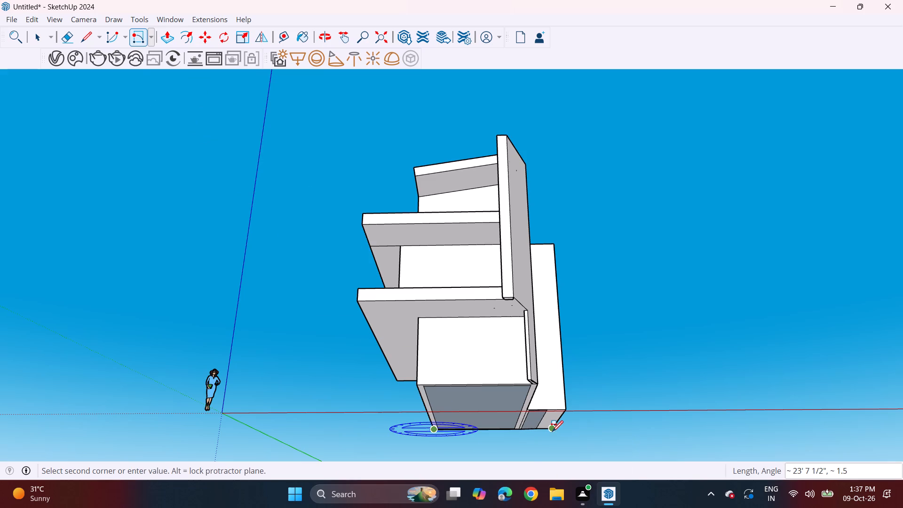
click(552, 431)
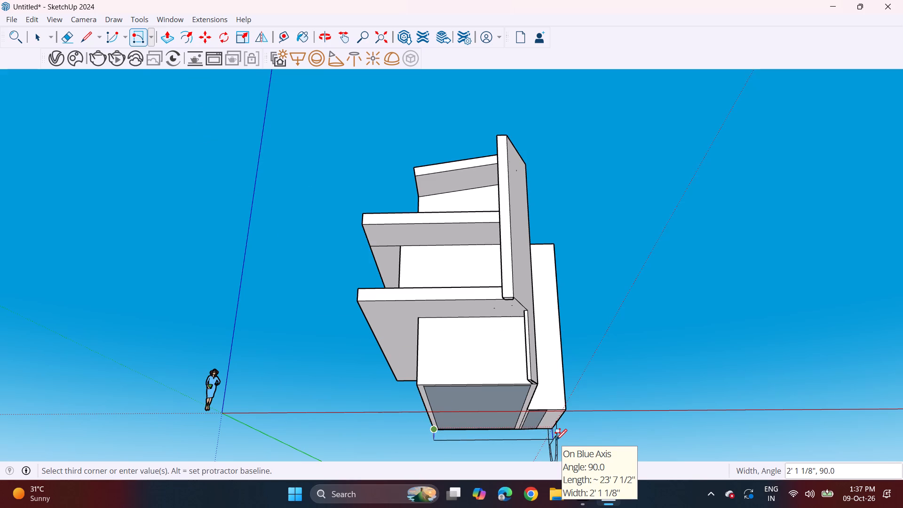
key(Return)
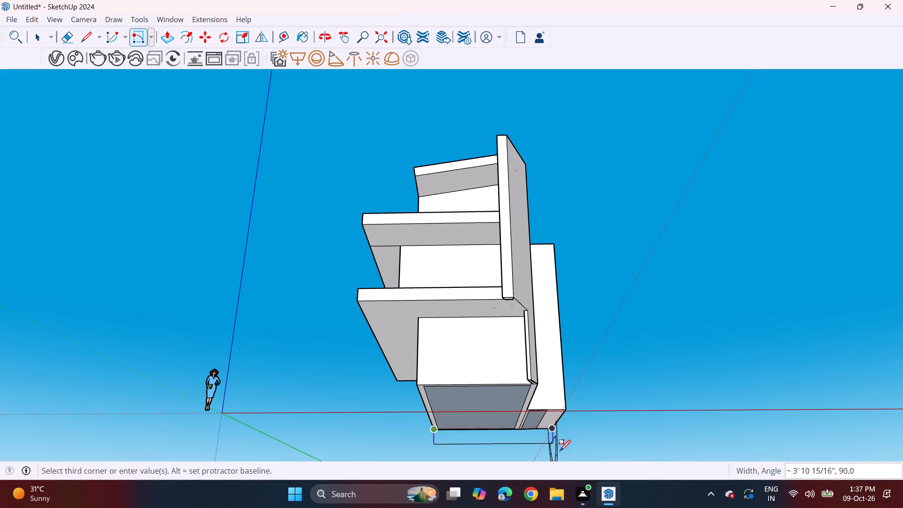
click(559, 451)
Extrude the hanging rectangle about 61' 1" forward beneath the building to form a plinth projecting beyond the front wall.
middle_drag(454, 442, 542, 487)
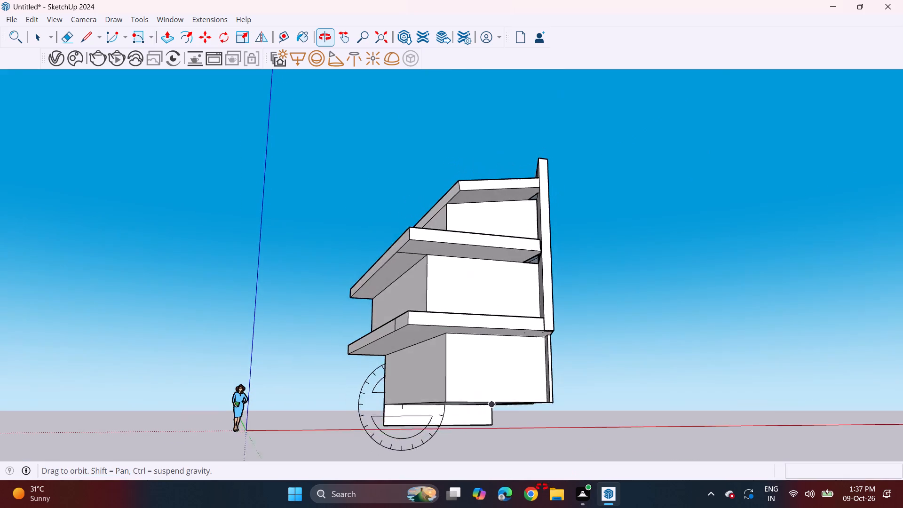
middle_drag(542, 487, 535, 484)
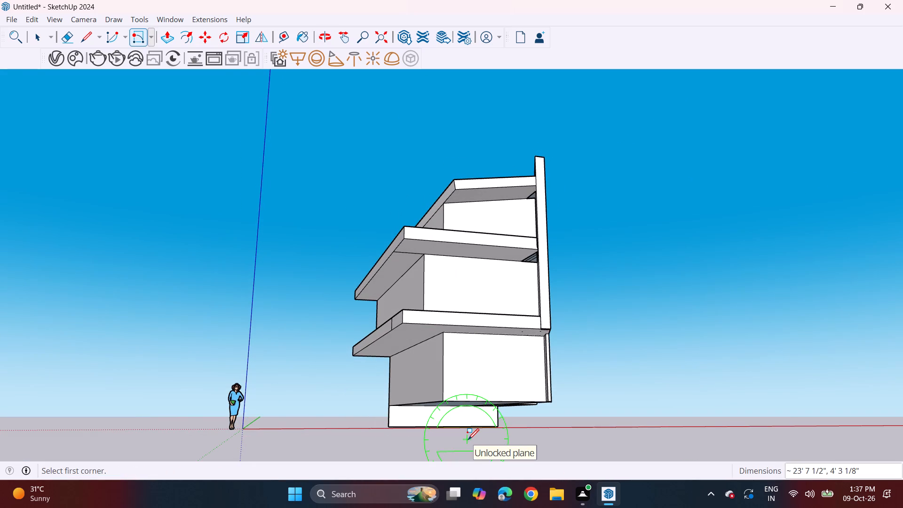
key(p)
click(452, 422)
drag(452, 422, 457, 422)
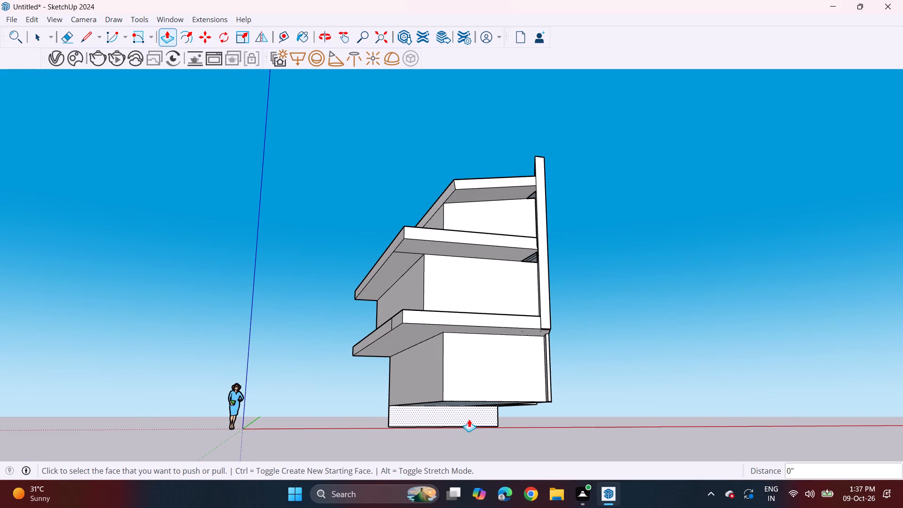
click(450, 414)
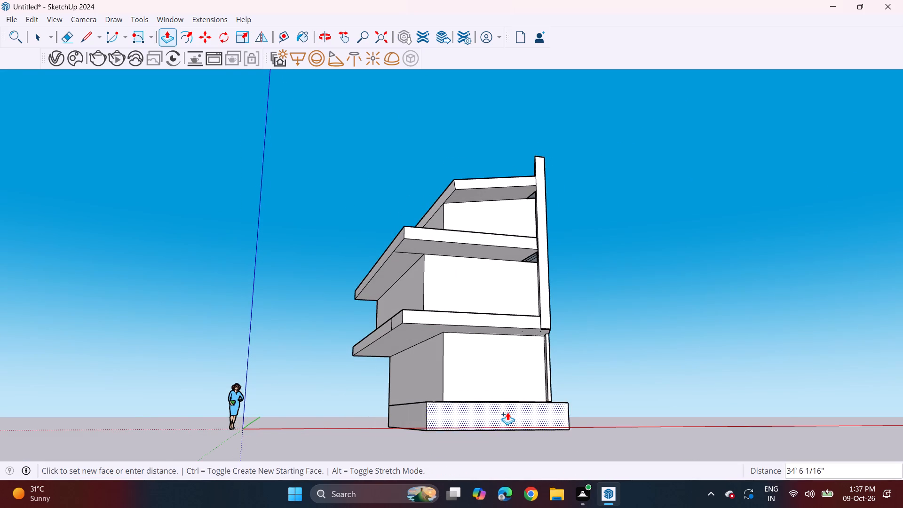
middle_drag(470, 481, 420, 505)
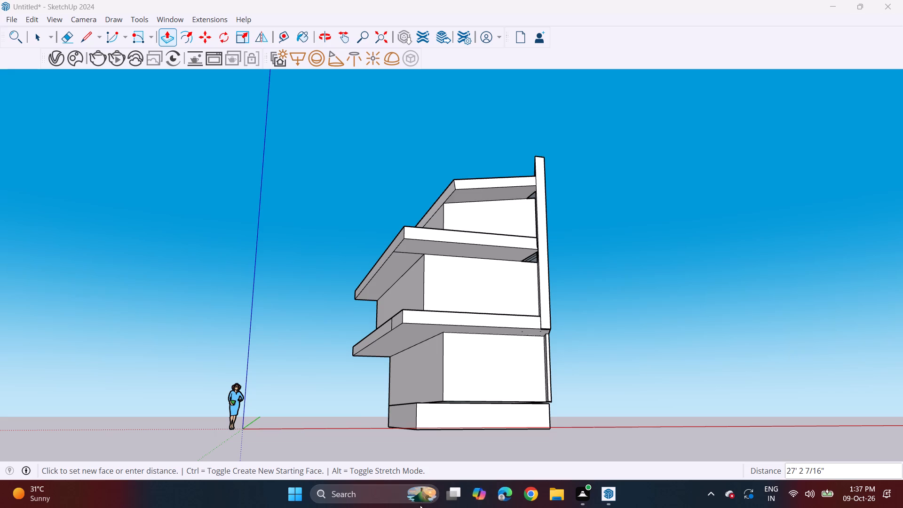
middle_drag(420, 505, 417, 497)
scroll(497, 390, down, 4)
middle_drag(491, 398, 451, 430)
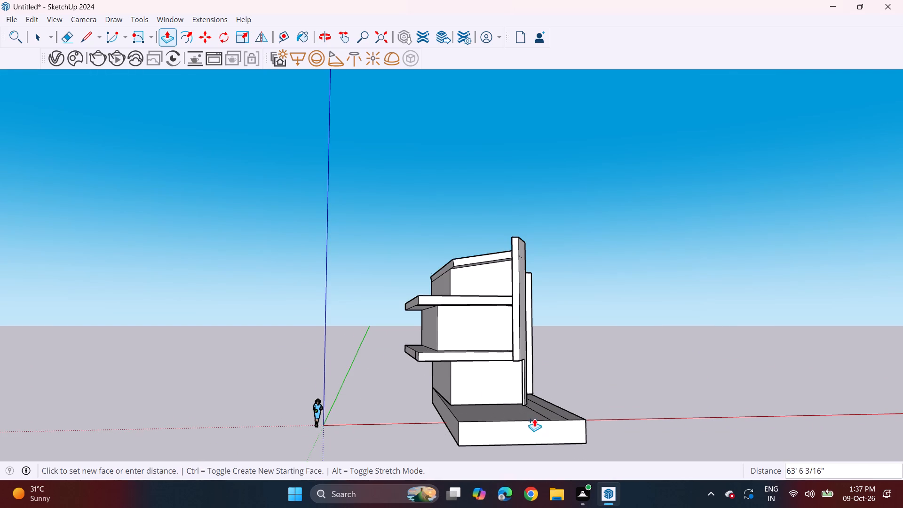
middle_drag(534, 419, 484, 437)
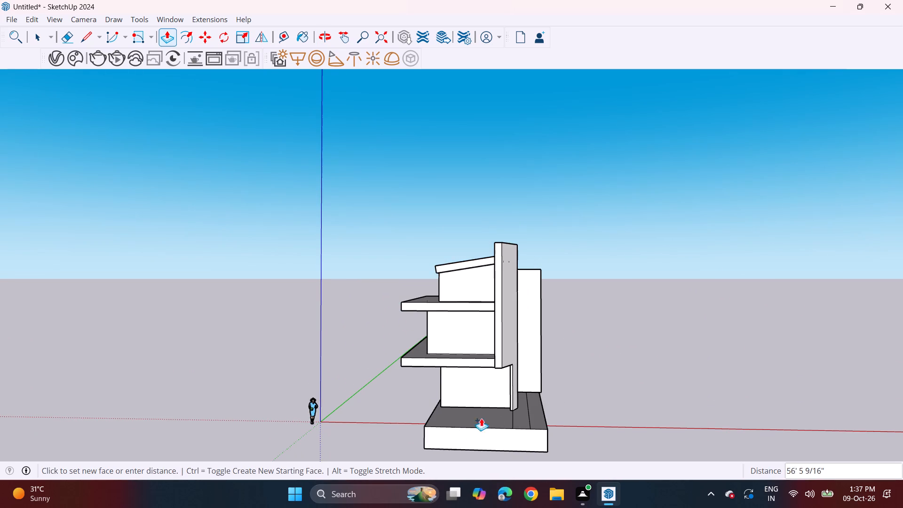
shift+middle_drag(481, 406, 494, 290)
middle_drag(483, 327, 457, 434)
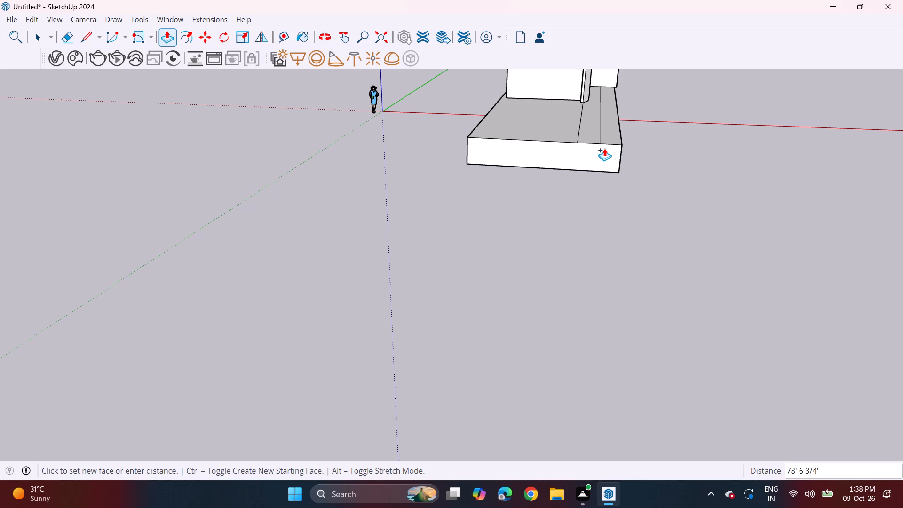
click(615, 119)
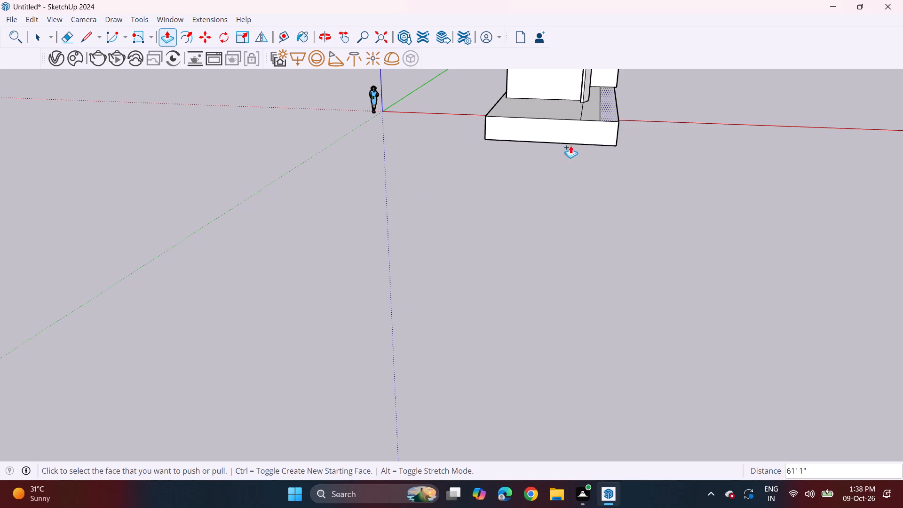
Pull the plinth's long side face, opposite the side tower, outward by about 7' 10 3/16".
middle_drag(515, 156, 642, 130)
click(484, 99)
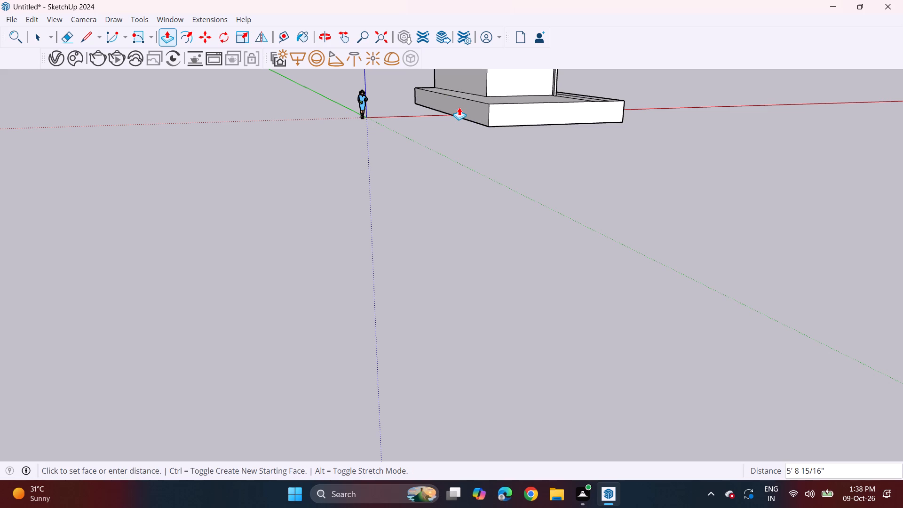
double_click(451, 114)
Examine the building and its widened plinth from above, from ground level and from the front.
middle_drag(607, 102, 483, 130)
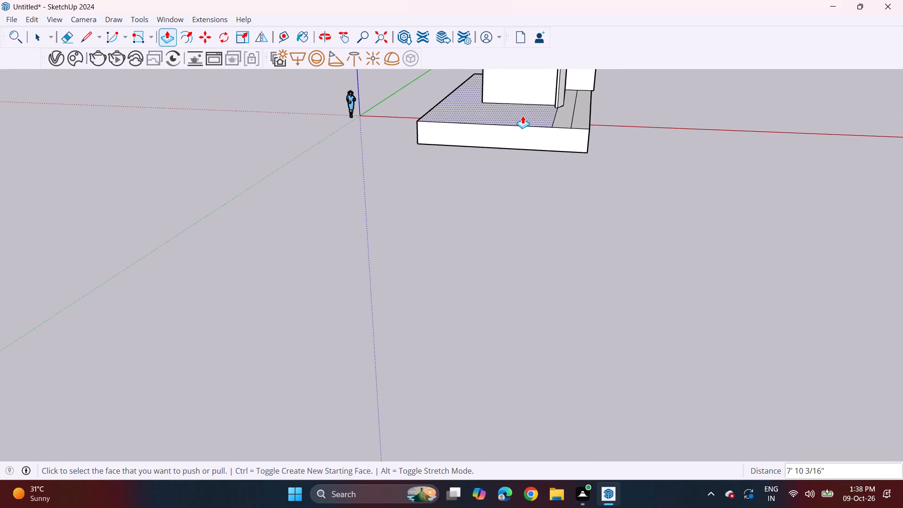
middle_drag(496, 165, 499, 280)
middle_drag(513, 282, 529, 194)
scroll(523, 236, up, 1)
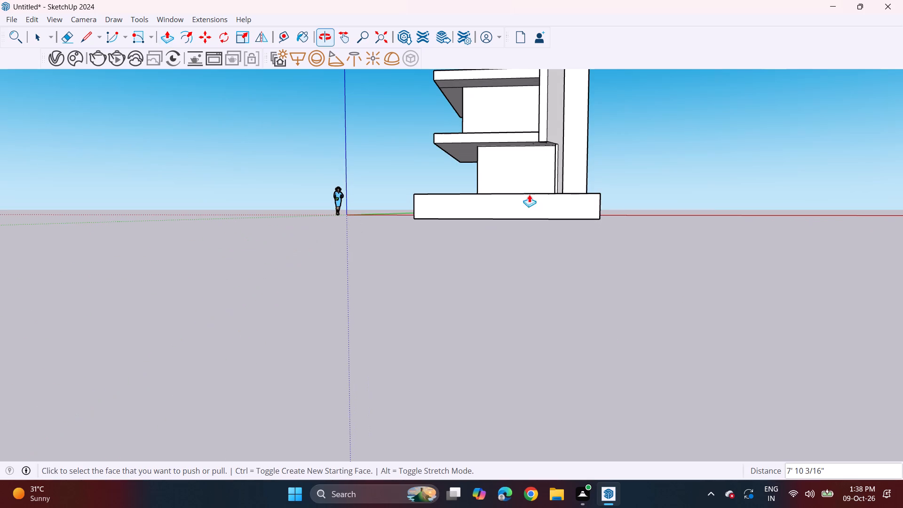
shift+middle_drag(554, 77, 530, 283)
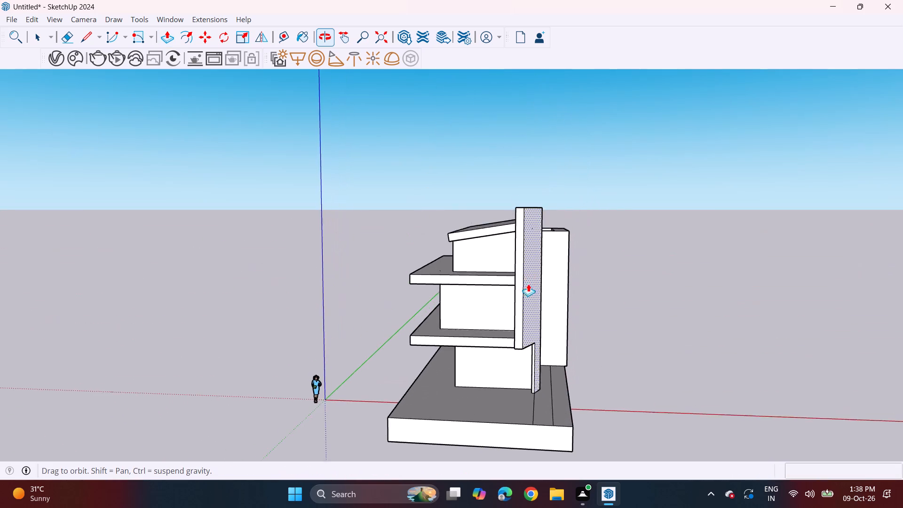
middle_drag(521, 297, 531, 250)
scroll(511, 310, up, 2)
middle_drag(527, 329, 531, 320)
scroll(528, 326, up, 1)
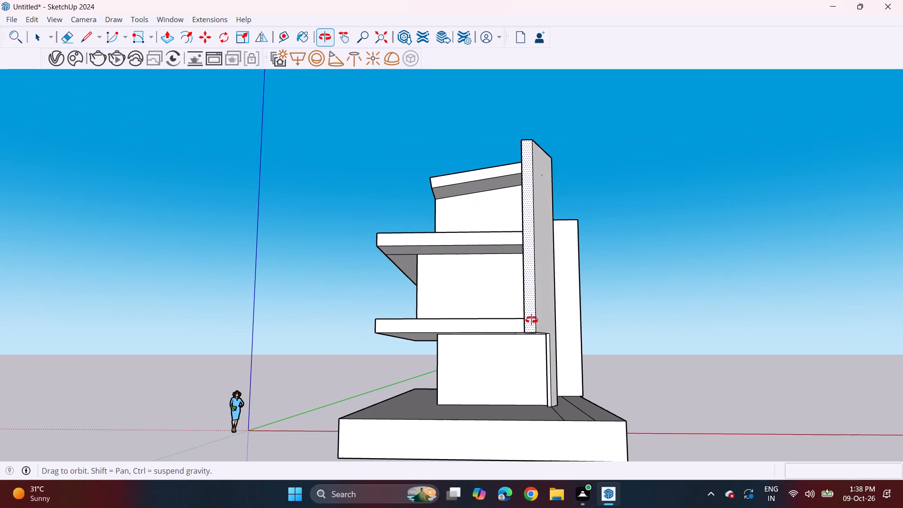
middle_drag(531, 320, 530, 318)
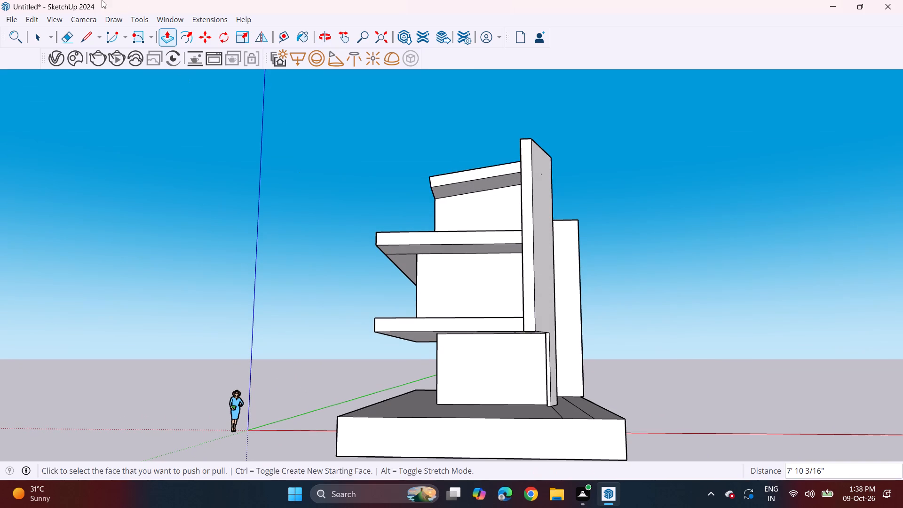
Erase the two leftover lines dividing the plinth's top face near the side tower, keeping the face intact.
click(65, 38)
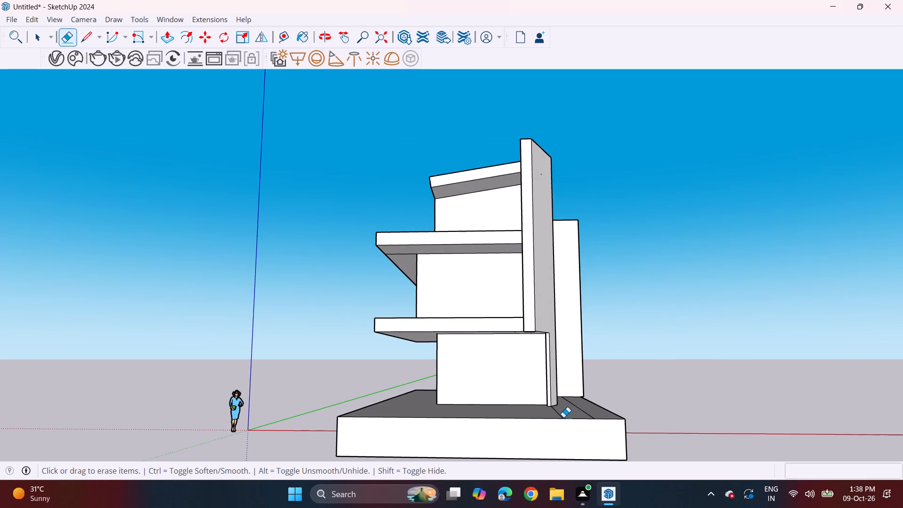
drag(563, 417, 557, 415)
double_click(557, 415)
key(ctrl+z)
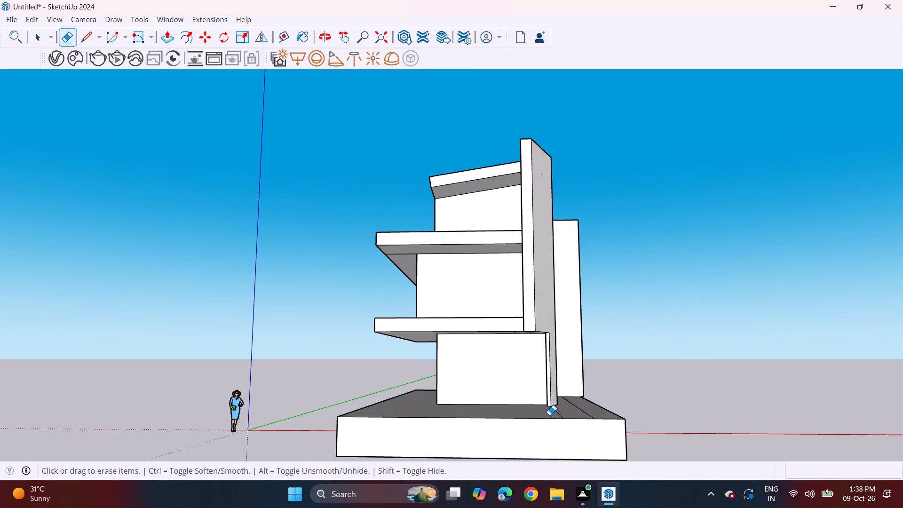
click(549, 415)
click(557, 411)
drag(574, 409, 579, 408)
click(579, 408)
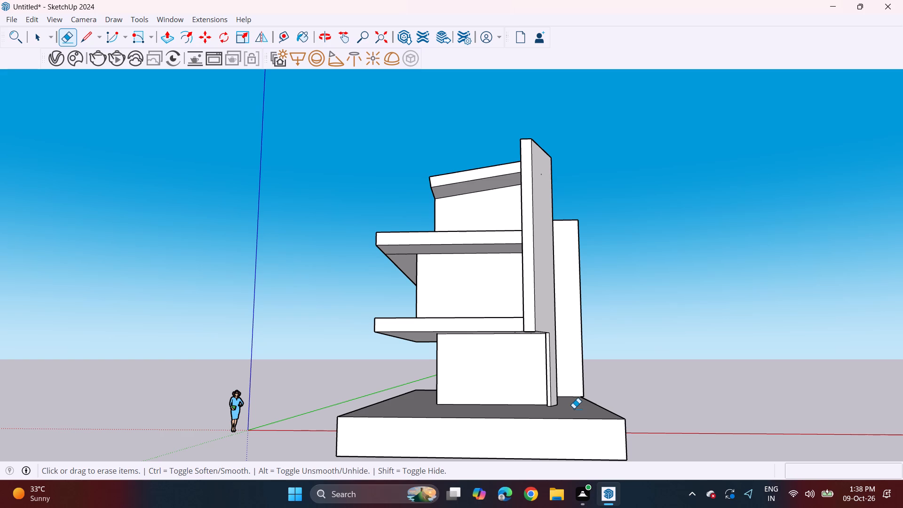
Erase the line dividing the upper ledge's underside.
click(407, 255)
Pull the sloped roof slab's low edge outward by about 3' 8 3/16" to deepen its side overhang.
middle_drag(390, 233, 545, 279)
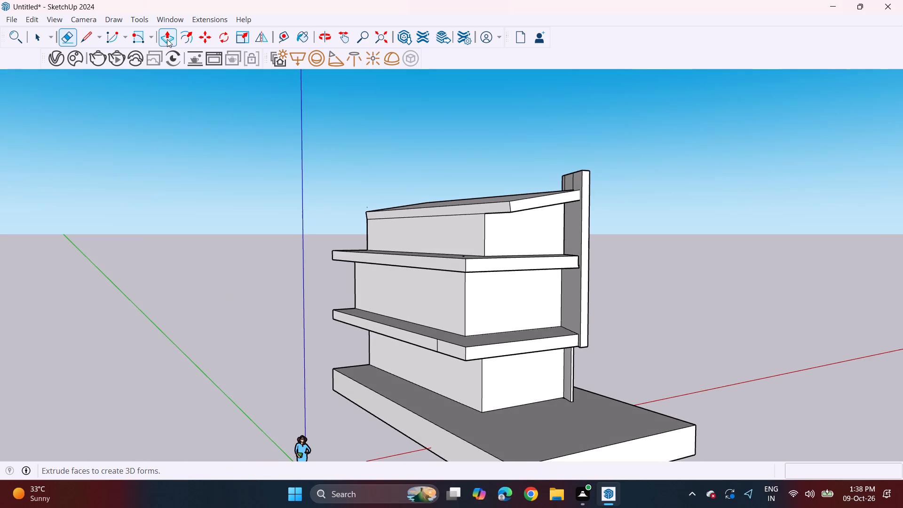
click(167, 39)
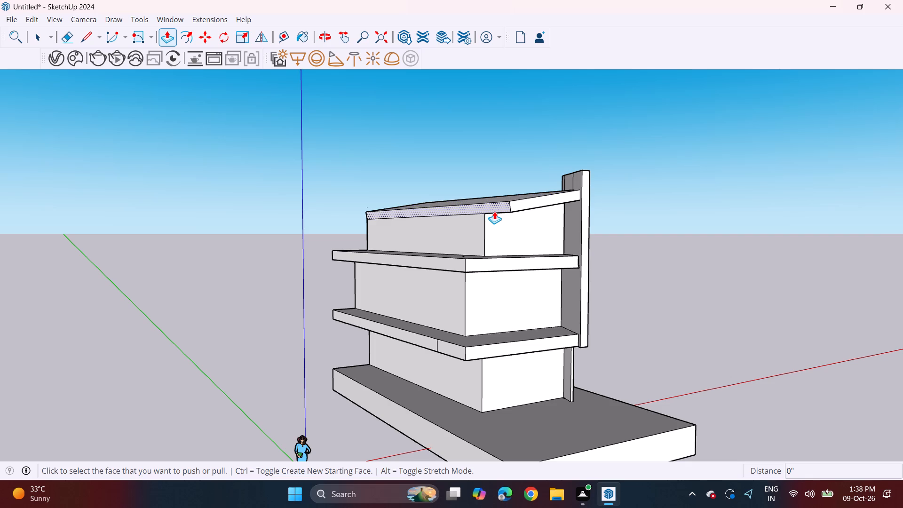
click(496, 211)
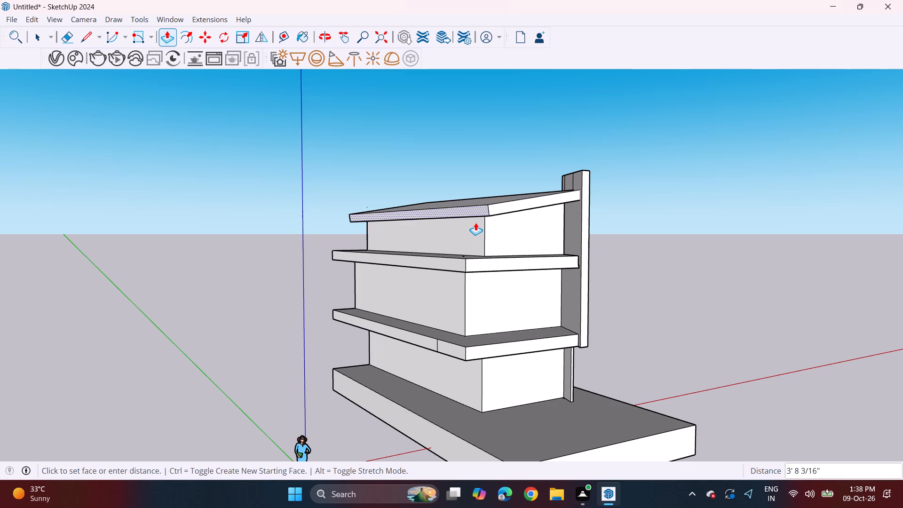
click(475, 222)
Erase the line dividing the underside of the sloped roof slab's extended overhang.
middle_drag(540, 227, 410, 220)
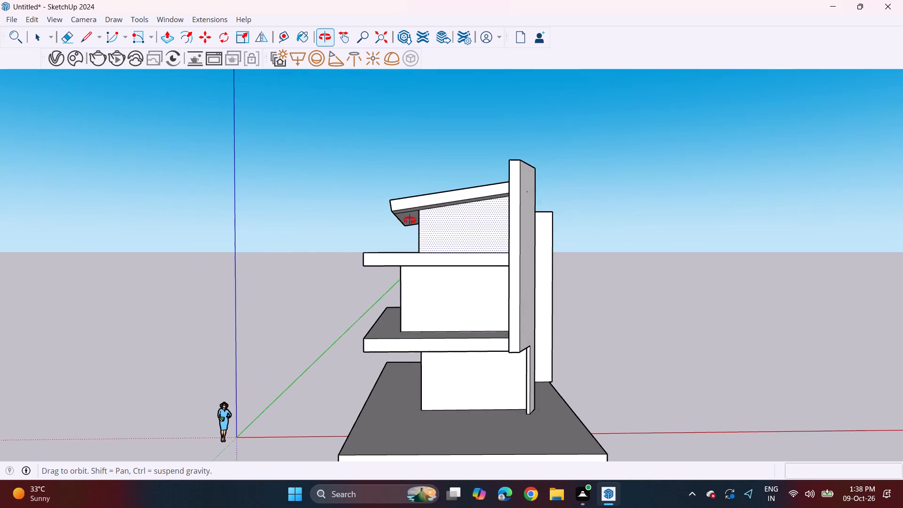
middle_drag(410, 220, 406, 217)
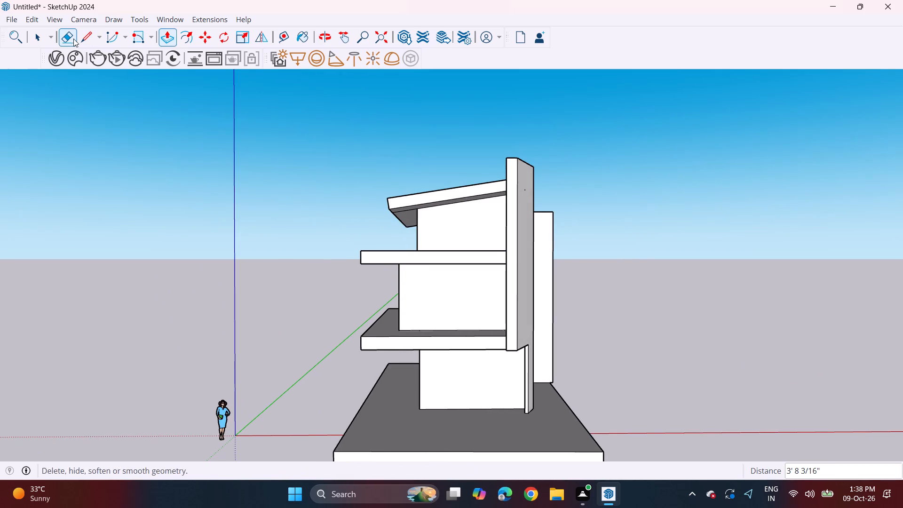
click(74, 38)
scroll(398, 207, up, 3)
click(408, 212)
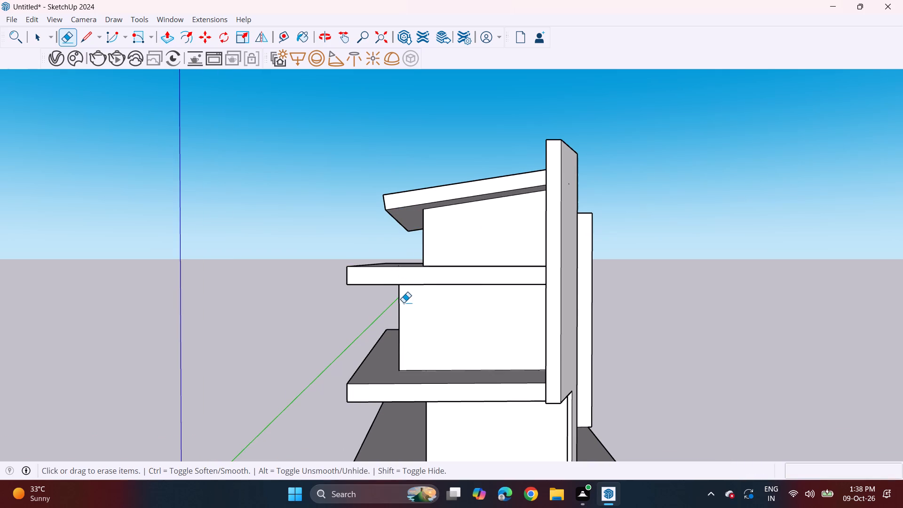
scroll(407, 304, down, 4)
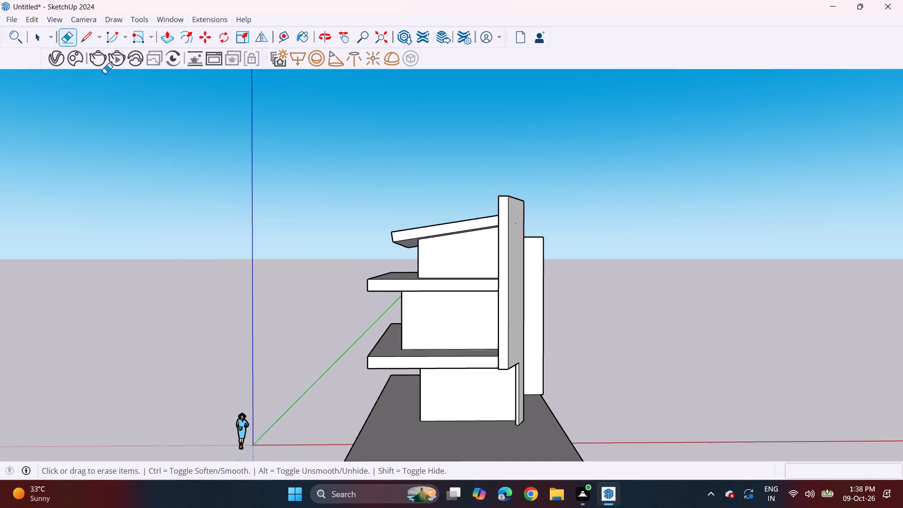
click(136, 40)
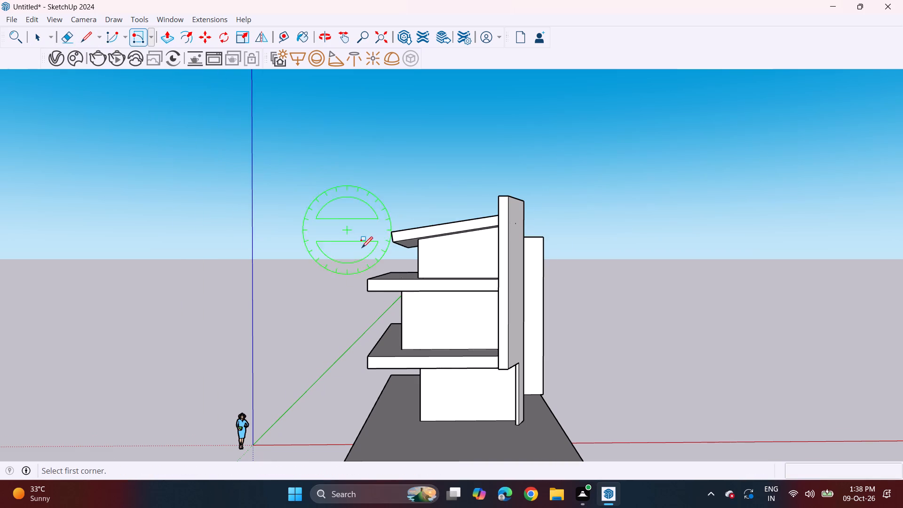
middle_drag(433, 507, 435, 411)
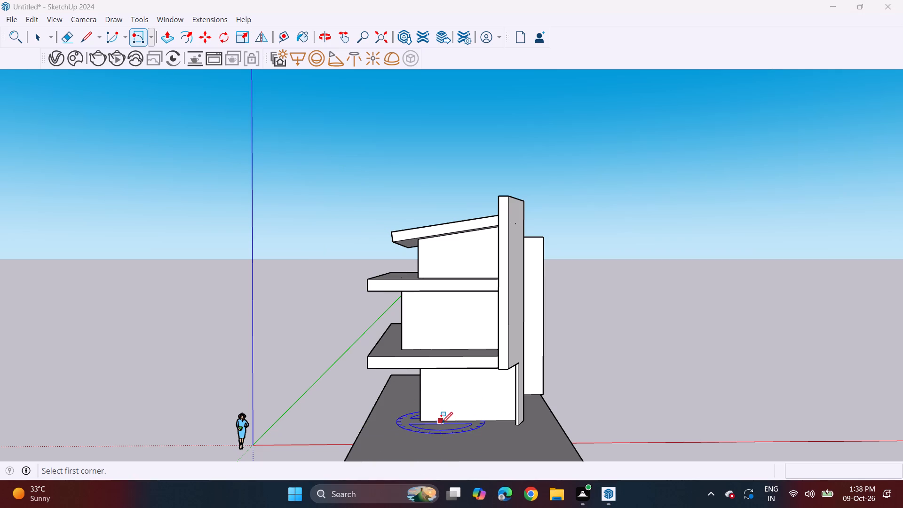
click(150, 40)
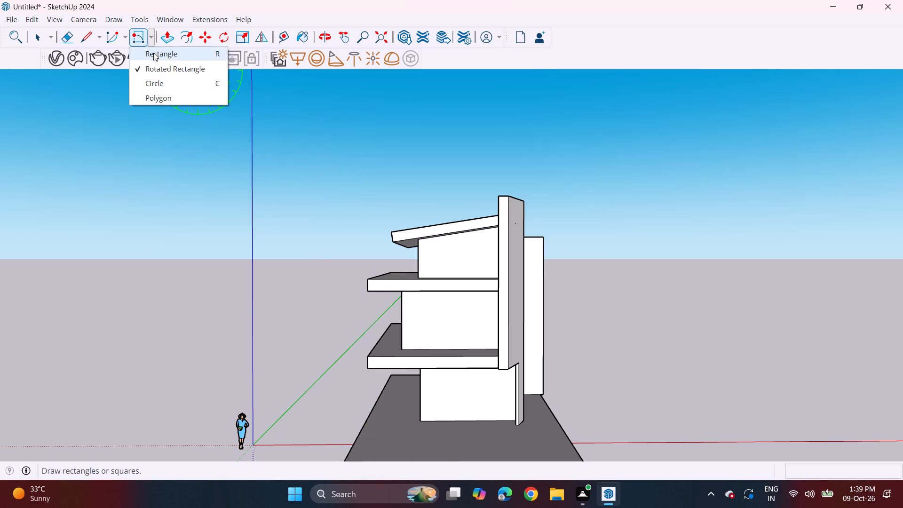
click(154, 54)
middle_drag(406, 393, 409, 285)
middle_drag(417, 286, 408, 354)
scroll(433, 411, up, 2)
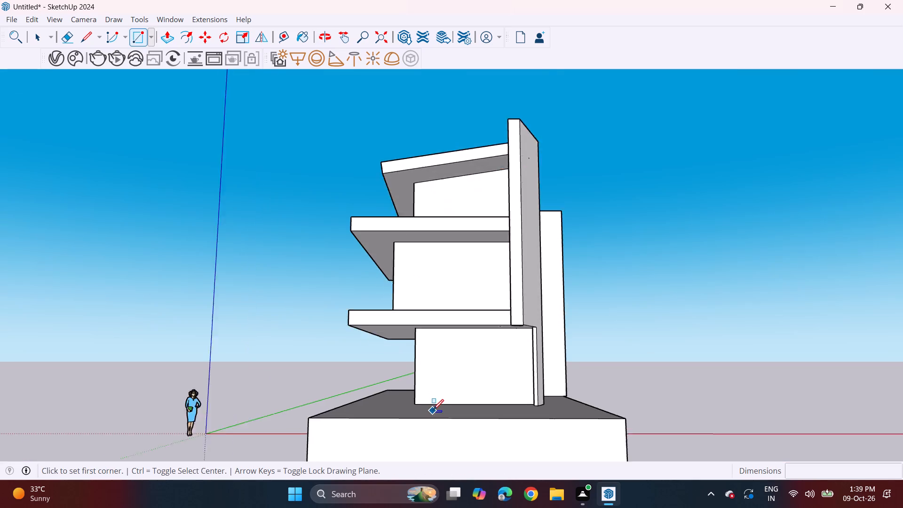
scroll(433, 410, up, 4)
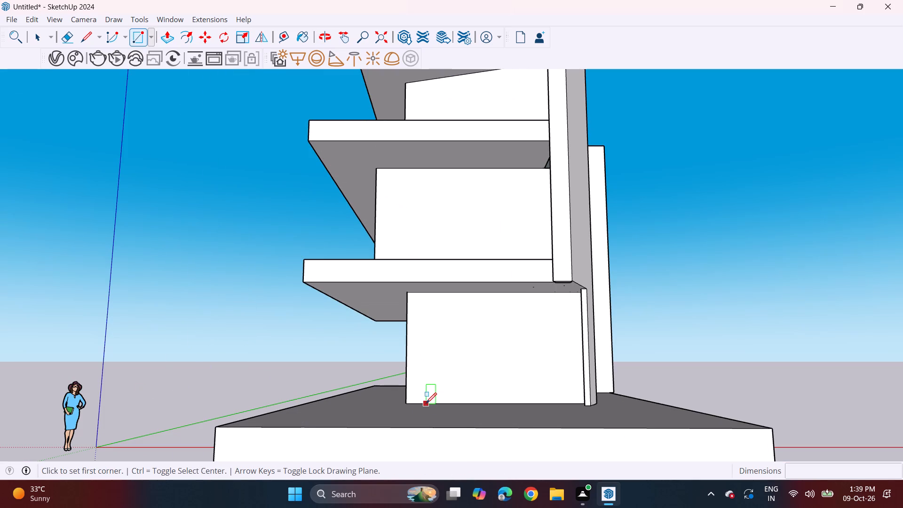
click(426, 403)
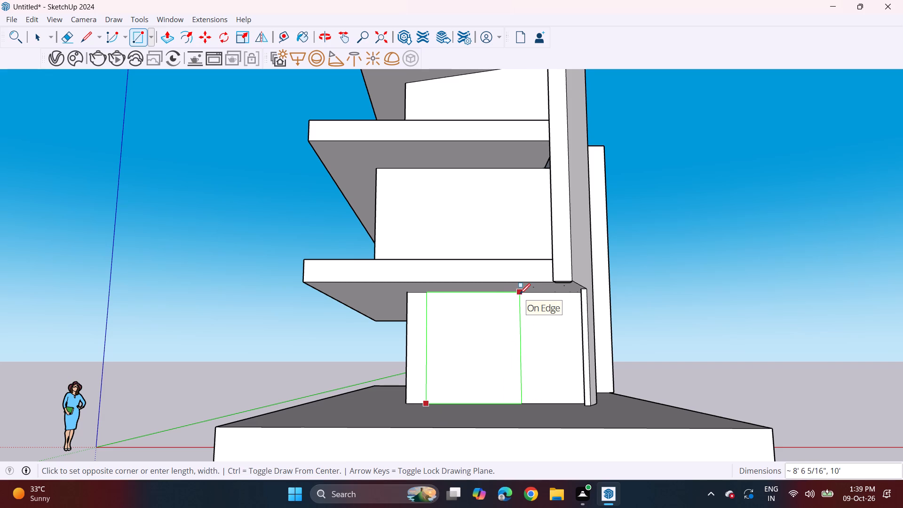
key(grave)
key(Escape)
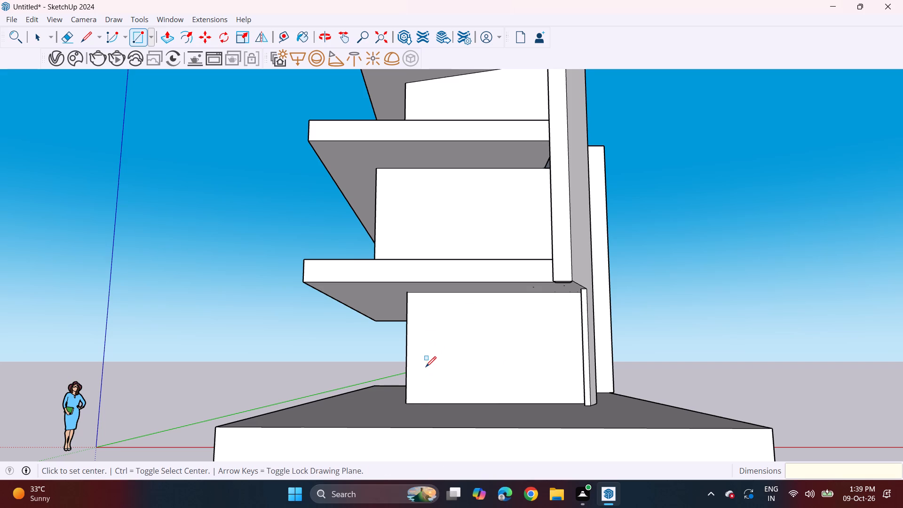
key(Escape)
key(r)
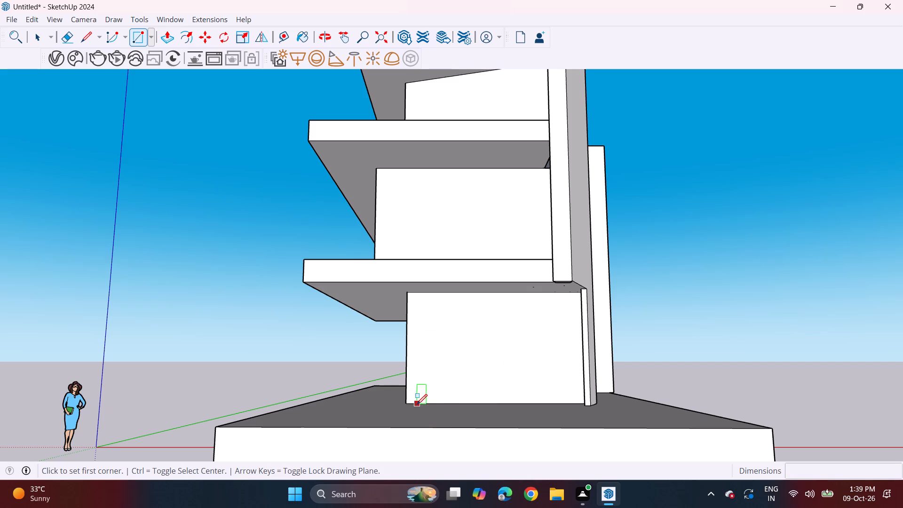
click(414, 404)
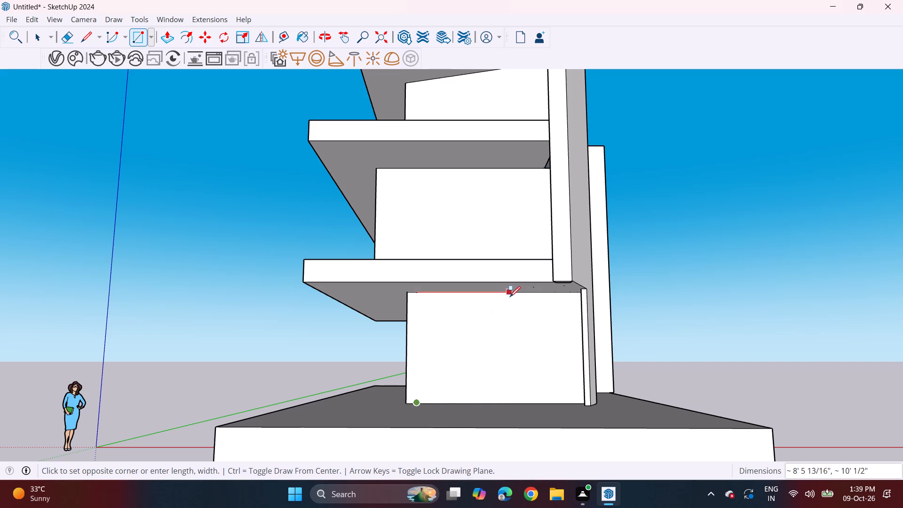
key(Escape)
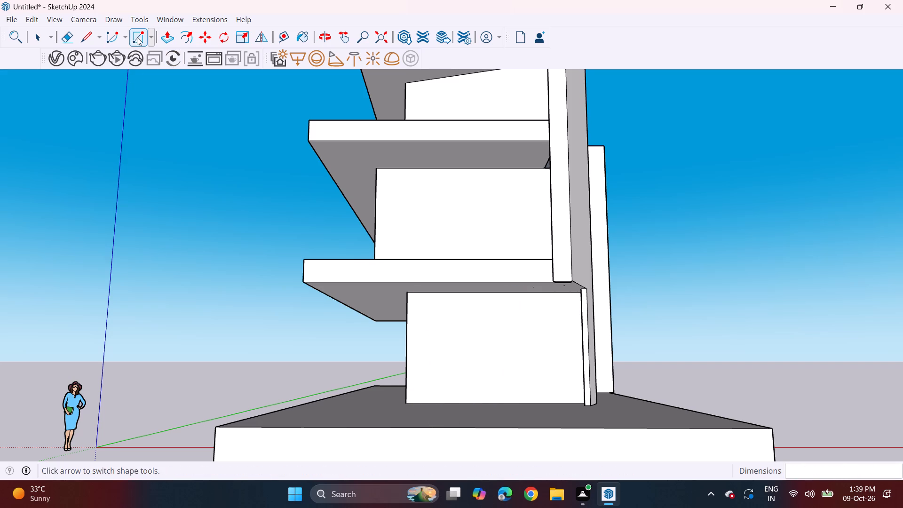
Draw a rectangle about 9' 8 5/16" by 10' on the ground-floor front wall, spanning from the plinth to the lower ledge.
click(137, 37)
drag(414, 401, 417, 397)
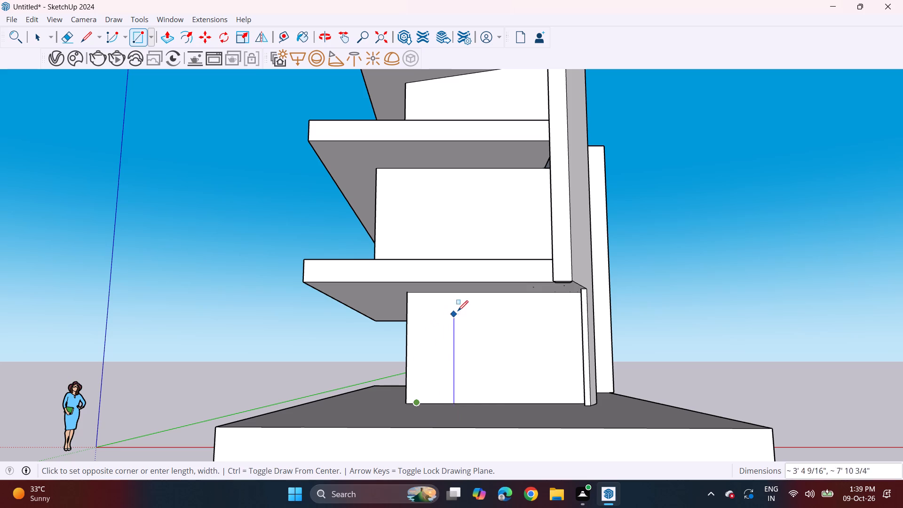
click(523, 292)
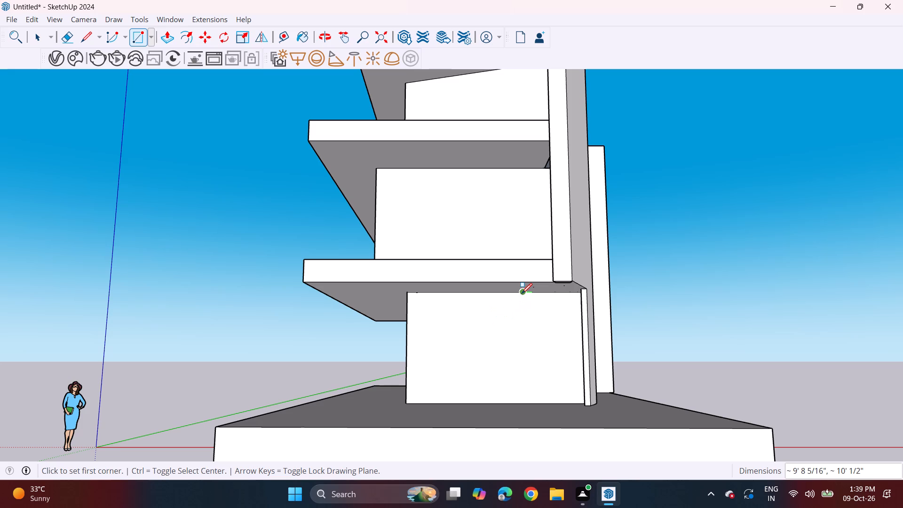
click(522, 294)
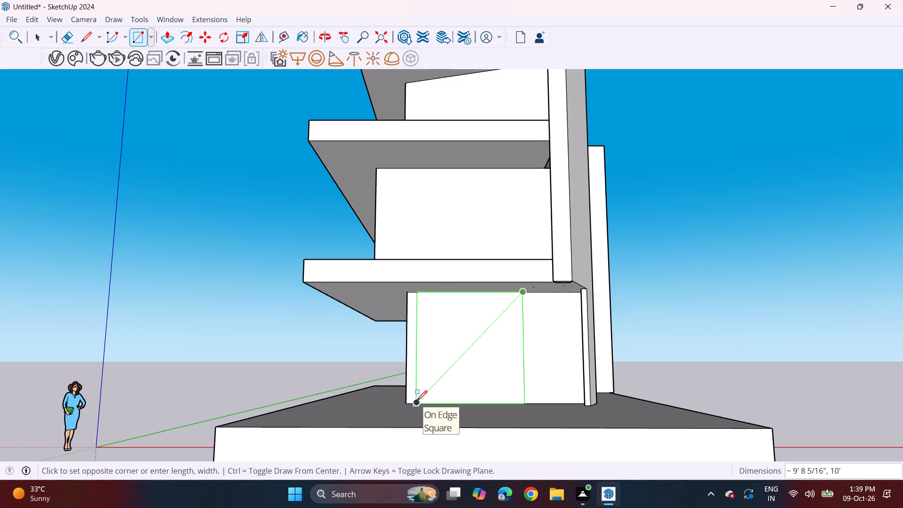
click(417, 401)
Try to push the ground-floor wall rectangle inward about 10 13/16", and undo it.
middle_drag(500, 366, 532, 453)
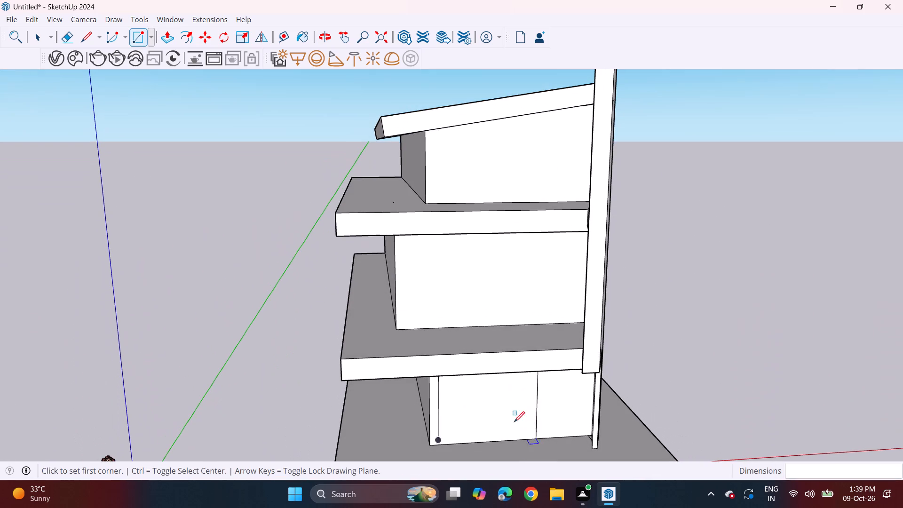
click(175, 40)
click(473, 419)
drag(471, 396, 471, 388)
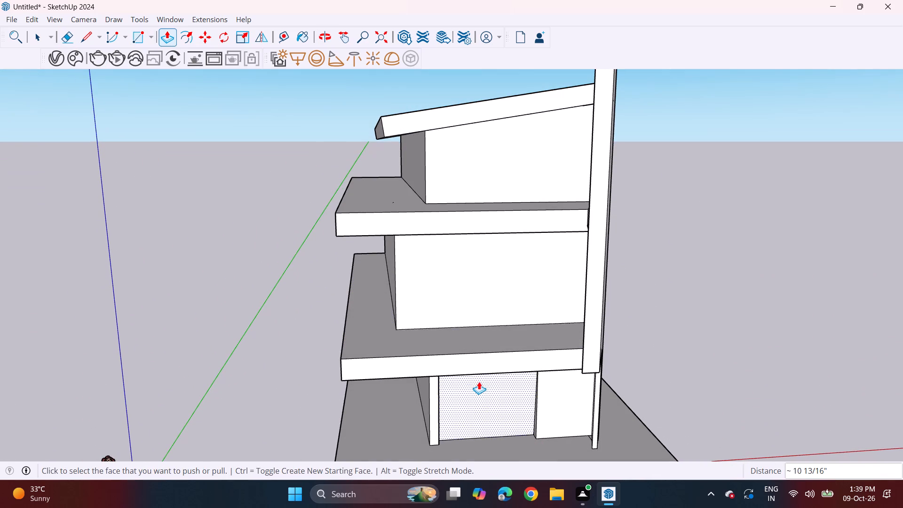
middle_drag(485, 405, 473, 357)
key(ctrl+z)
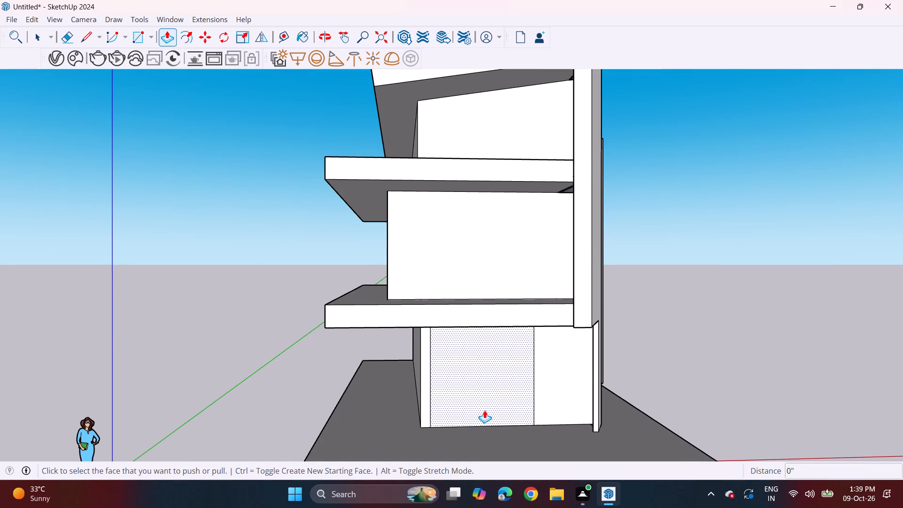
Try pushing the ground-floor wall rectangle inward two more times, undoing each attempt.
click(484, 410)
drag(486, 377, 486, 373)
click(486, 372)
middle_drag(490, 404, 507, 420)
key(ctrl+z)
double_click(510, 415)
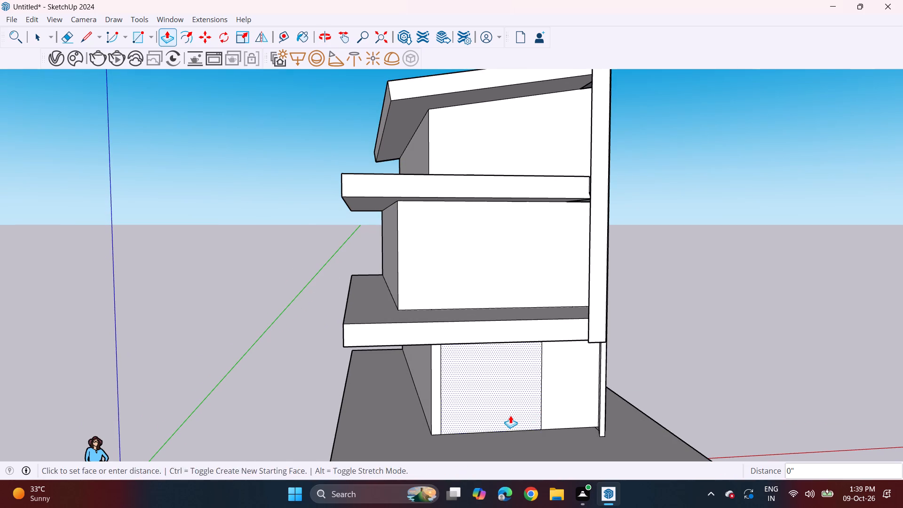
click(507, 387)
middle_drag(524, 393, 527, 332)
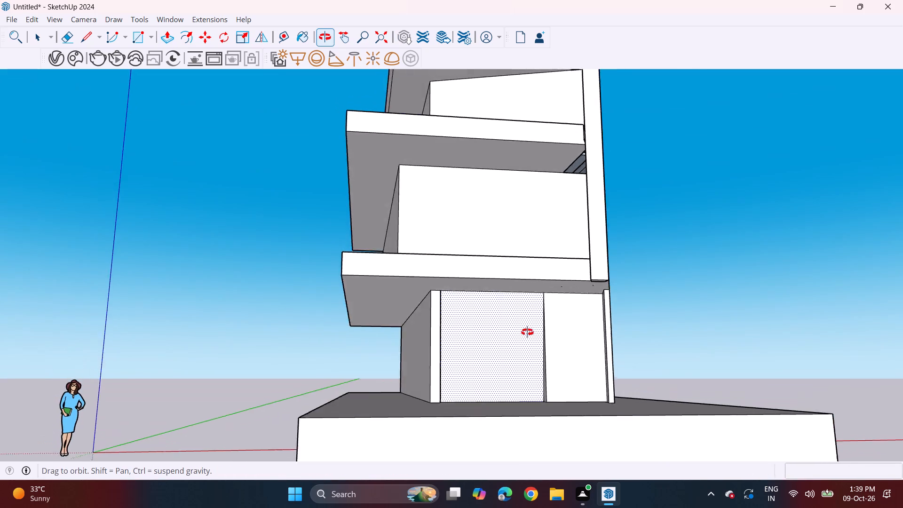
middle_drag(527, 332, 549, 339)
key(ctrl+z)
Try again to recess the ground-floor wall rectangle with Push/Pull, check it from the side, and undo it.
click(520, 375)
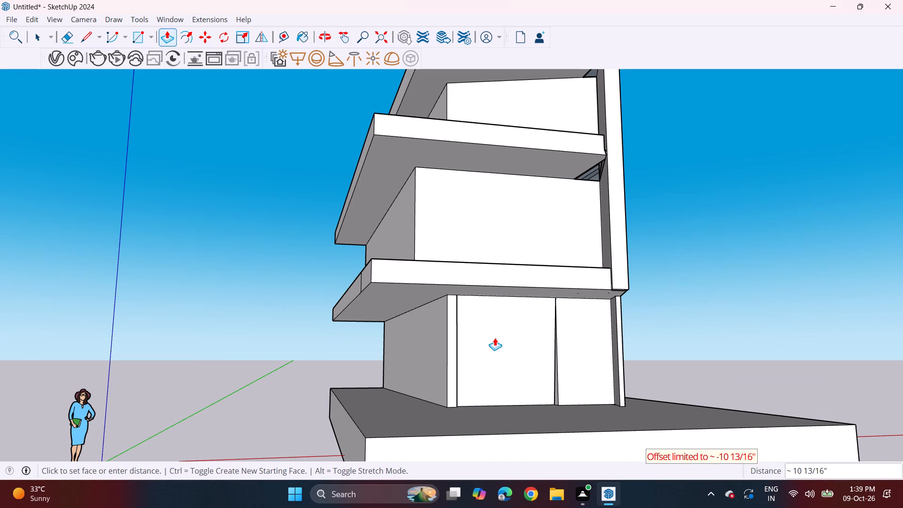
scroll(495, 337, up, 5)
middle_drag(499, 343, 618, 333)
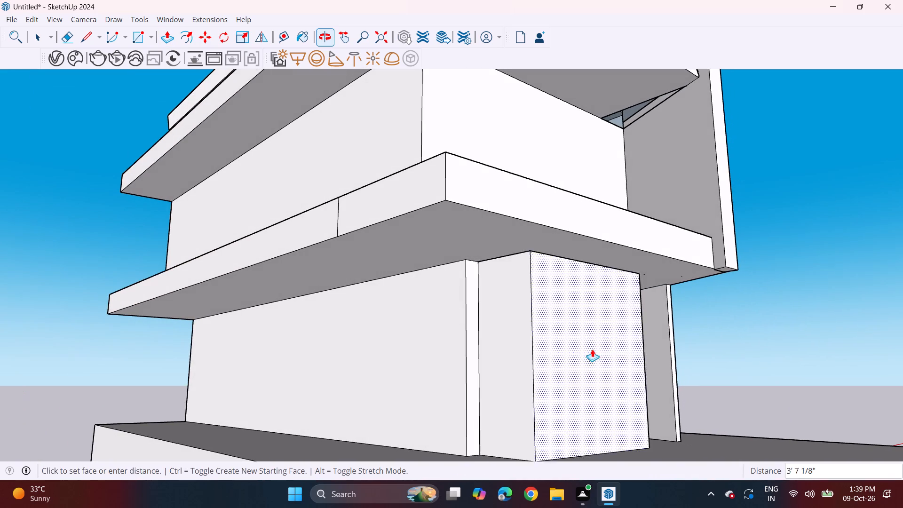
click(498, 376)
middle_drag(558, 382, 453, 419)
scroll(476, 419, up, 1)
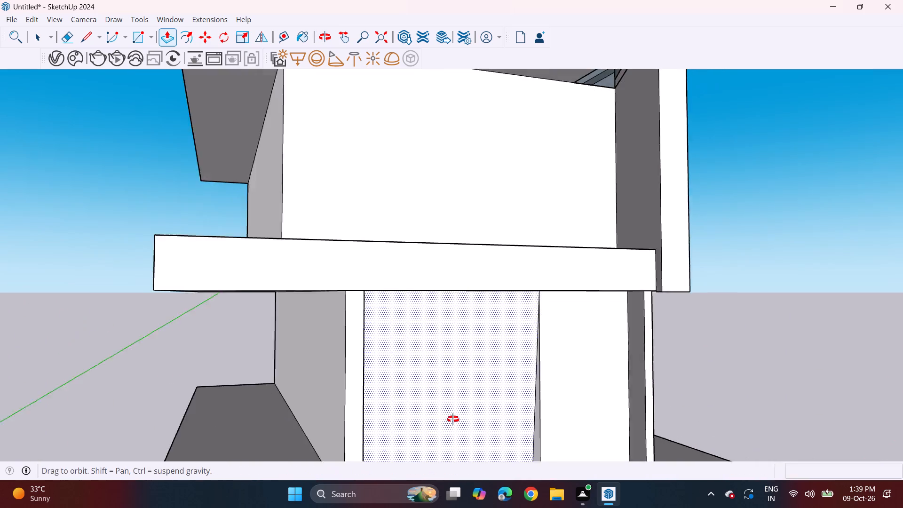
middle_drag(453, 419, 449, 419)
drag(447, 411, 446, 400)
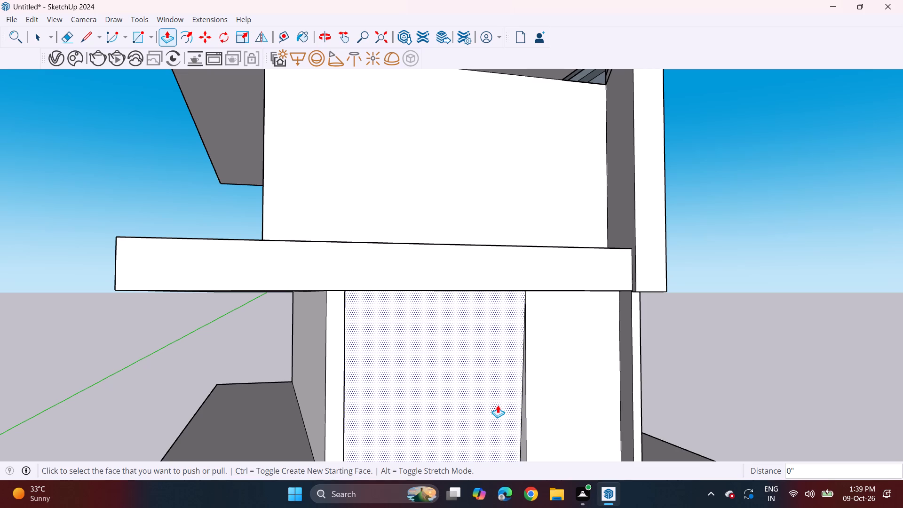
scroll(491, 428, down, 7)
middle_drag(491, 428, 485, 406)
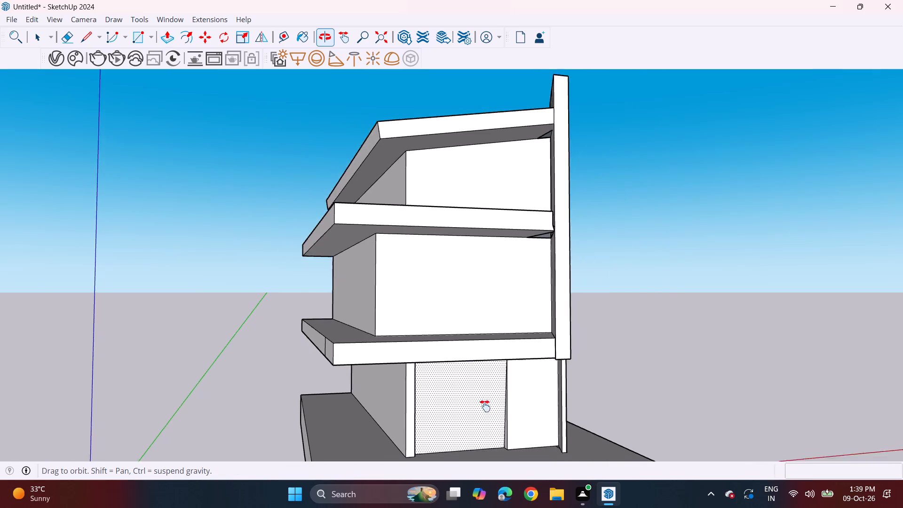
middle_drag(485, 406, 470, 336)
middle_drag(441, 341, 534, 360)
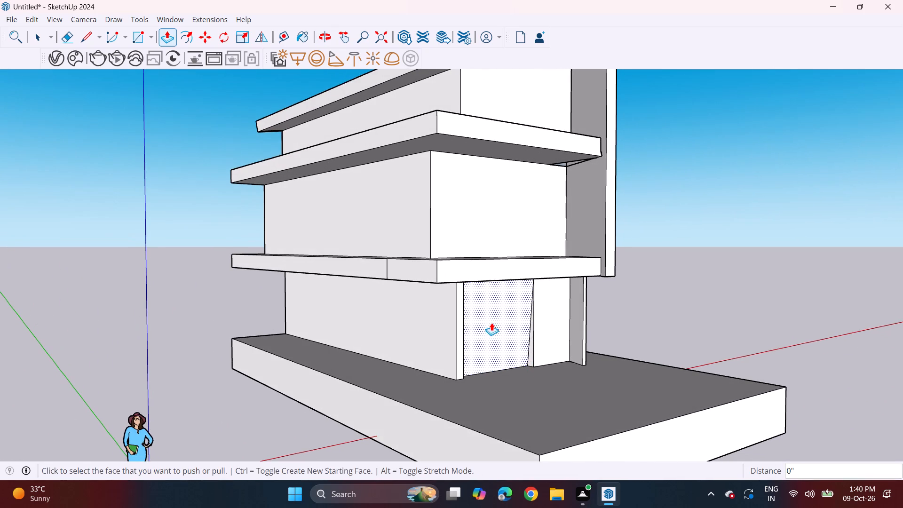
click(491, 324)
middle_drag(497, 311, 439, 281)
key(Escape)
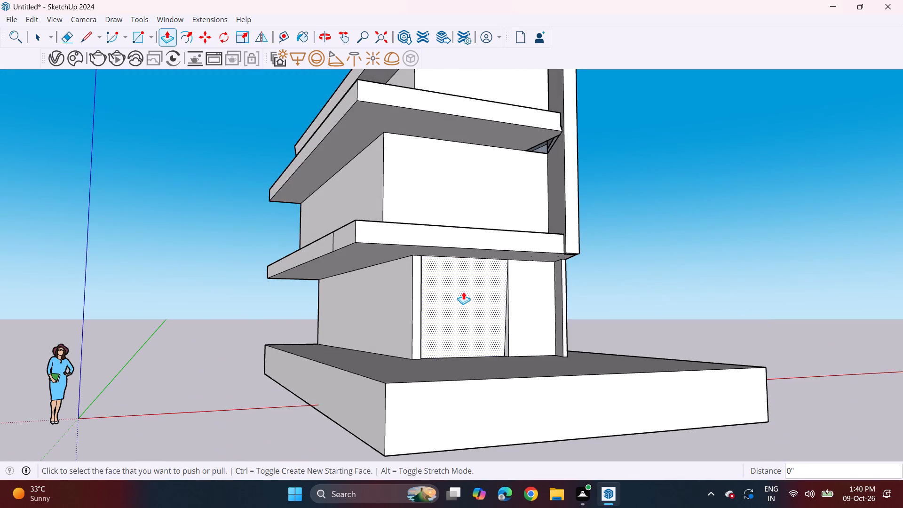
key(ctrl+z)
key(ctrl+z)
Draw a line along the wall rectangle's top edge and another about 9' 8 5/16" long across it just below.
middle_drag(498, 339, 436, 327)
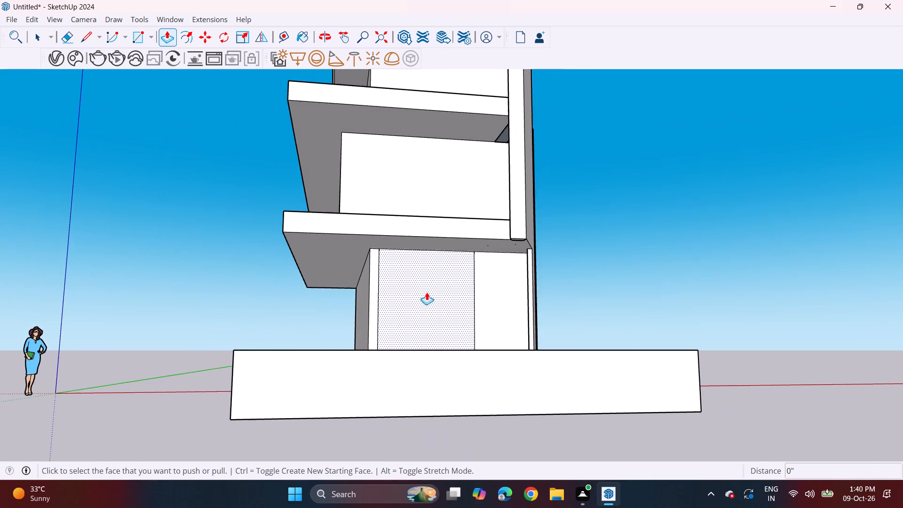
scroll(424, 289, up, 5)
scroll(397, 258, up, 1)
click(81, 31)
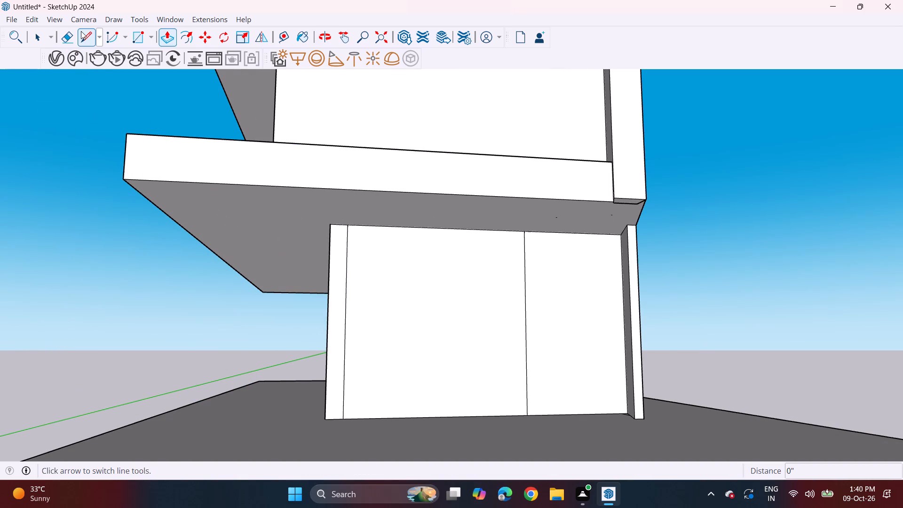
click(347, 227)
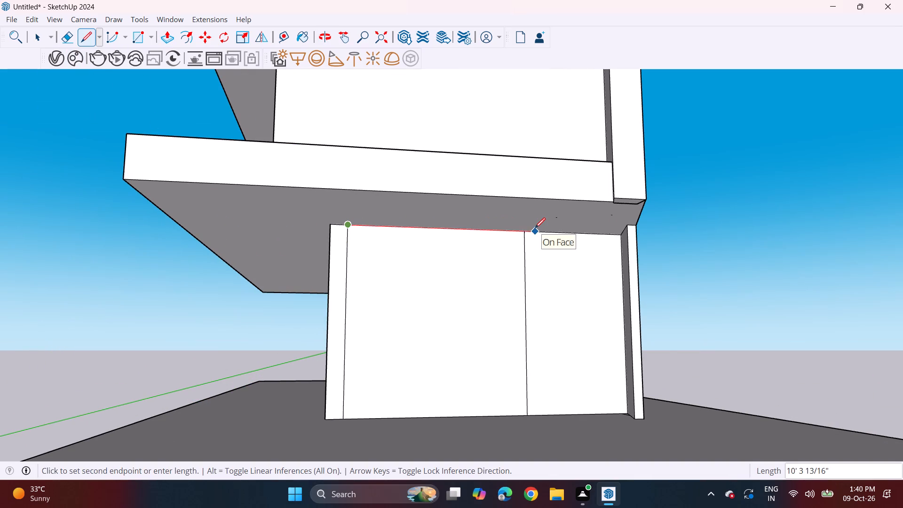
click(523, 230)
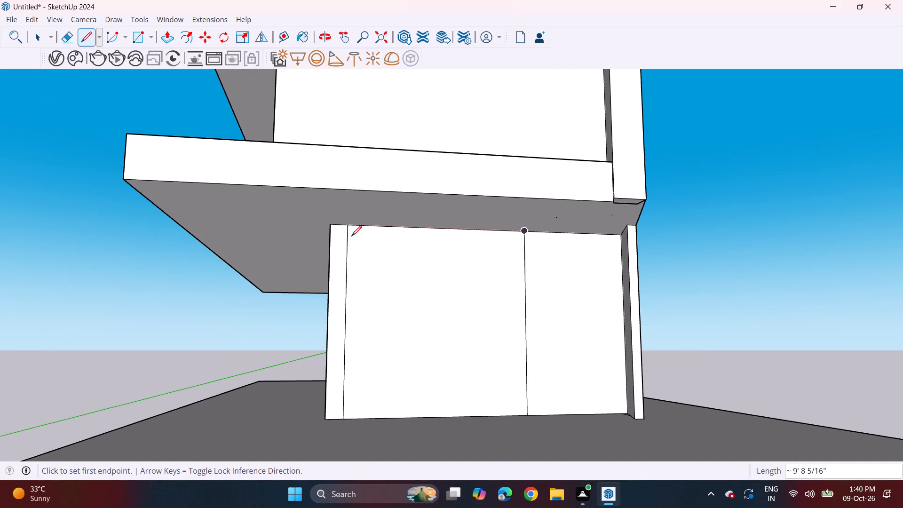
click(348, 233)
click(525, 244)
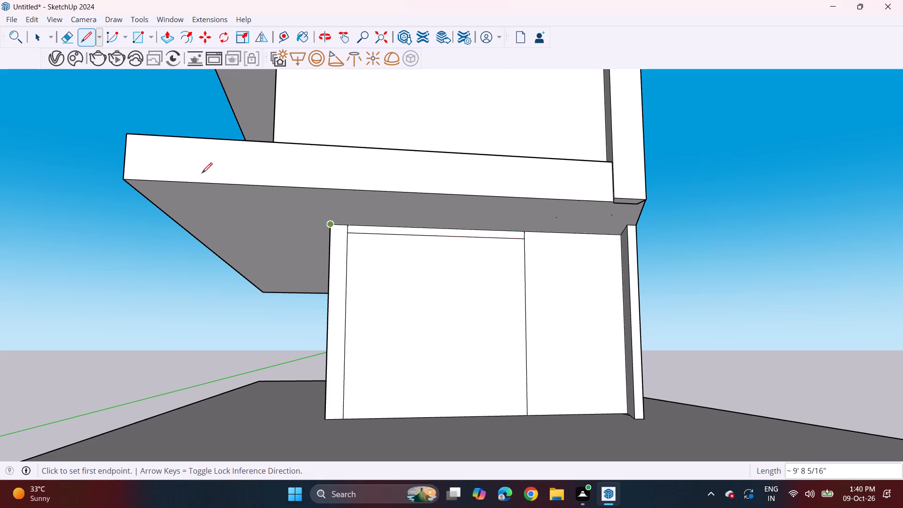
Push the large panel below the new line on the ground-floor front wall inward about 10 13/16".
click(162, 43)
click(438, 366)
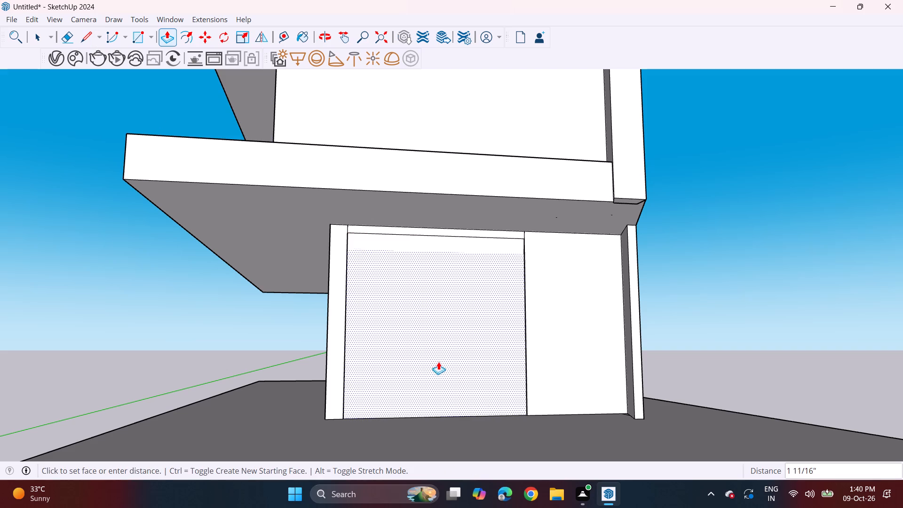
middle_drag(450, 358, 604, 383)
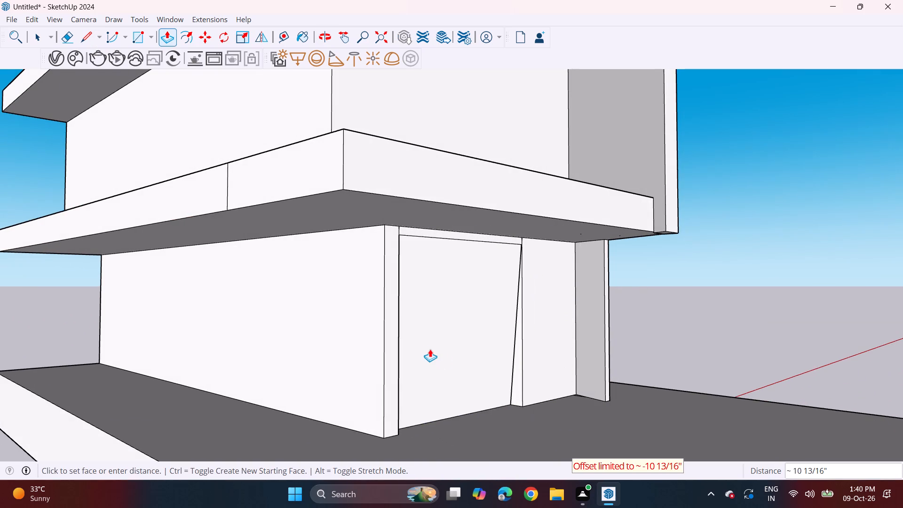
click(423, 346)
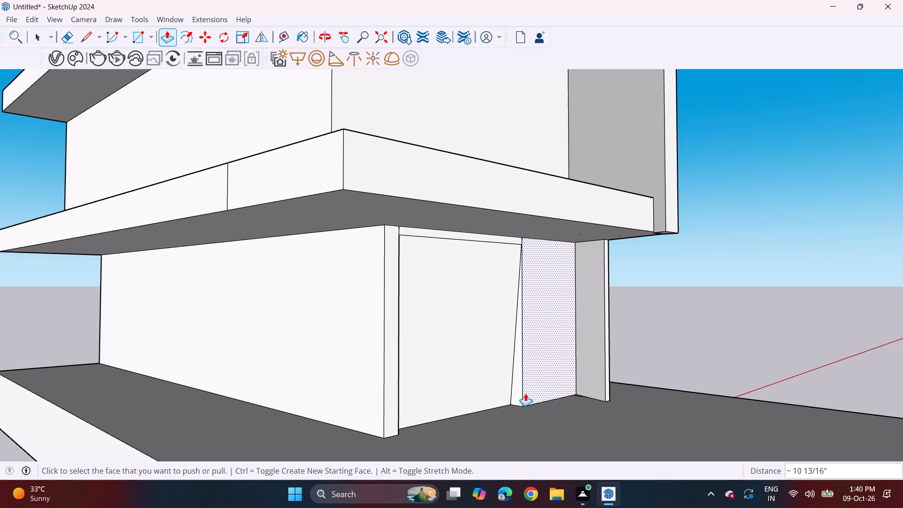
click(467, 394)
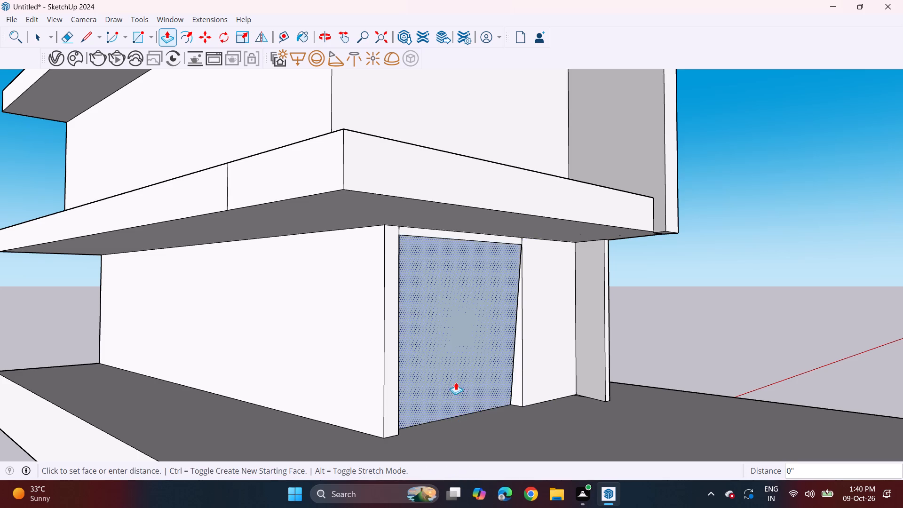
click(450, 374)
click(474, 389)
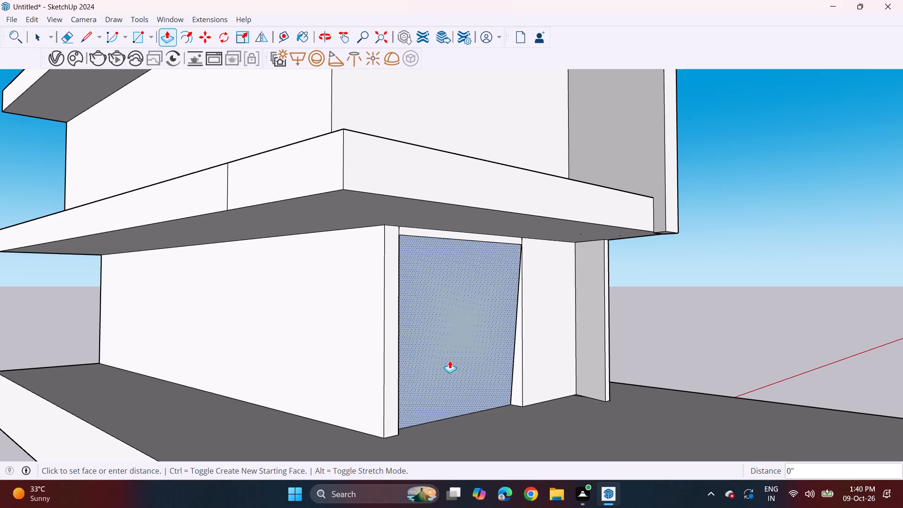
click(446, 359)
Erase the slanted edge beside the recessed panel on the ground-floor front wall to open it up.
drag(63, 38, 72, 41)
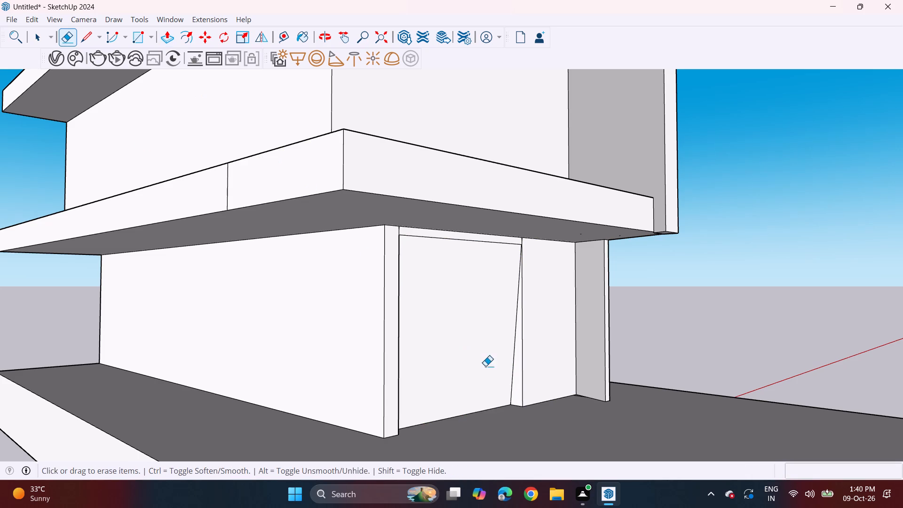
click(513, 371)
Pull the ceiling face inside the ground-floor opening down about 9 3/8" to close the gap above the back wall.
middle_drag(487, 363, 361, 316)
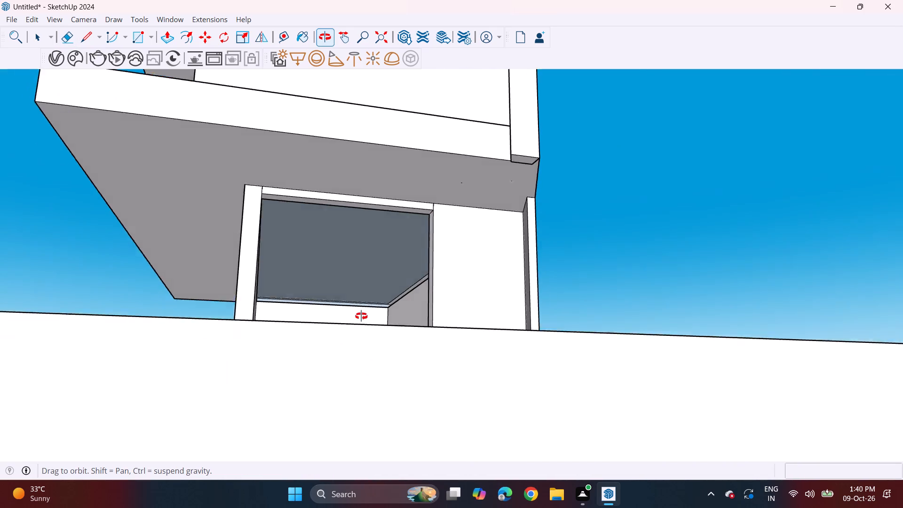
middle_drag(361, 316, 338, 337)
key(space)
text(p)
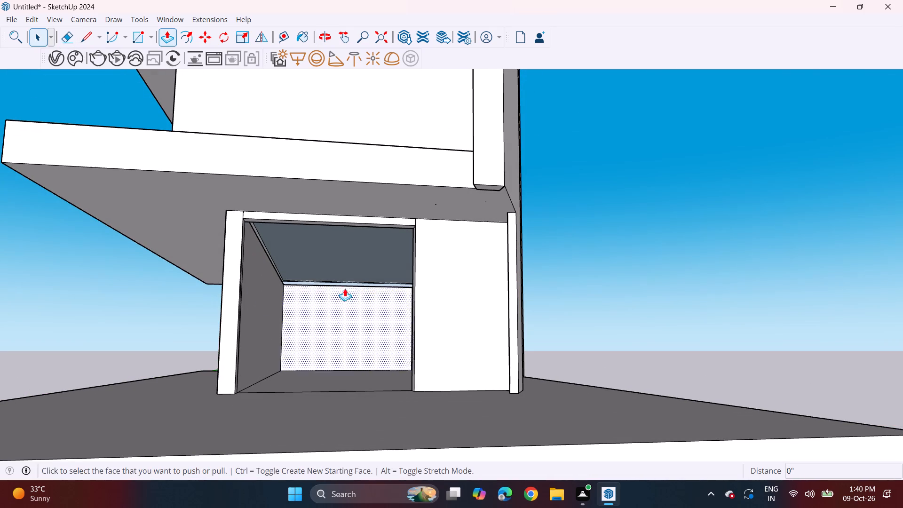
click(353, 256)
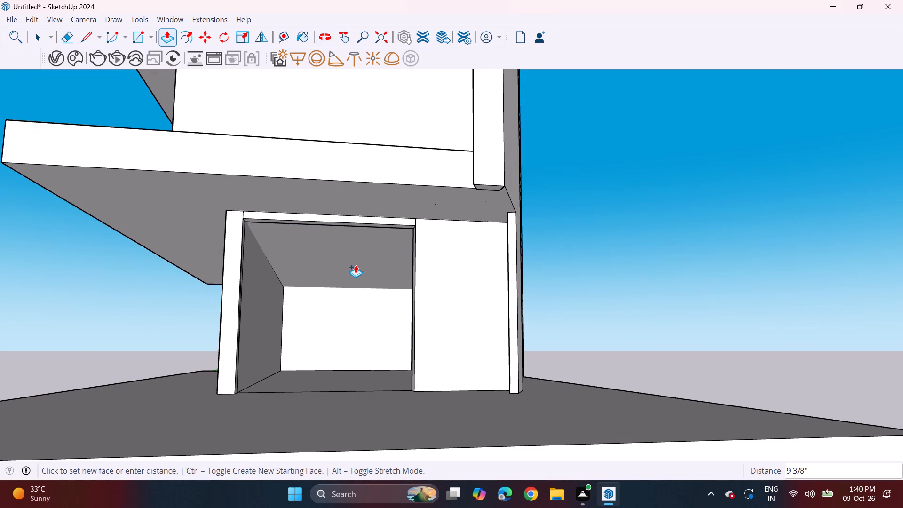
click(356, 265)
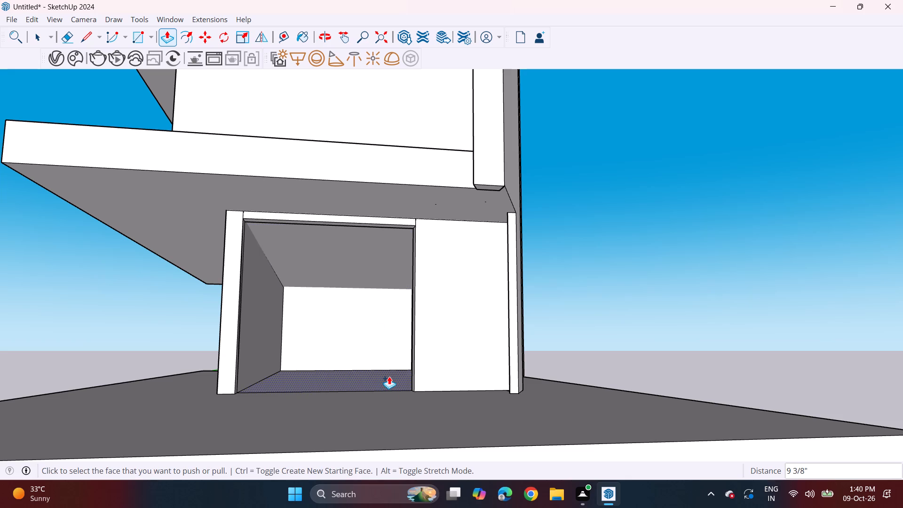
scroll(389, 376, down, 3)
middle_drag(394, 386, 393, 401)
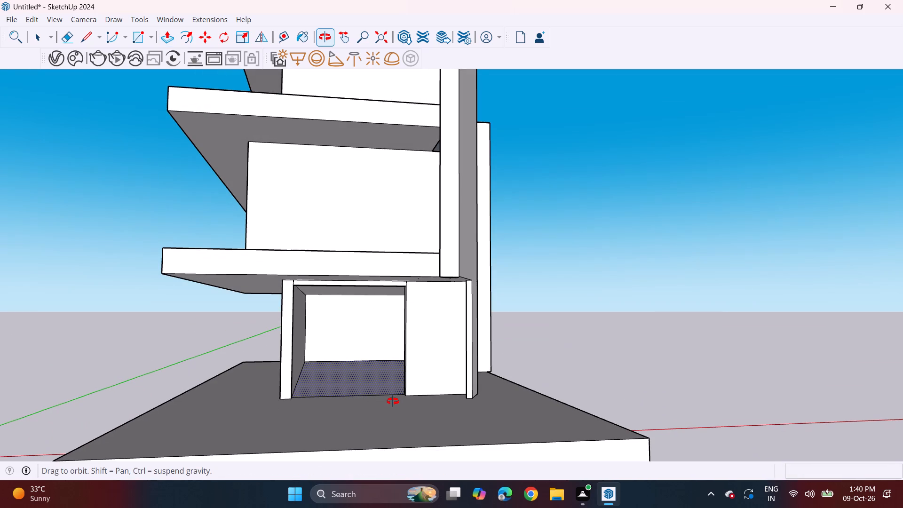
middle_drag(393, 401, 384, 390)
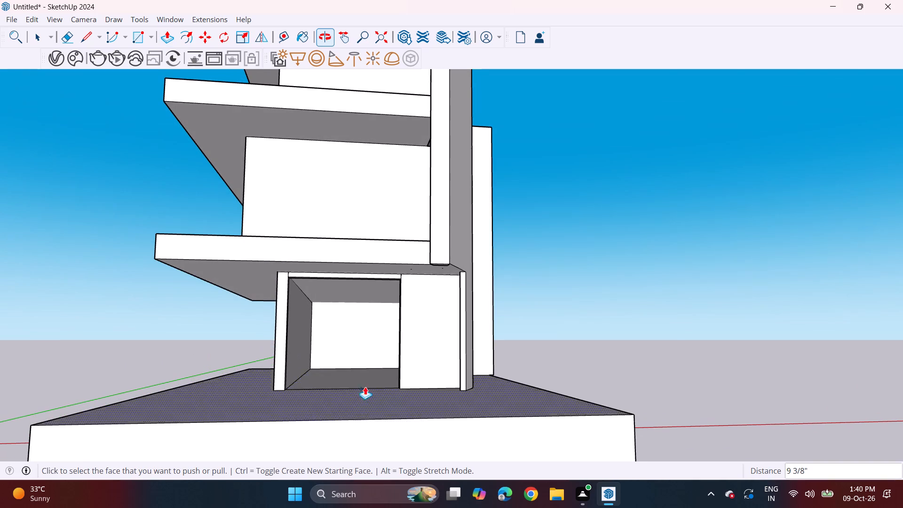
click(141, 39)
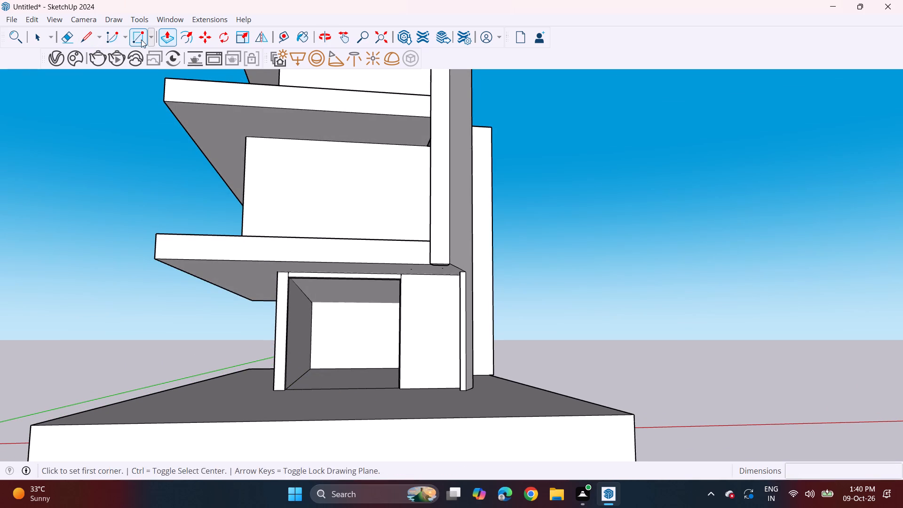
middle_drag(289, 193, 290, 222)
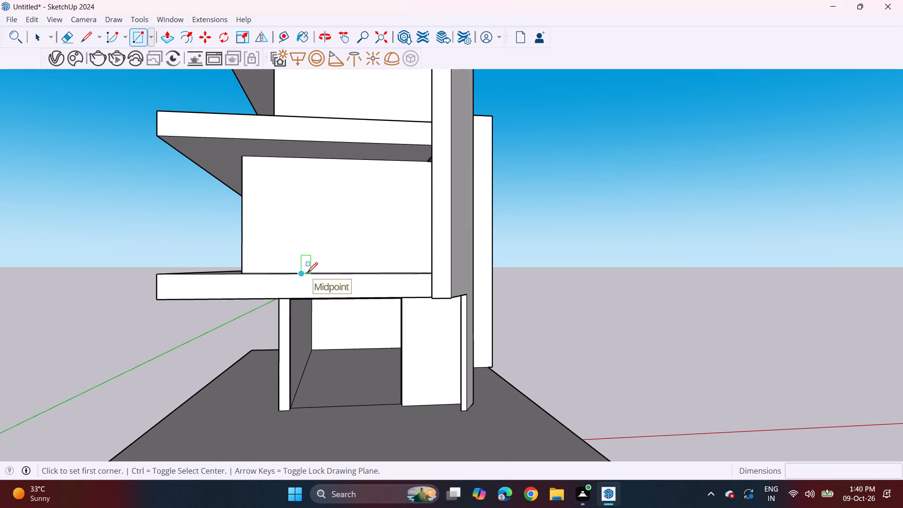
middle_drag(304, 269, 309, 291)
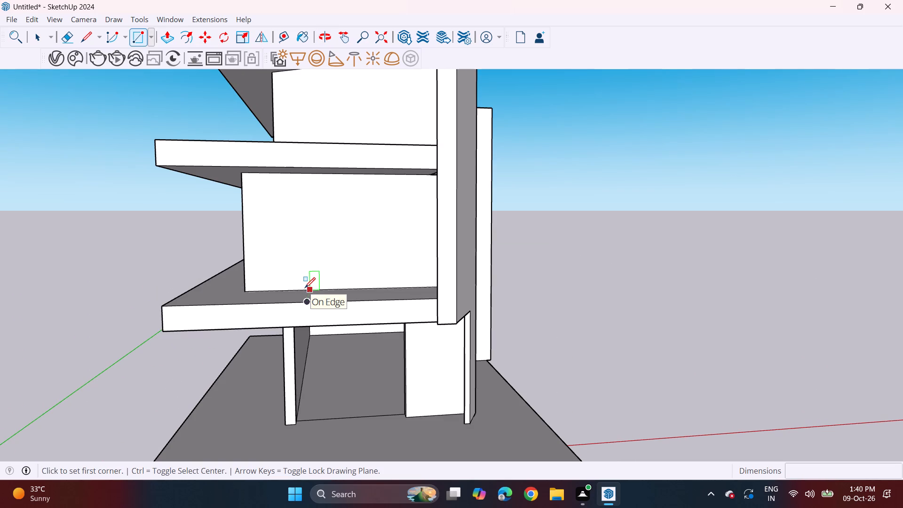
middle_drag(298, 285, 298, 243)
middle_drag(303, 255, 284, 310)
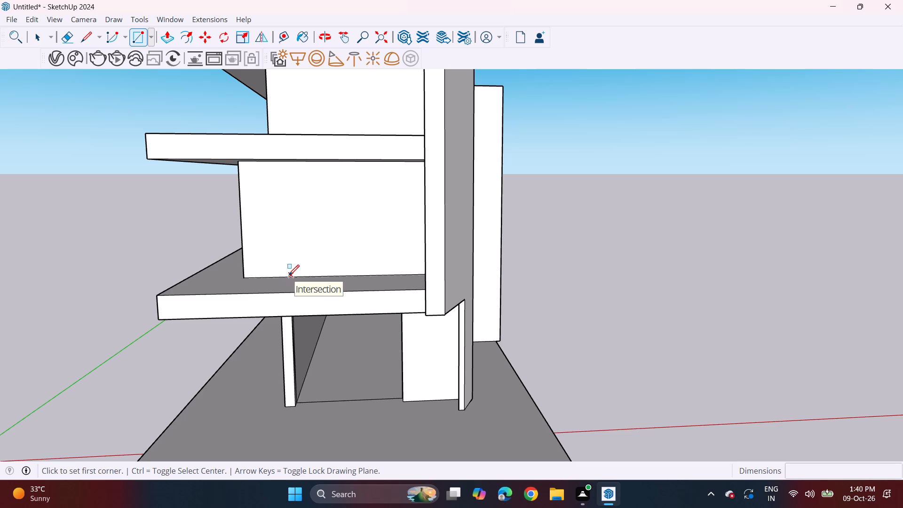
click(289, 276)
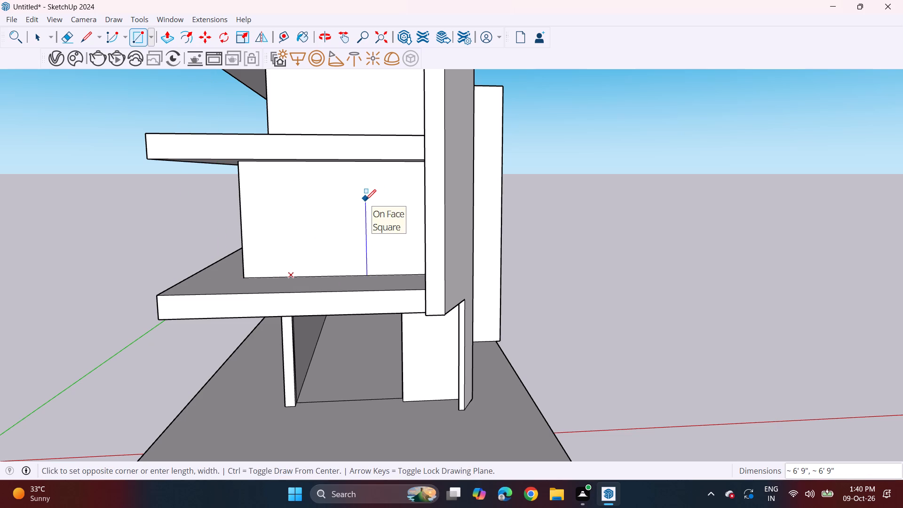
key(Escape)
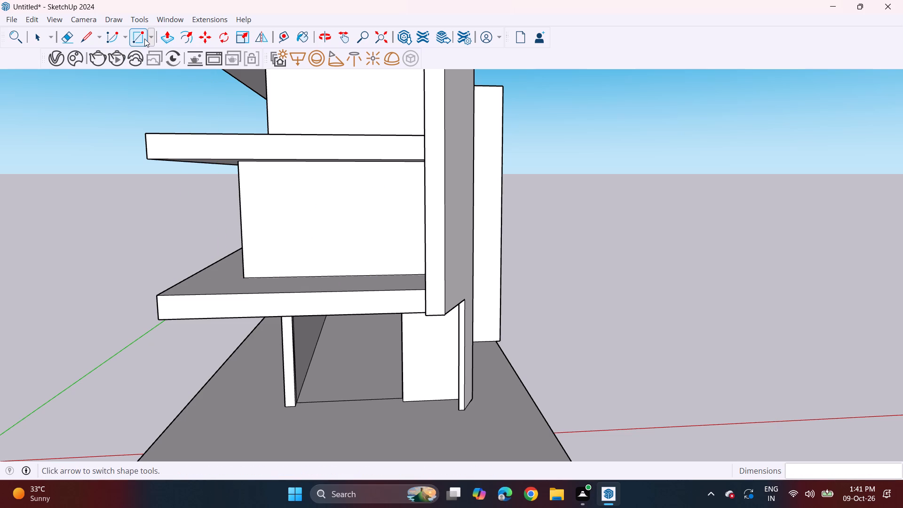
Draw a full-height rectangle on the middle-floor front wall, from near the fin at its top edge to its bottom edge.
click(142, 36)
middle_drag(329, 230, 363, 208)
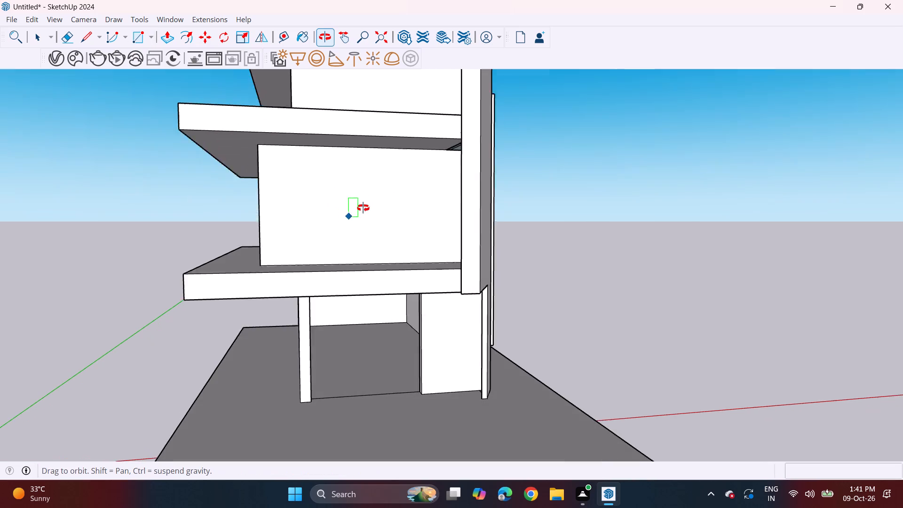
middle_drag(363, 208, 337, 182)
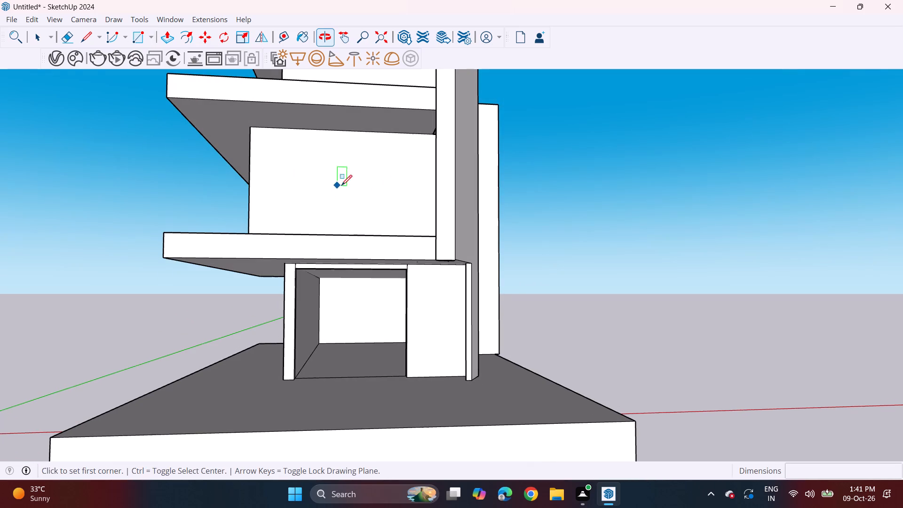
middle_drag(393, 162, 388, 166)
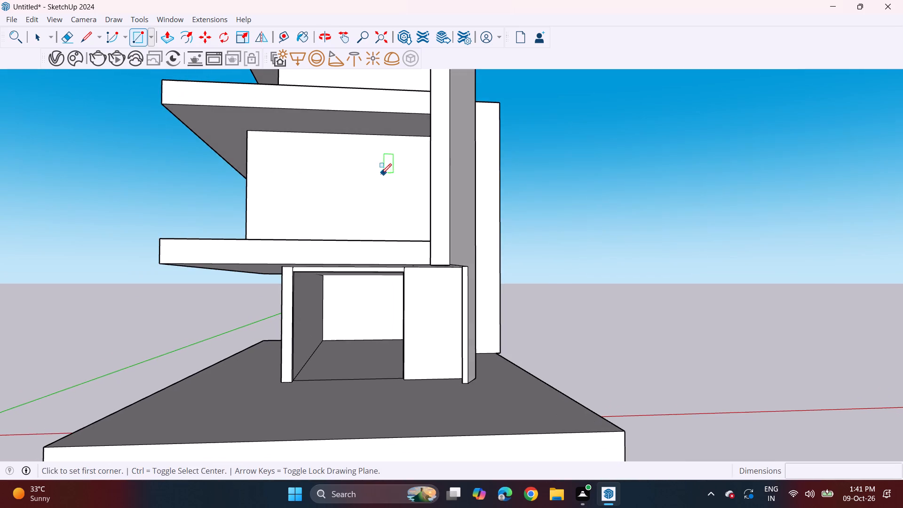
middle_drag(375, 176, 369, 185)
scroll(369, 173, down, 1)
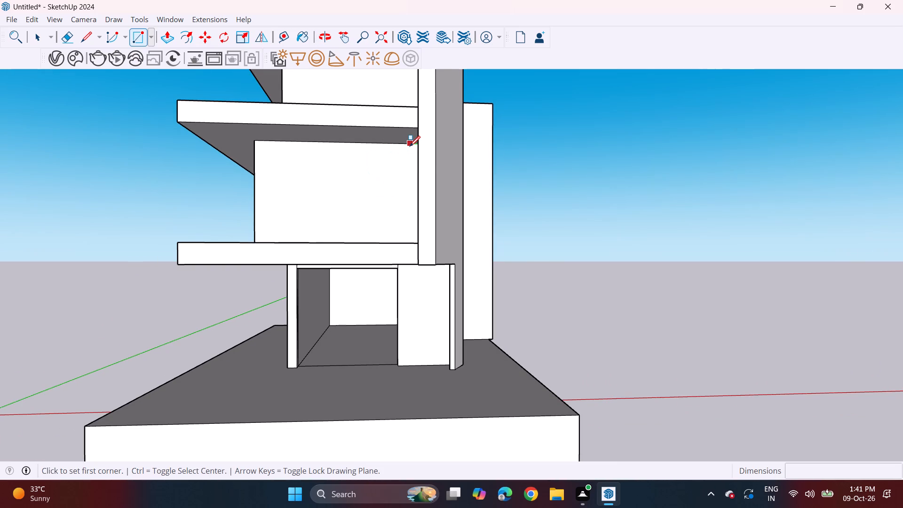
click(412, 146)
middle_drag(332, 216, 327, 231)
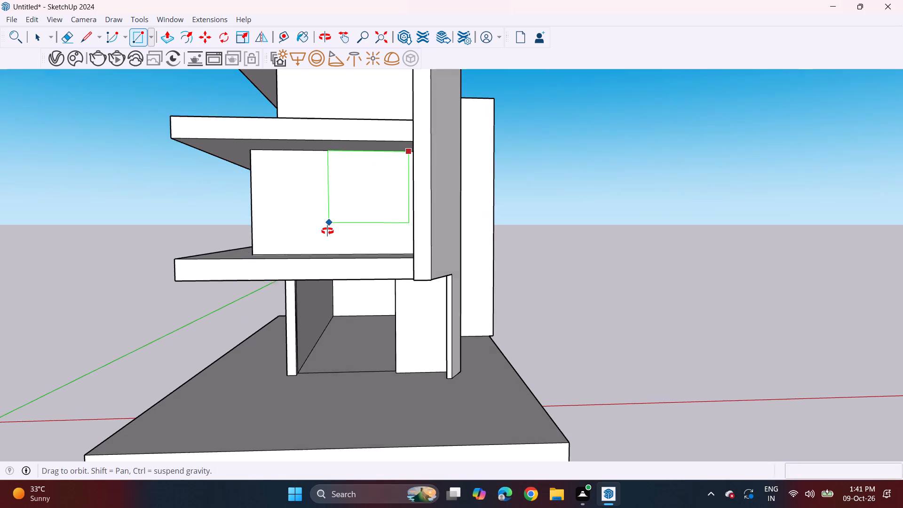
middle_drag(327, 231, 325, 233)
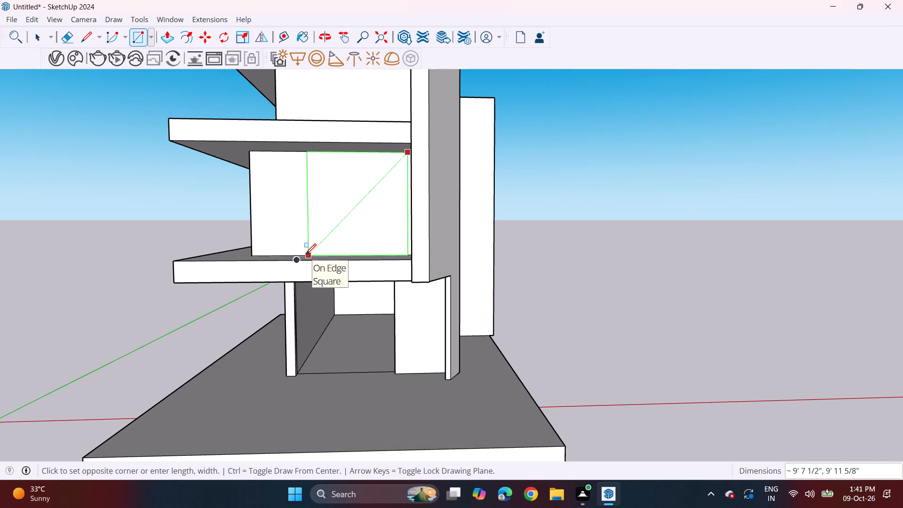
click(300, 255)
Push the new rectangle on the middle-floor front wall inward to open the wall.
middle_drag(333, 223, 339, 225)
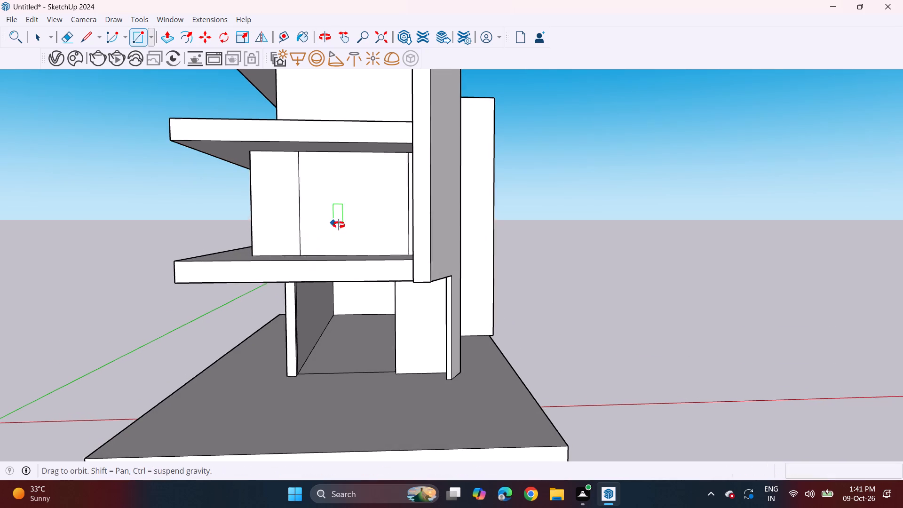
middle_drag(339, 225, 388, 227)
click(172, 40)
click(372, 212)
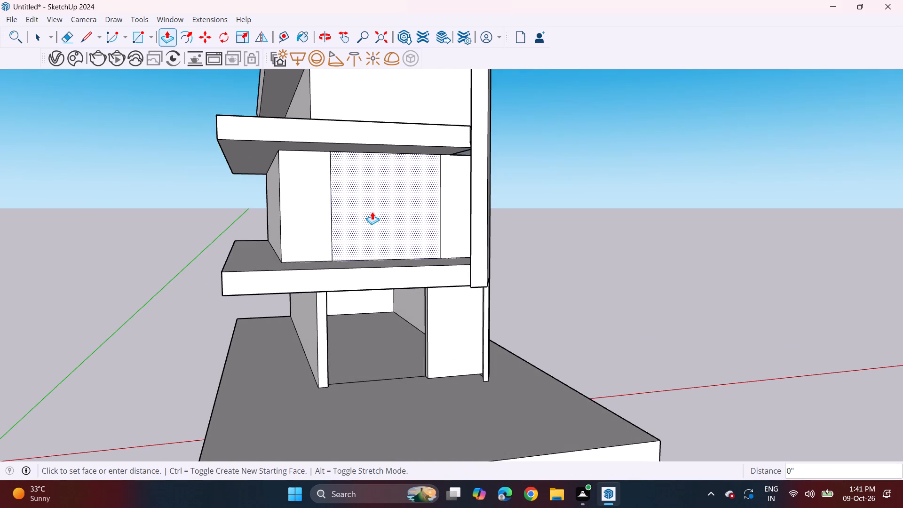
click(365, 198)
Push/Pull the ceiling face inside the middle-floor opening about 1' 9 1/2" to align with the front wall's top edge.
middle_drag(406, 230, 386, 210)
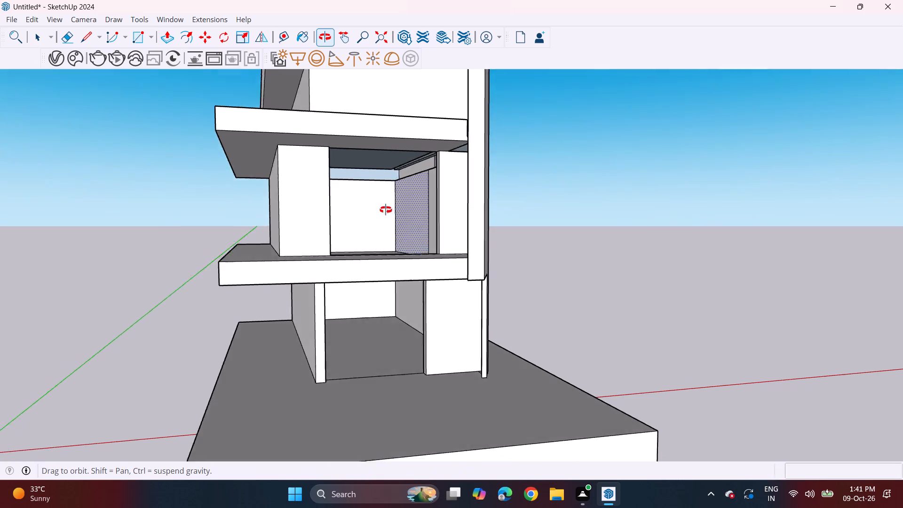
middle_drag(386, 210, 375, 203)
key(space)
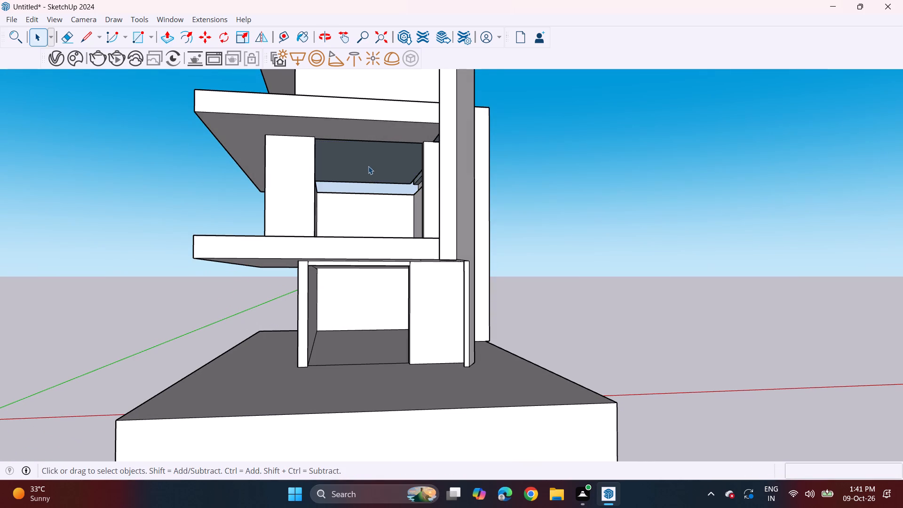
key(p)
click(367, 163)
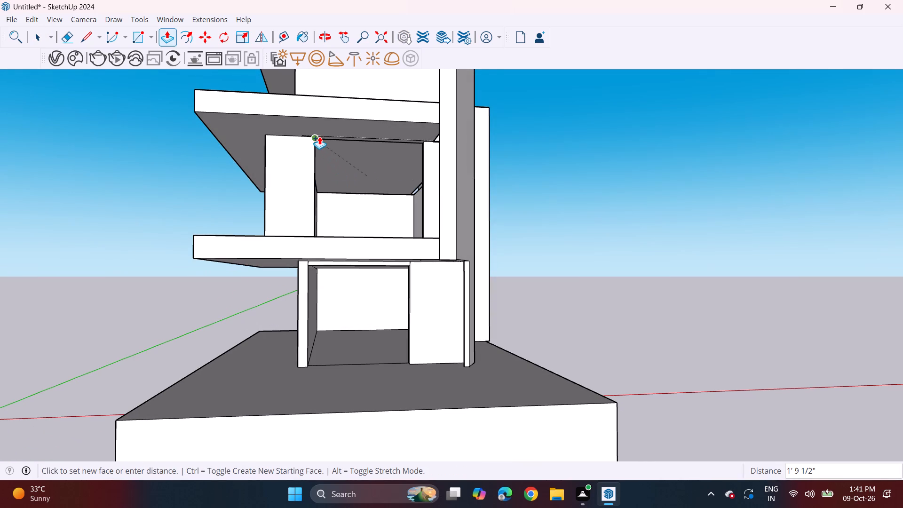
scroll(319, 136, up, 7)
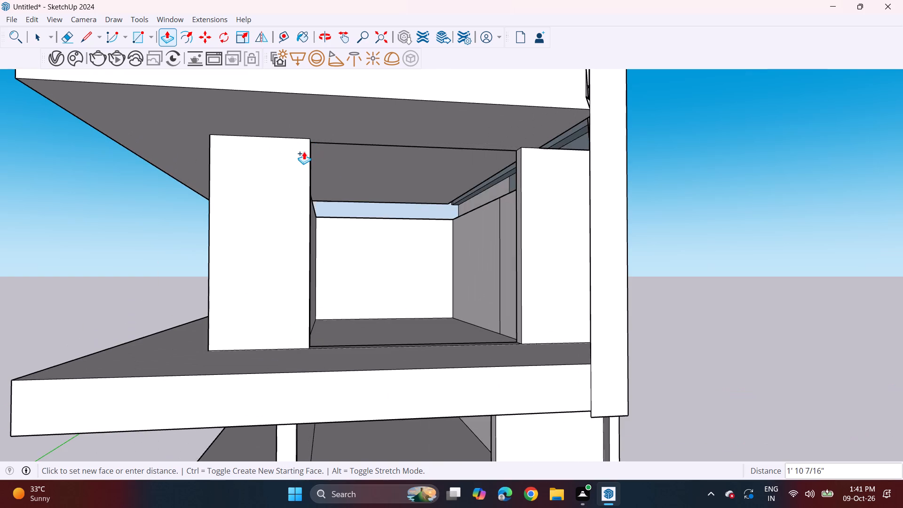
click(298, 139)
Erase the lower leftover edge across the top of the middle-floor opening.
middle_drag(384, 160, 451, 151)
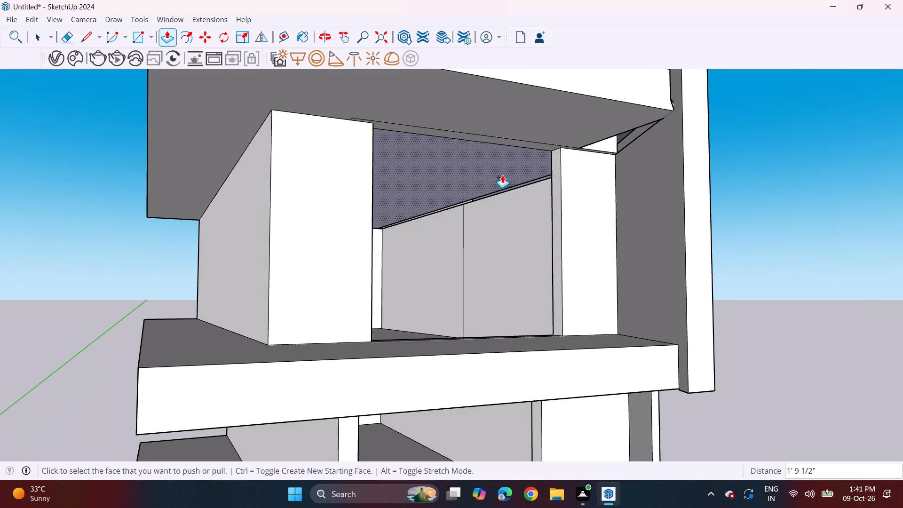
click(67, 41)
drag(406, 128, 405, 139)
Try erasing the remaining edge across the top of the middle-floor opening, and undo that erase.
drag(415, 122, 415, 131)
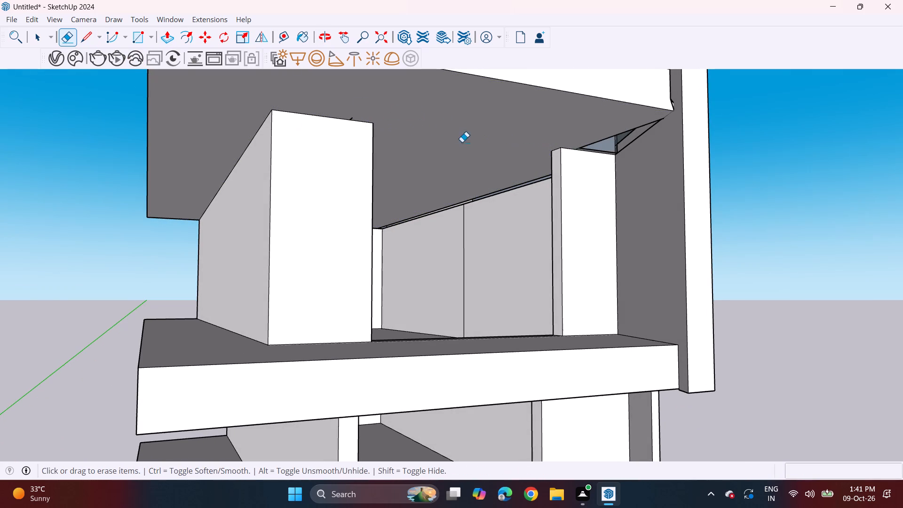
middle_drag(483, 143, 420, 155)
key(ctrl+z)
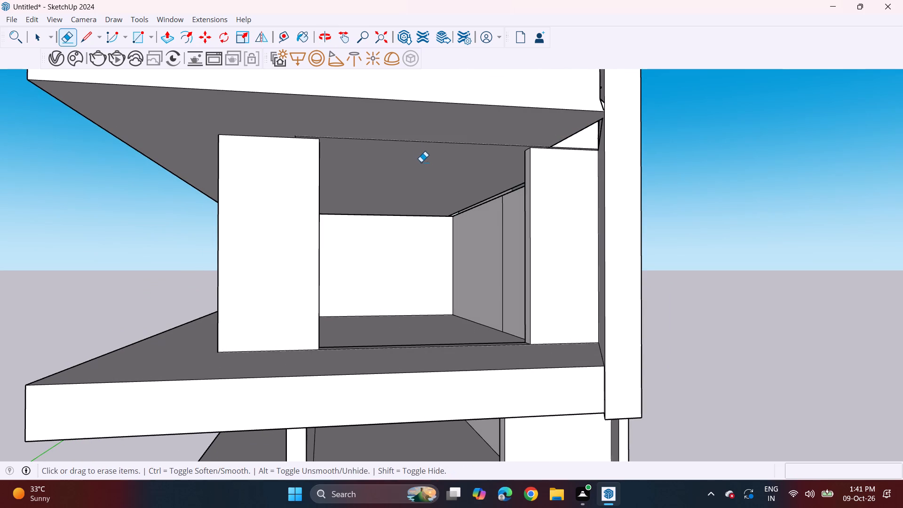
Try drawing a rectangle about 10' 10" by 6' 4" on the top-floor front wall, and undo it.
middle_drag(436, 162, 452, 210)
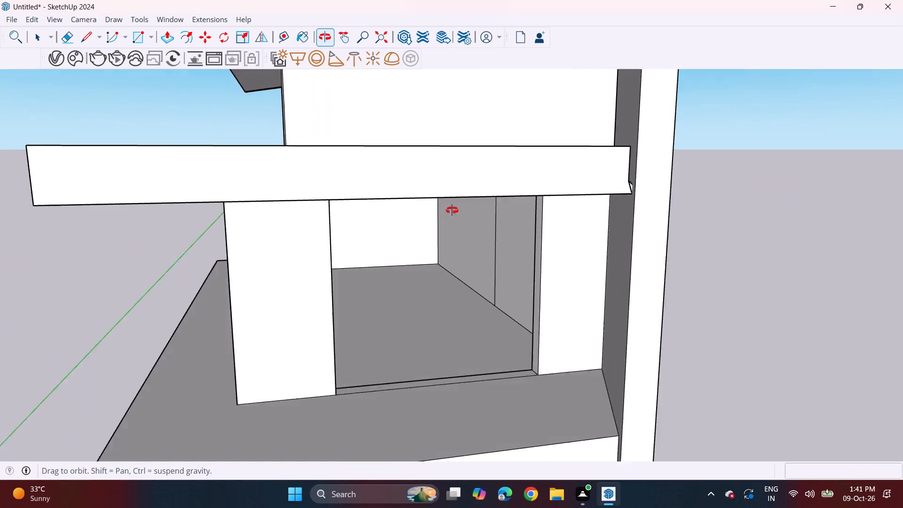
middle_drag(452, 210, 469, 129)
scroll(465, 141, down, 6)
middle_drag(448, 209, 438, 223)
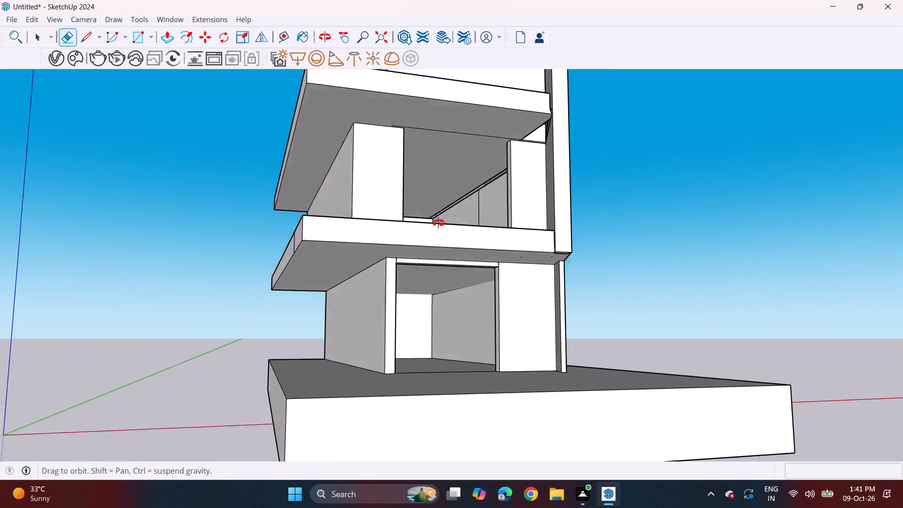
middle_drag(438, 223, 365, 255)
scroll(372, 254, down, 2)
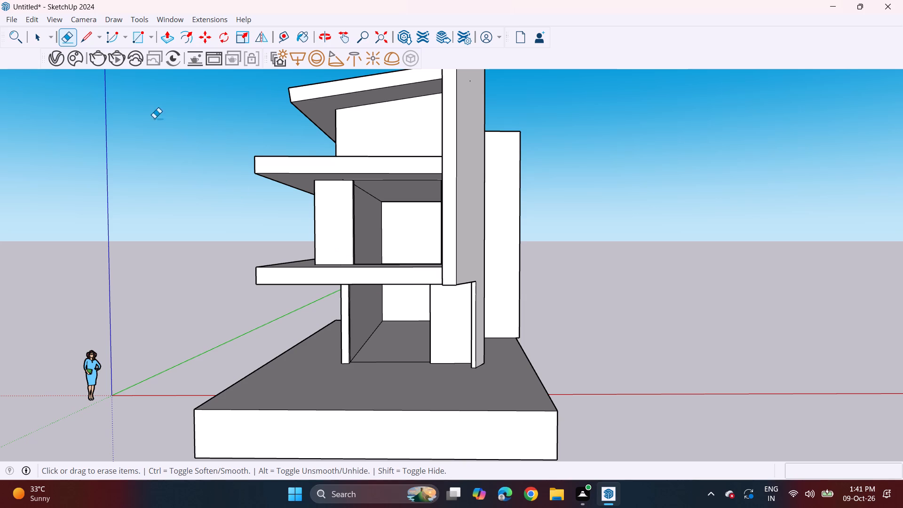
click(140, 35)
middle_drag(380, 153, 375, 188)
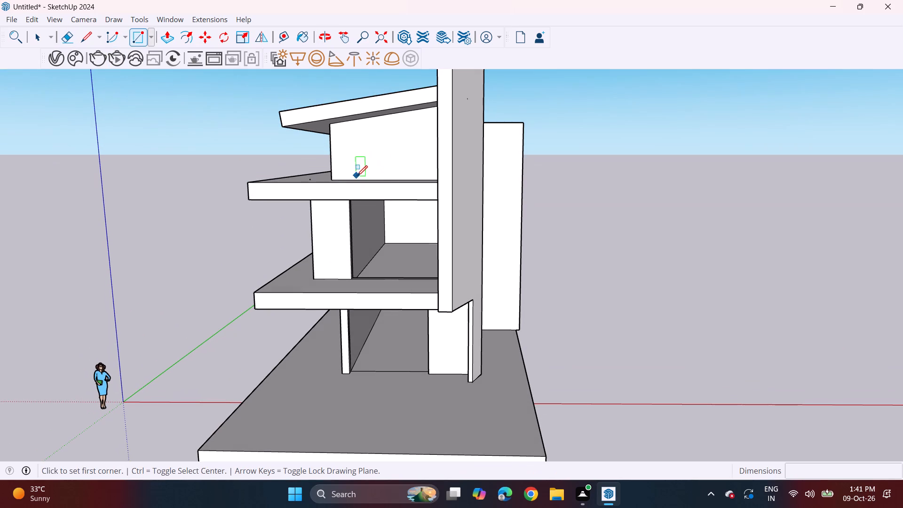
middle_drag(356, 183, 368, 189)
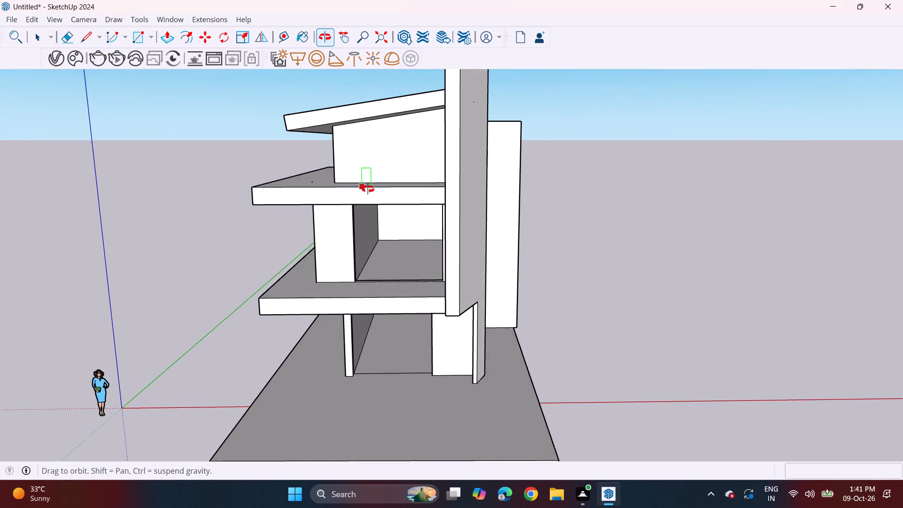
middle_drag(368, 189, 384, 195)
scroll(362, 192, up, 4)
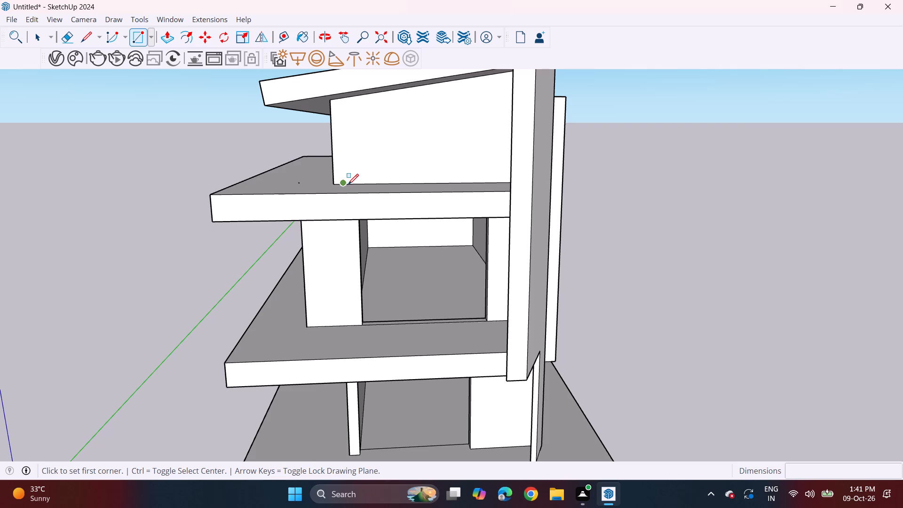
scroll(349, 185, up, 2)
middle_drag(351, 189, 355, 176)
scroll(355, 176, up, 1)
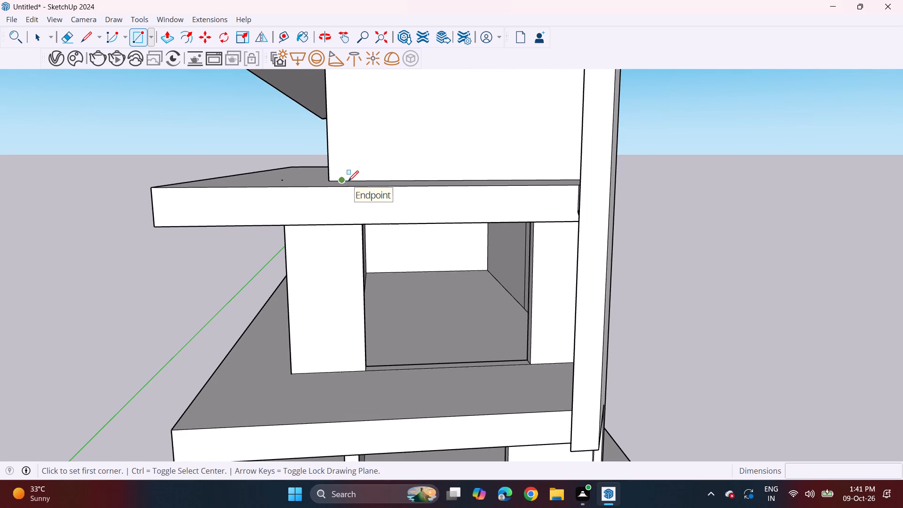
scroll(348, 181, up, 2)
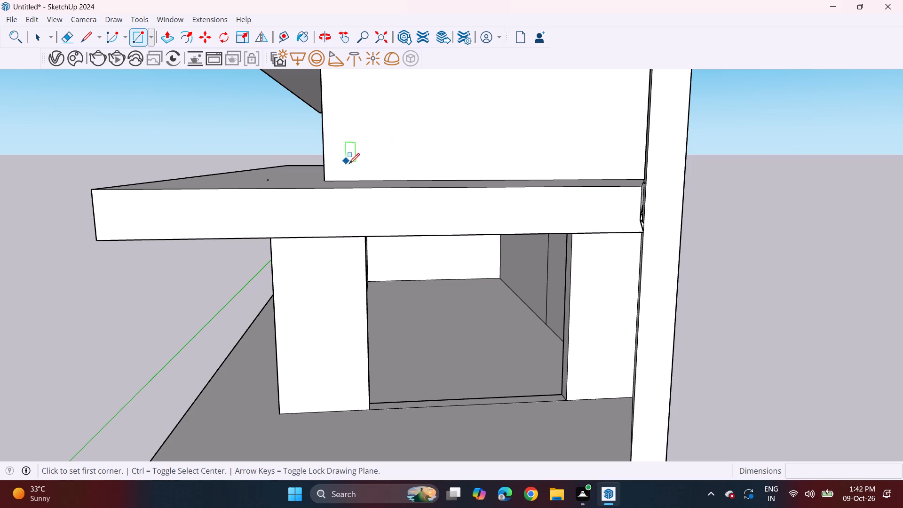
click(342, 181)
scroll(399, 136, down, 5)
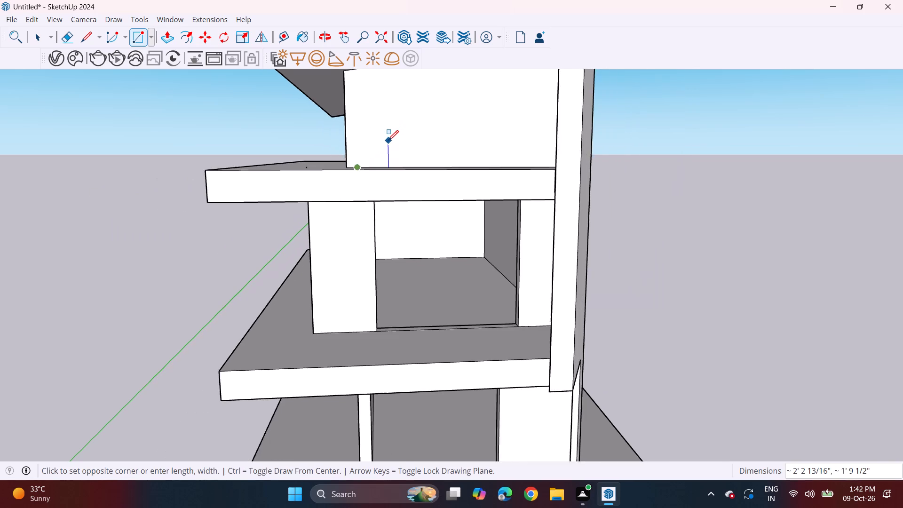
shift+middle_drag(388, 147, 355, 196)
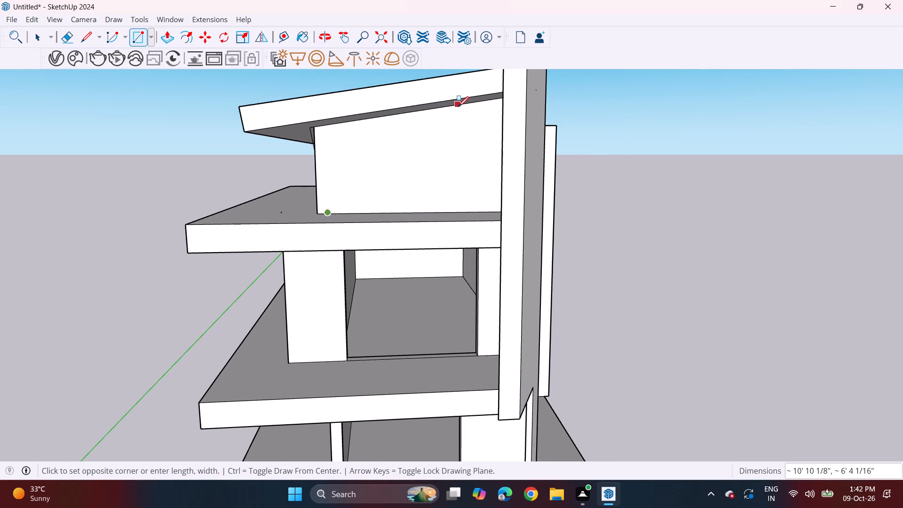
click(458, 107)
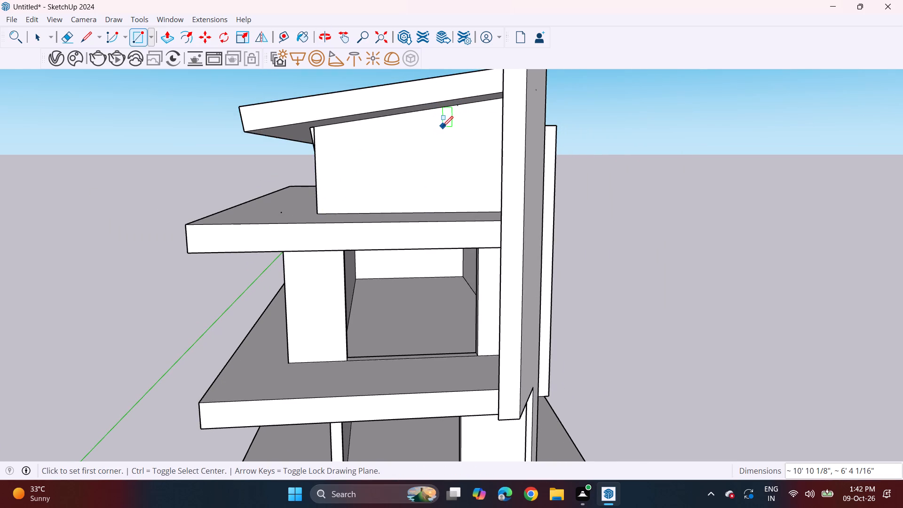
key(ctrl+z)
Draw a vertical line about 6' 6 3/8" long on the top-floor front wall, from the roof underside to the ledge near the outer corner.
drag(87, 37, 91, 39)
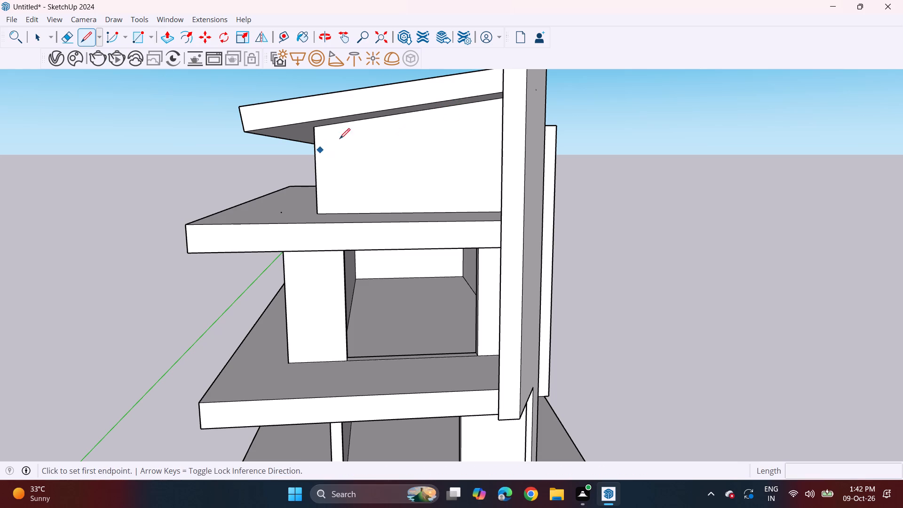
click(337, 126)
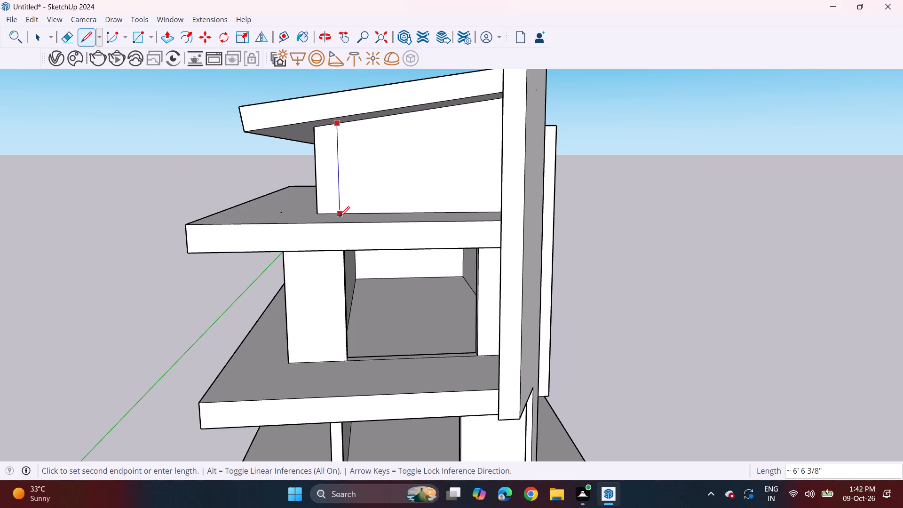
click(338, 217)
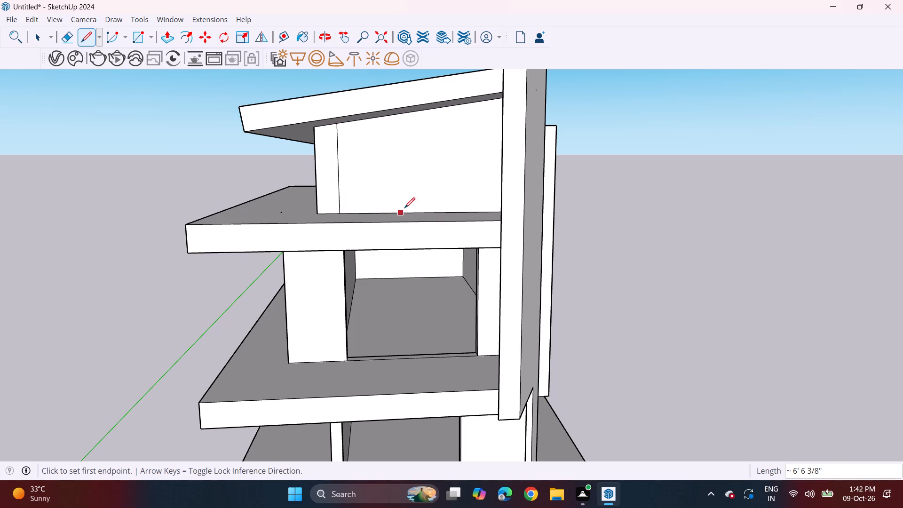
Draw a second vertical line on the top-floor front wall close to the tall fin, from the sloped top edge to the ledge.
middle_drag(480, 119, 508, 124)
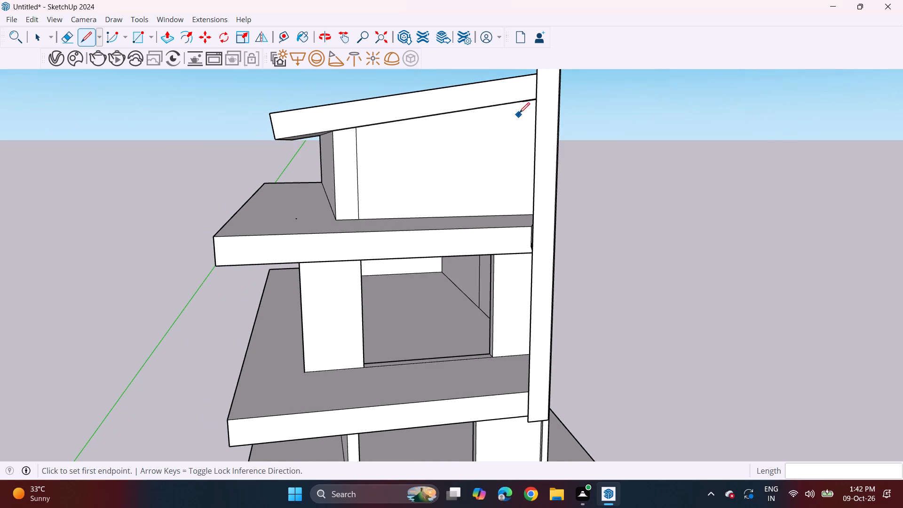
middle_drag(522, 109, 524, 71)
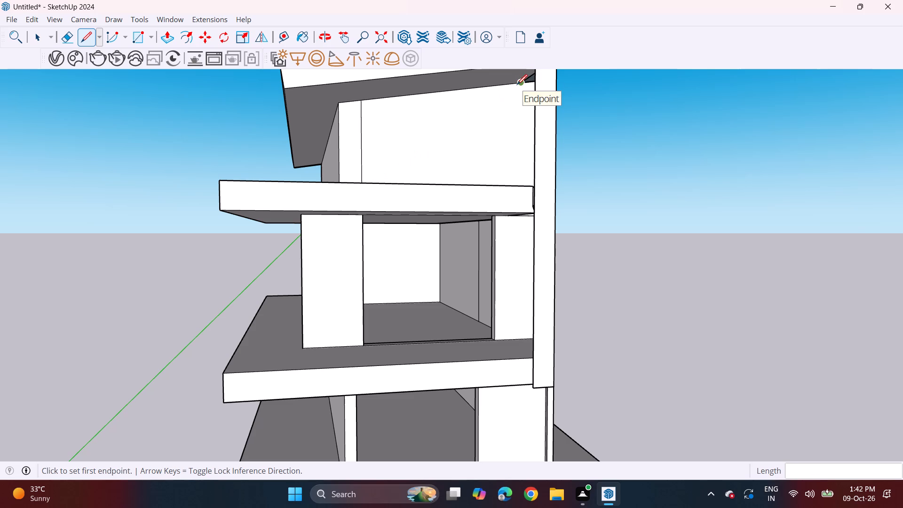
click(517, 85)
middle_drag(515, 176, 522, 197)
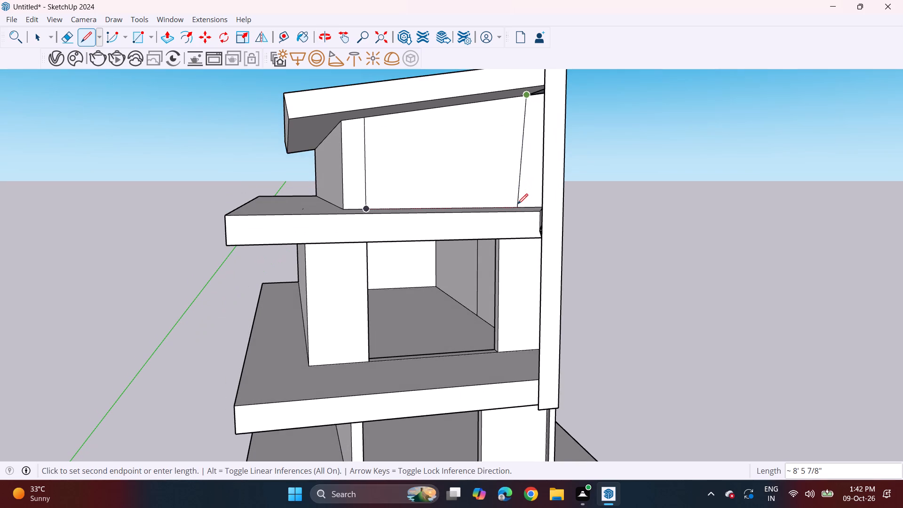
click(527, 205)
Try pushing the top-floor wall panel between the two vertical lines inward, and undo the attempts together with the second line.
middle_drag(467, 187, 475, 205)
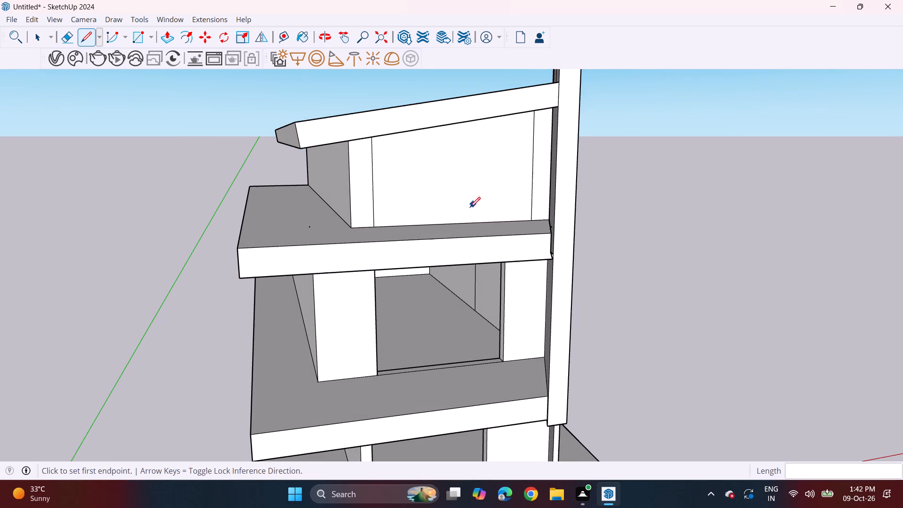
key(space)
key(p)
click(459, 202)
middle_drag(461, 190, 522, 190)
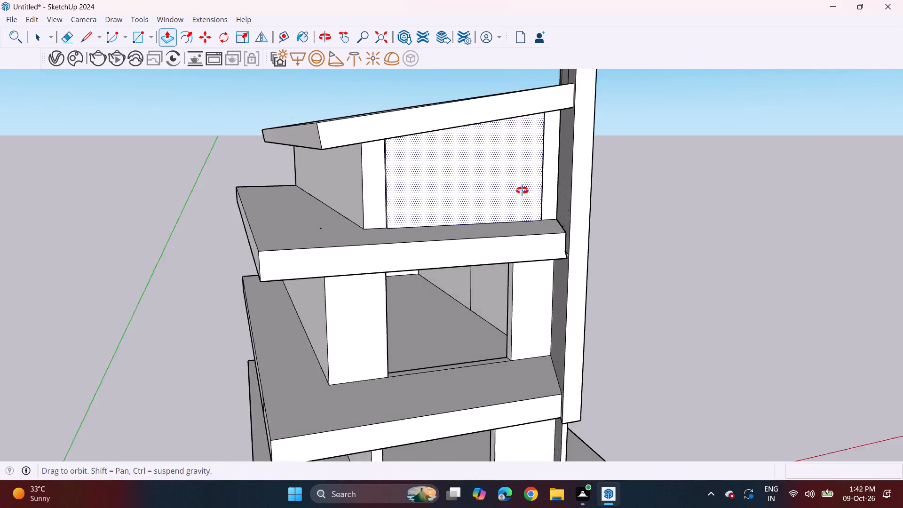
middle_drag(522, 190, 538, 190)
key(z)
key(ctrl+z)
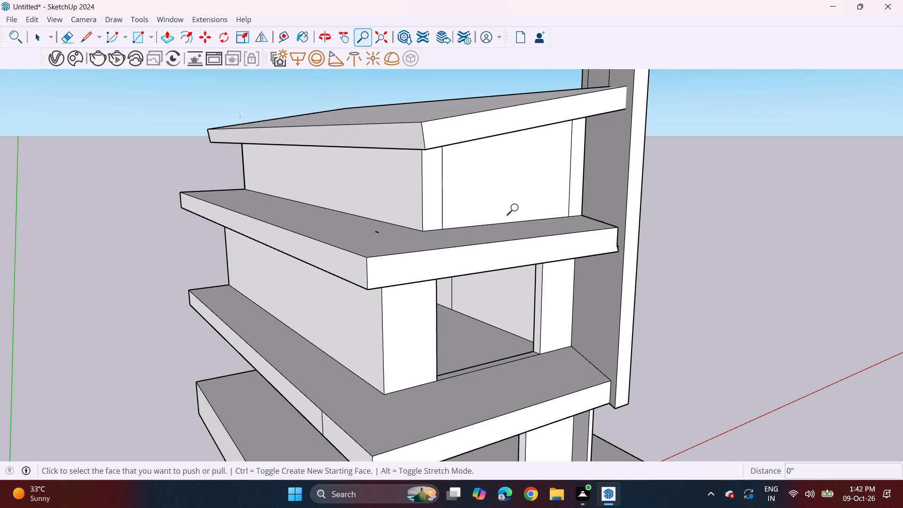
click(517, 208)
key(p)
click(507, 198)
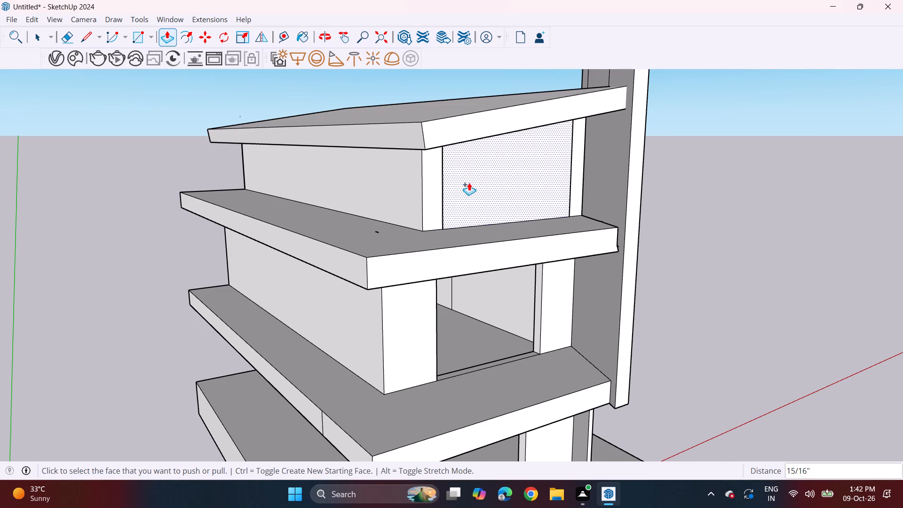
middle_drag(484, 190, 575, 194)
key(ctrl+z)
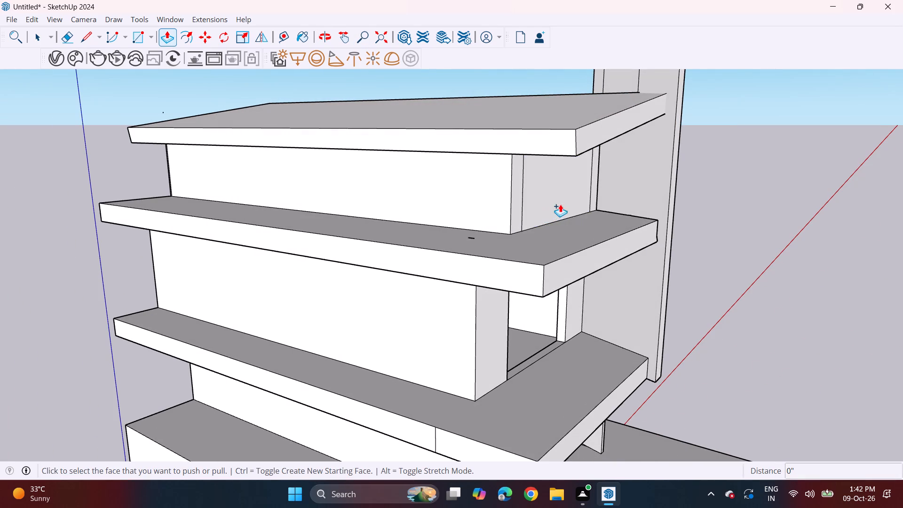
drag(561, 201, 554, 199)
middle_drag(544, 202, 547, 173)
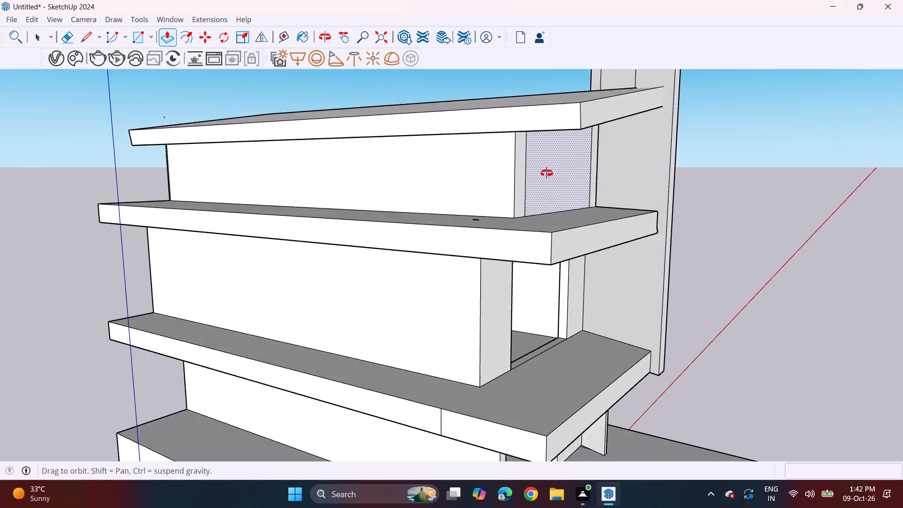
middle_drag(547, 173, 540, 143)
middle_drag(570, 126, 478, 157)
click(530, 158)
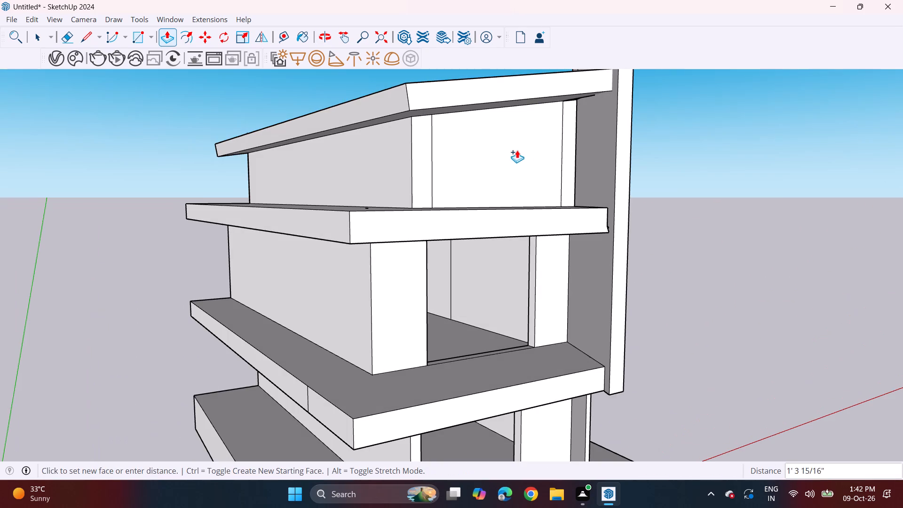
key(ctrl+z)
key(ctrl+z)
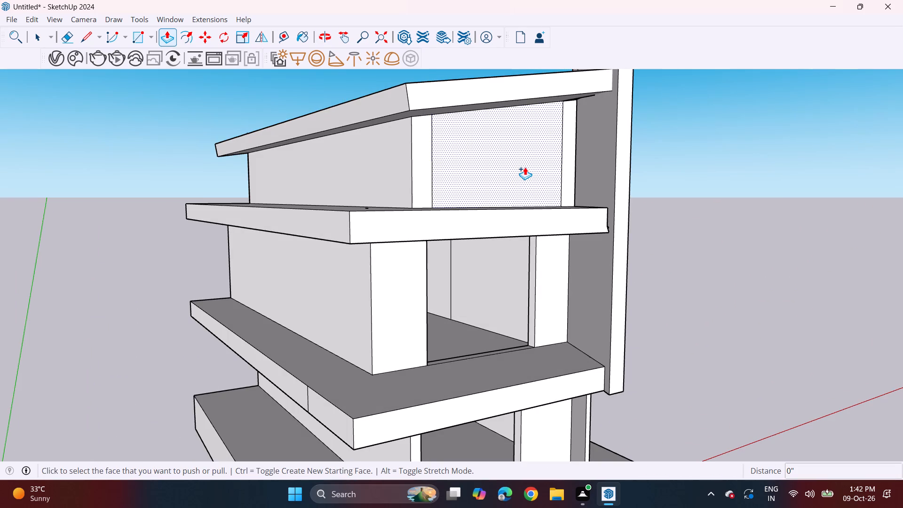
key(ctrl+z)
Outline the top-floor opening with a 10' 8 3/4" line along the sloped top edge, a vertical line down to the ledge, and a bottom line.
middle_drag(535, 155, 480, 152)
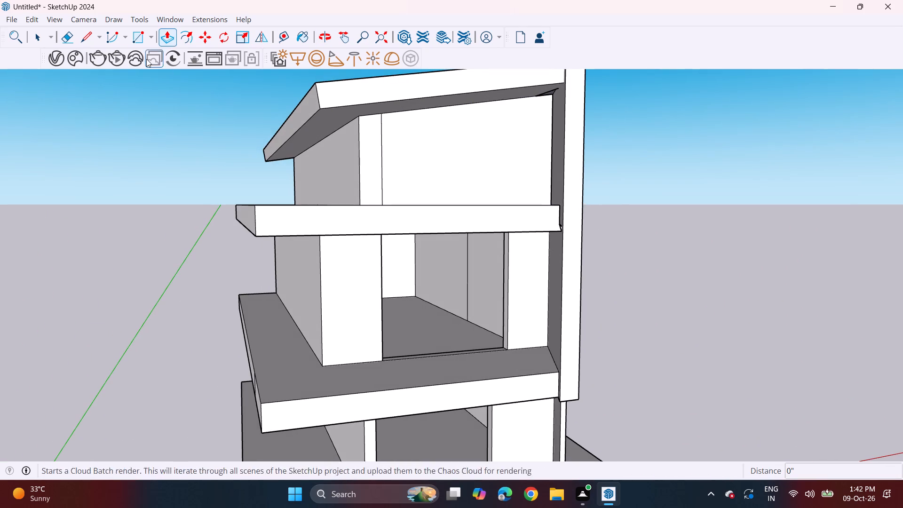
click(89, 35)
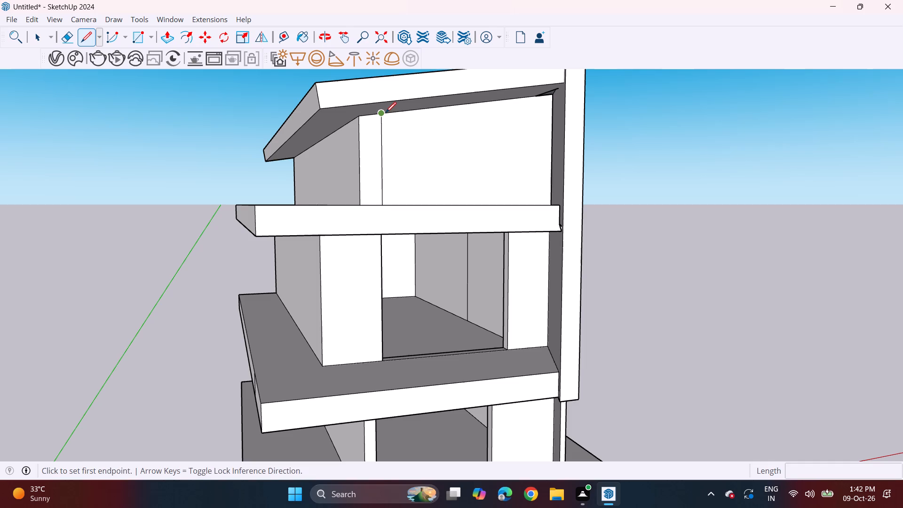
drag(386, 112, 395, 112)
click(515, 99)
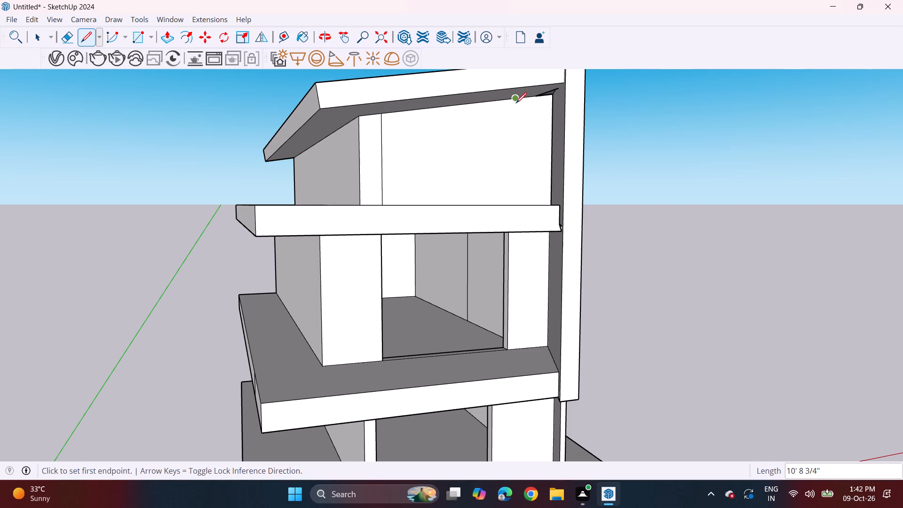
click(510, 99)
middle_drag(513, 179, 513, 199)
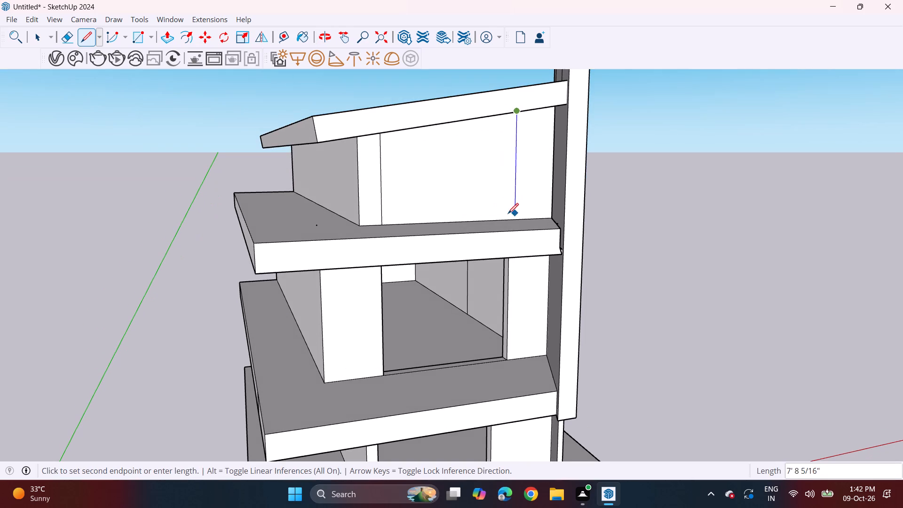
click(517, 221)
double_click(516, 220)
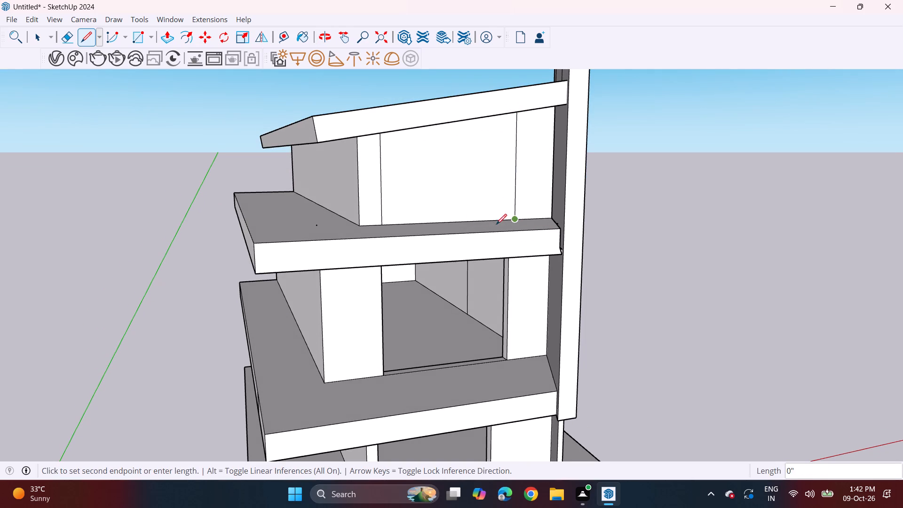
click(384, 229)
key(space)
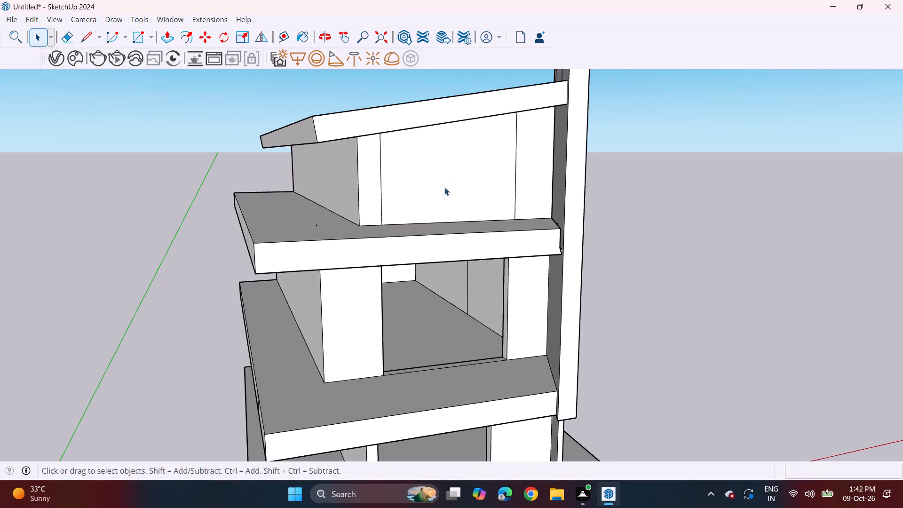
Push the outlined top-floor front wall panel inward about 8 1/4", and push it in a further 1' 3 1/2".
key(p)
click(452, 204)
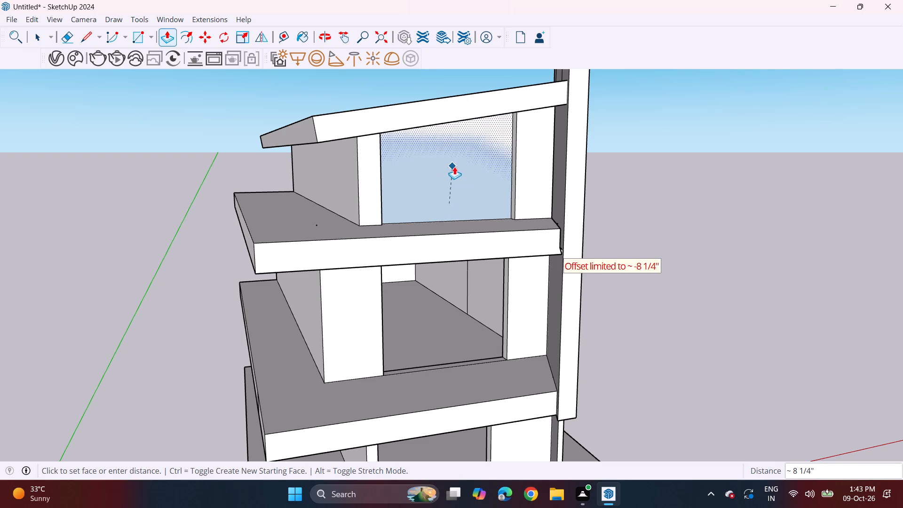
click(425, 170)
middle_drag(445, 178, 595, 163)
scroll(564, 167, up, 4)
click(568, 175)
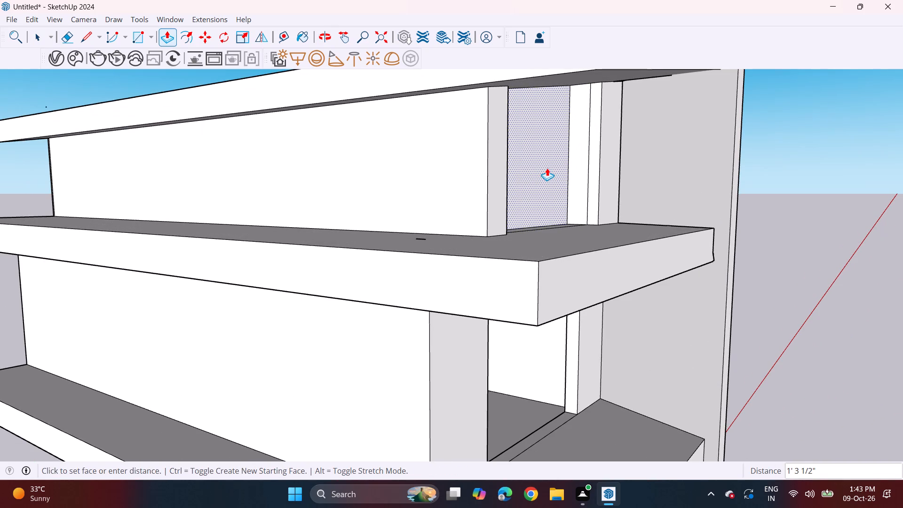
click(547, 168)
middle_drag(566, 170, 410, 237)
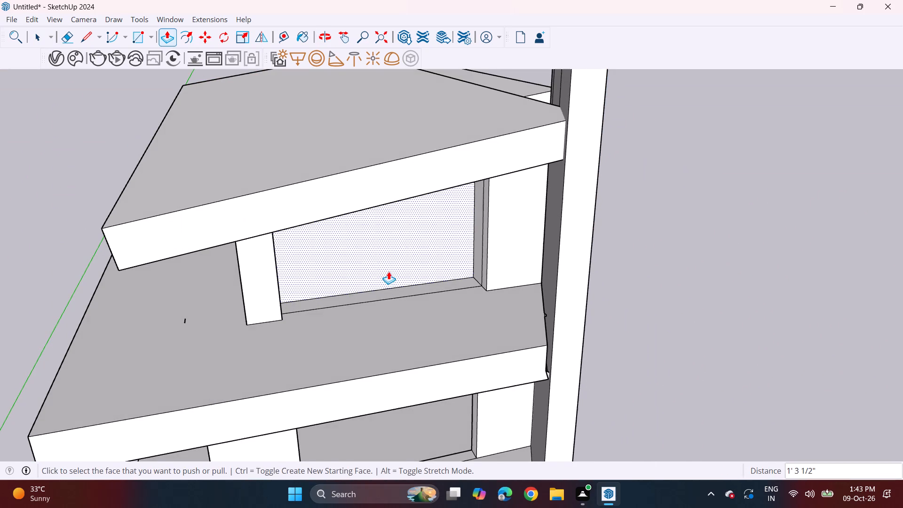
Push the recessed top-floor front wall panel back through the building depth, about 38' 10 7/16".
click(388, 271)
middle_drag(407, 239, 562, 187)
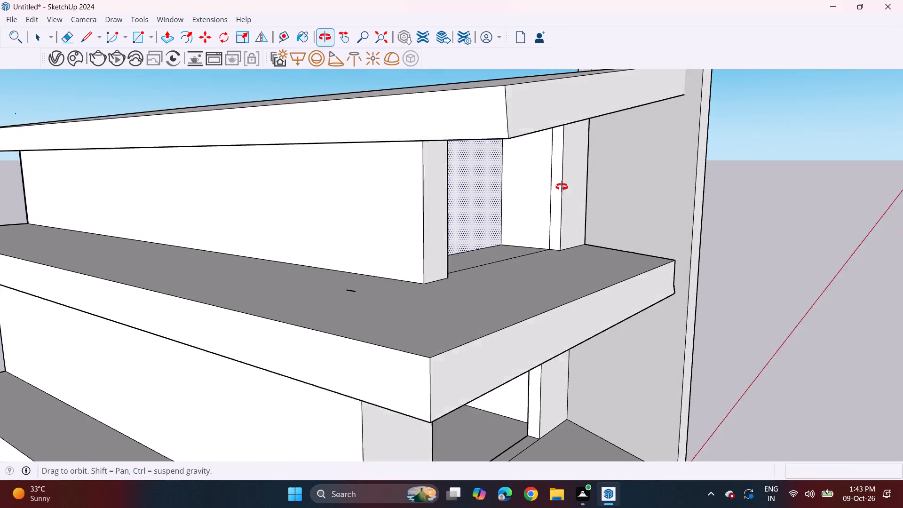
middle_drag(562, 187, 567, 187)
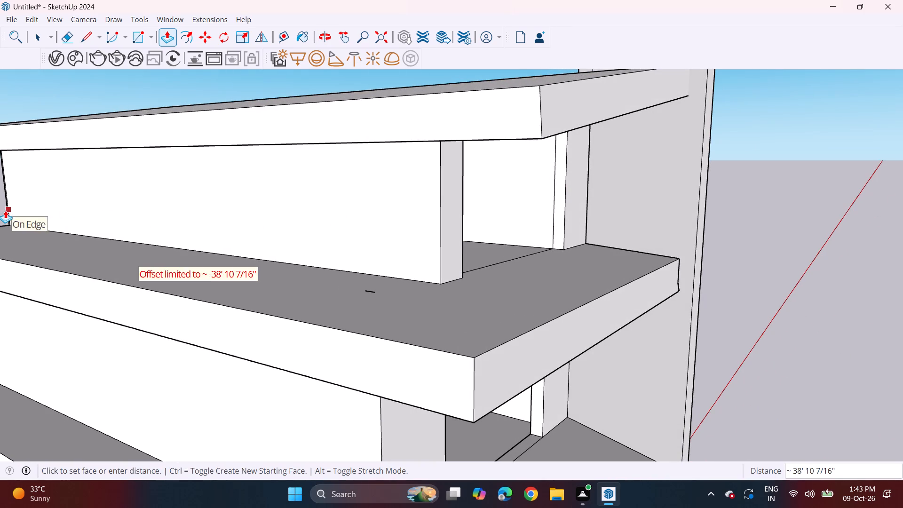
drag(5, 210, 10, 211)
Push the underside of the thin strip above the ground-floor opening up to the ledge's underside.
middle_drag(428, 230, 222, 219)
scroll(494, 174, down, 3)
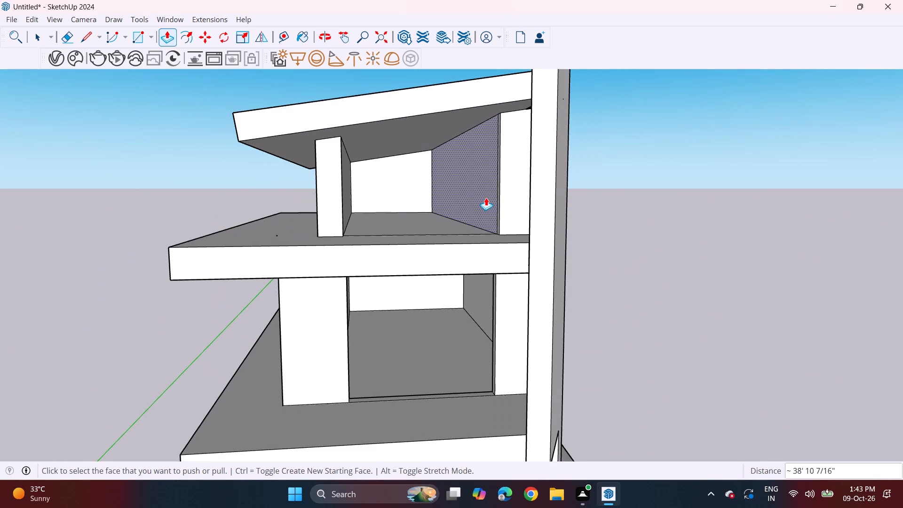
middle_drag(485, 206, 456, 184)
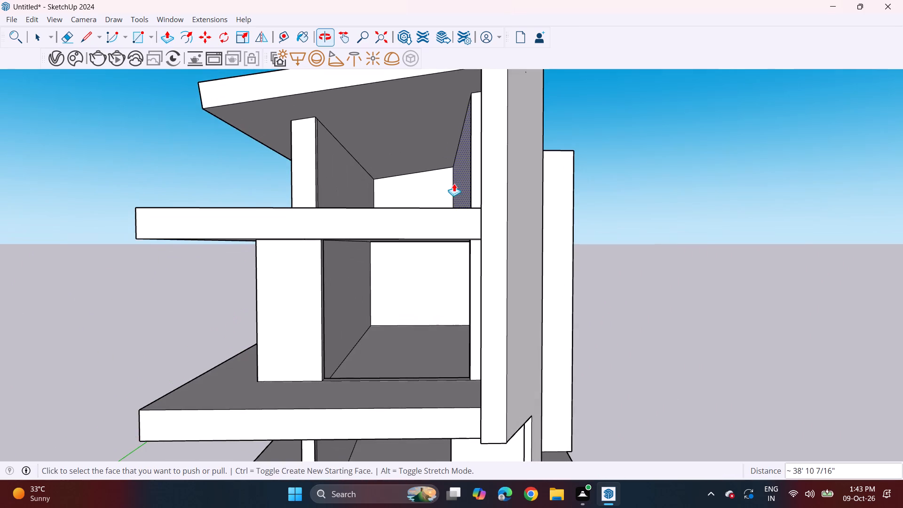
scroll(452, 183, down, 2)
middle_drag(445, 276, 455, 238)
scroll(451, 238, down, 1)
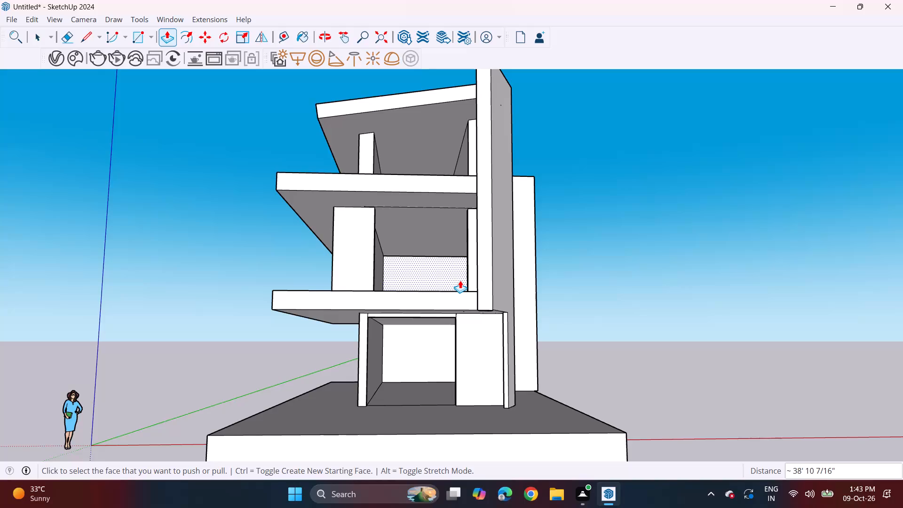
middle_drag(422, 348, 428, 302)
scroll(428, 296, up, 3)
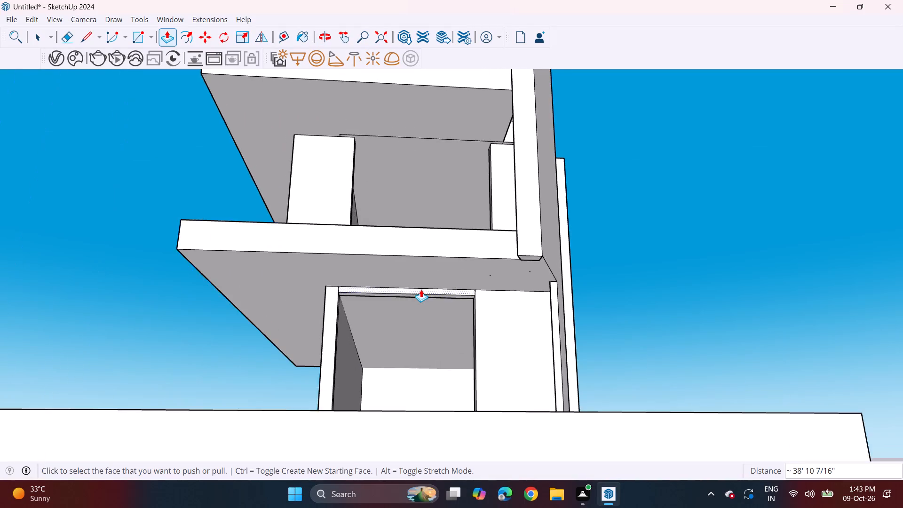
scroll(421, 289, up, 4)
click(423, 297)
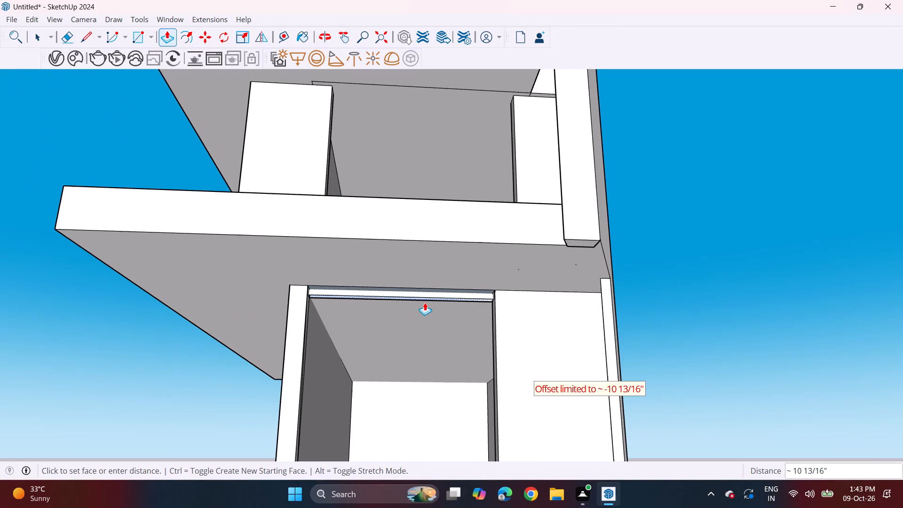
key(Escape)
click(428, 299)
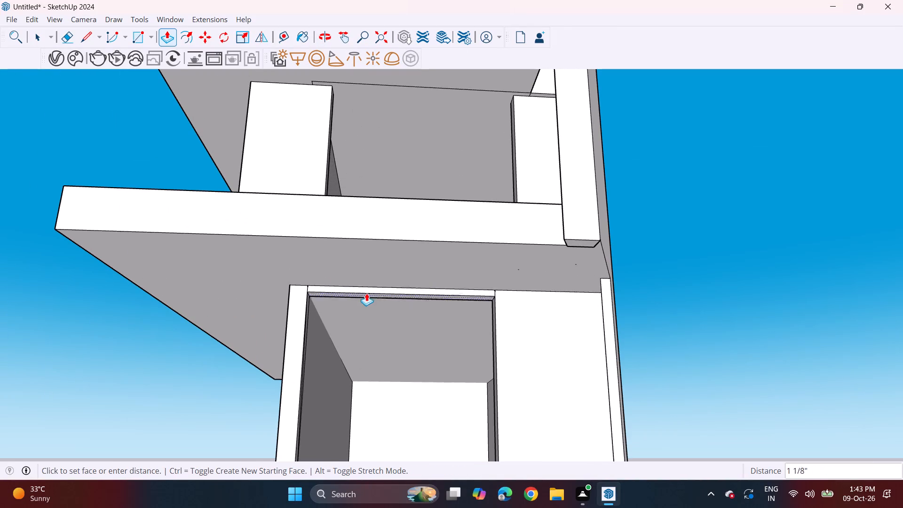
click(298, 285)
Push the ceiling inside the ground-floor opening up 3 3/8", flush with the ledge's underside.
middle_drag(450, 308, 462, 267)
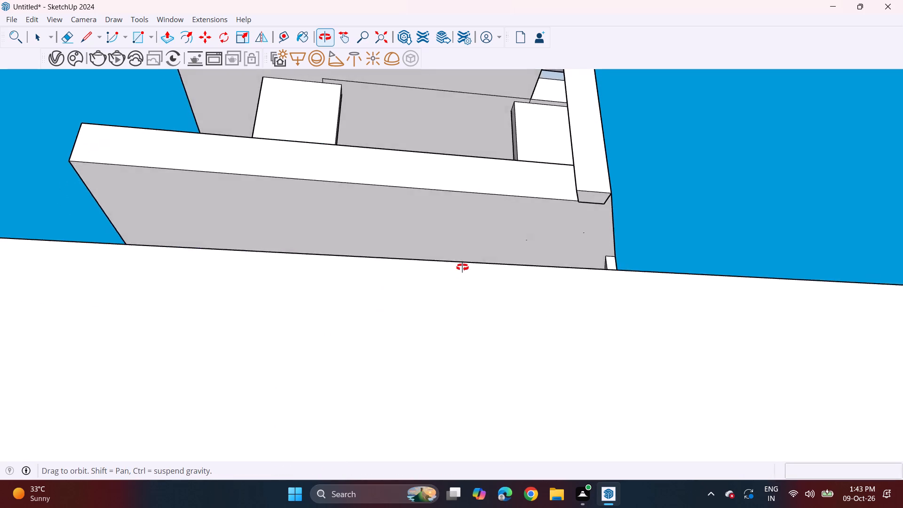
middle_drag(462, 267, 462, 302)
click(423, 319)
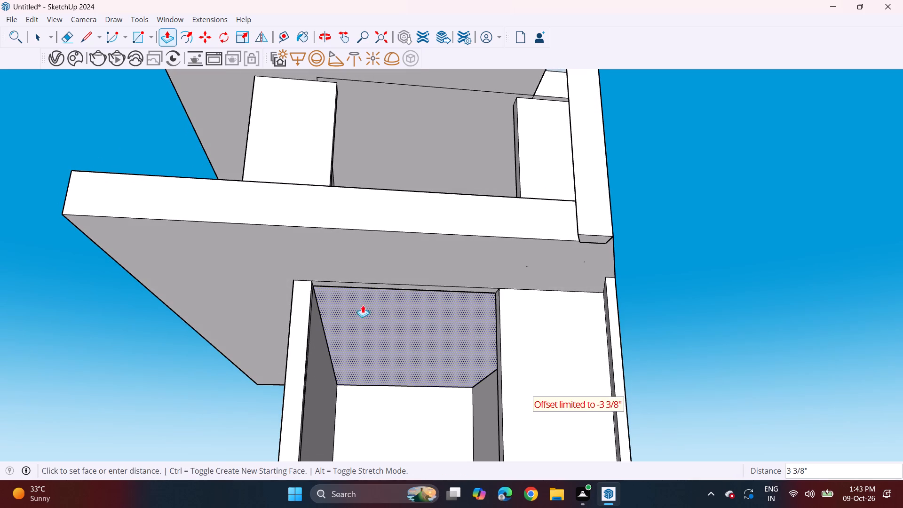
click(310, 285)
Extend the top face of the rear tower upward by about 5' 9 7/8".
middle_drag(429, 301, 450, 299)
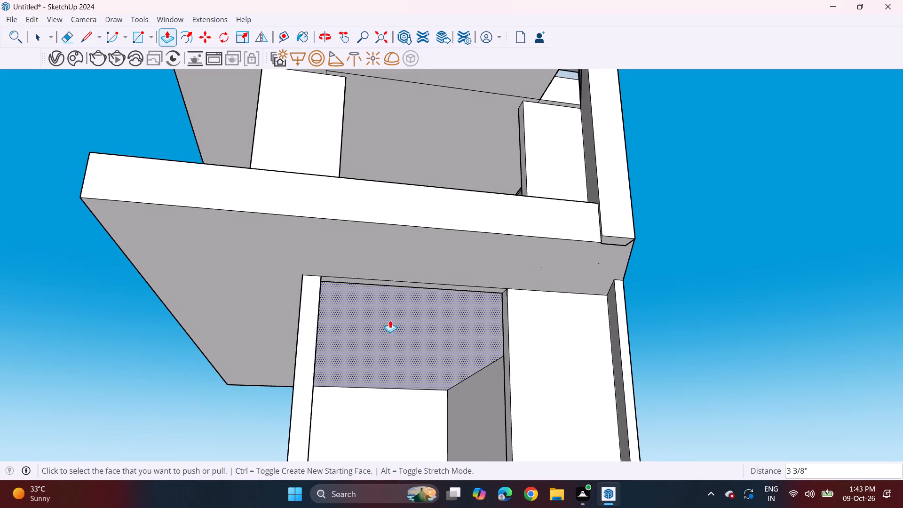
scroll(390, 325, down, 1)
middle_drag(392, 331, 377, 371)
scroll(375, 364, down, 5)
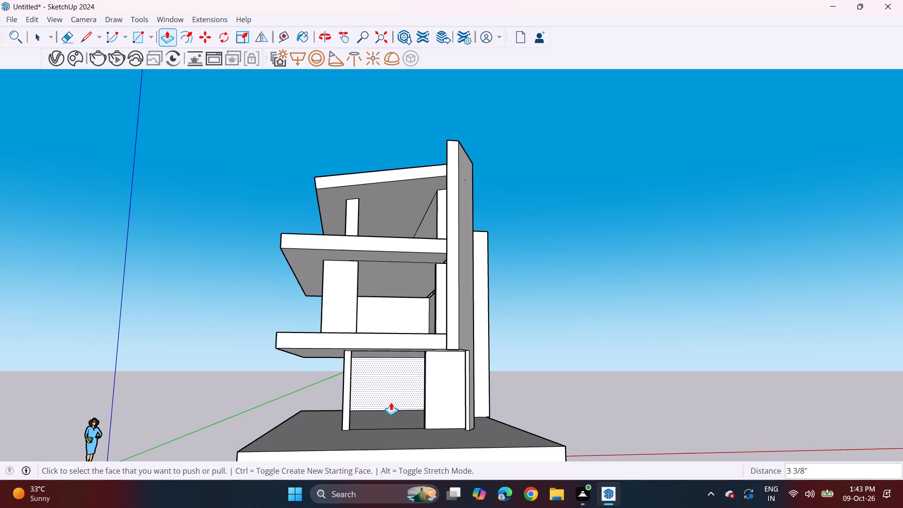
middle_drag(483, 405, 447, 452)
middle_drag(497, 231, 499, 249)
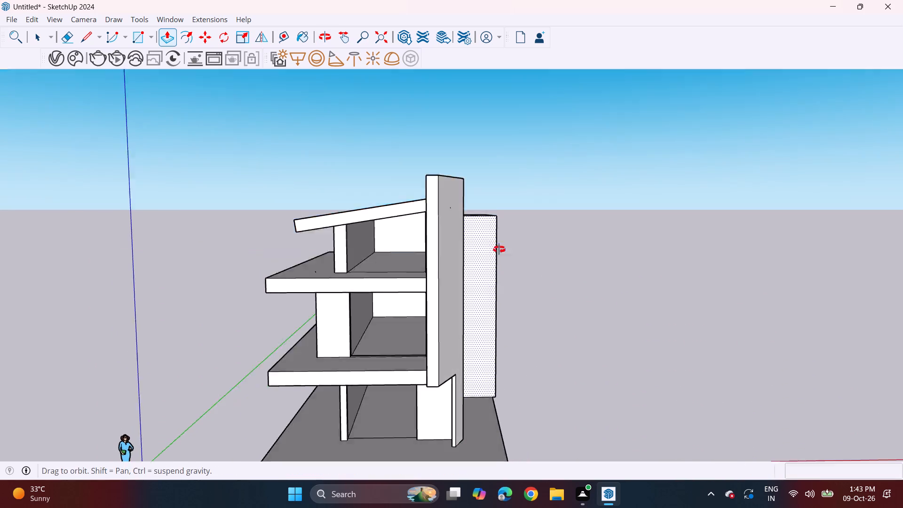
middle_drag(499, 249, 488, 295)
click(483, 202)
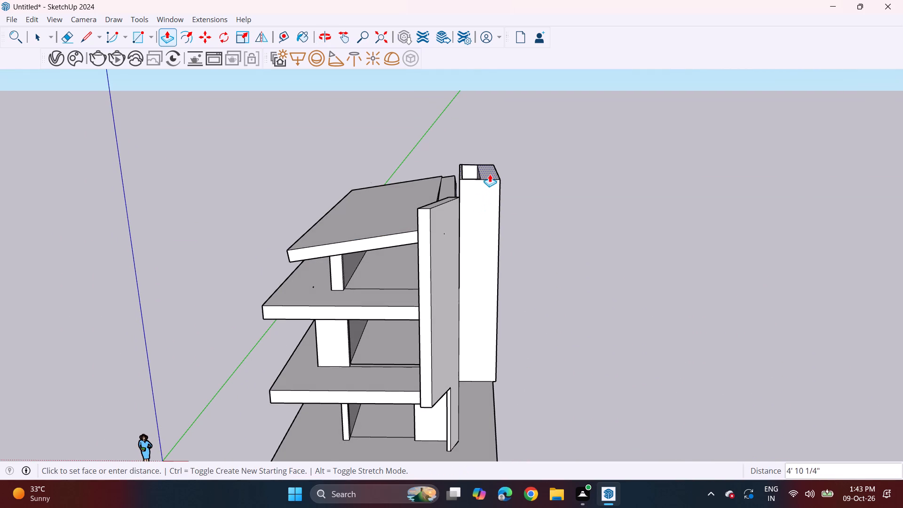
click(490, 168)
Extend the rear tower's top face upward by a further 6' 1 3/4".
middle_drag(480, 311, 496, 263)
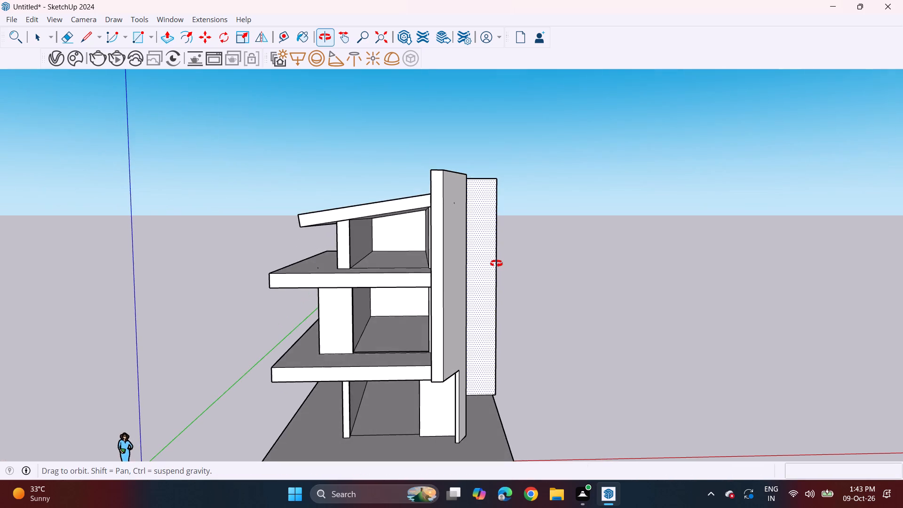
middle_drag(496, 263, 501, 222)
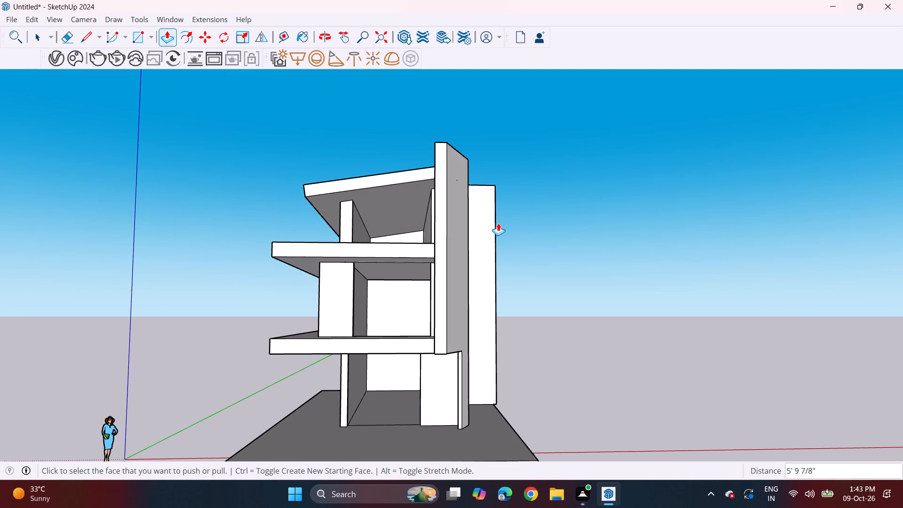
middle_drag(492, 181, 486, 244)
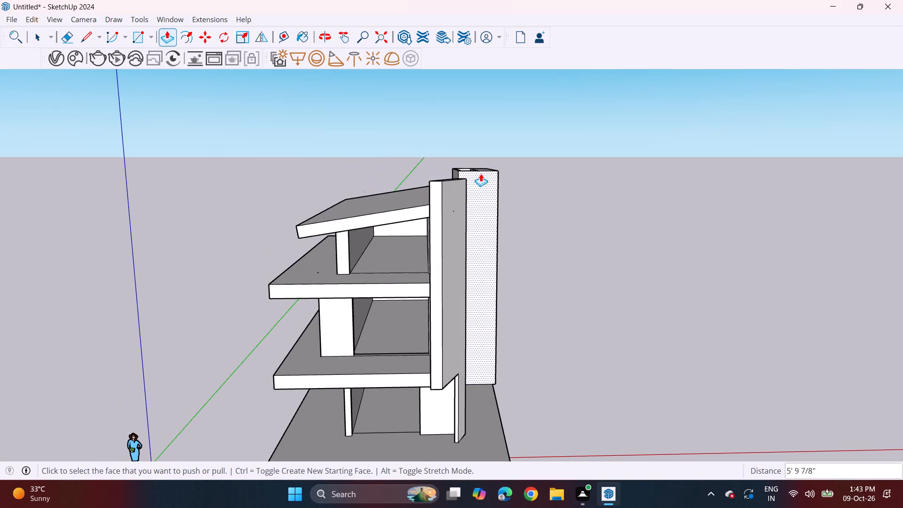
middle_drag(488, 178, 482, 251)
click(491, 152)
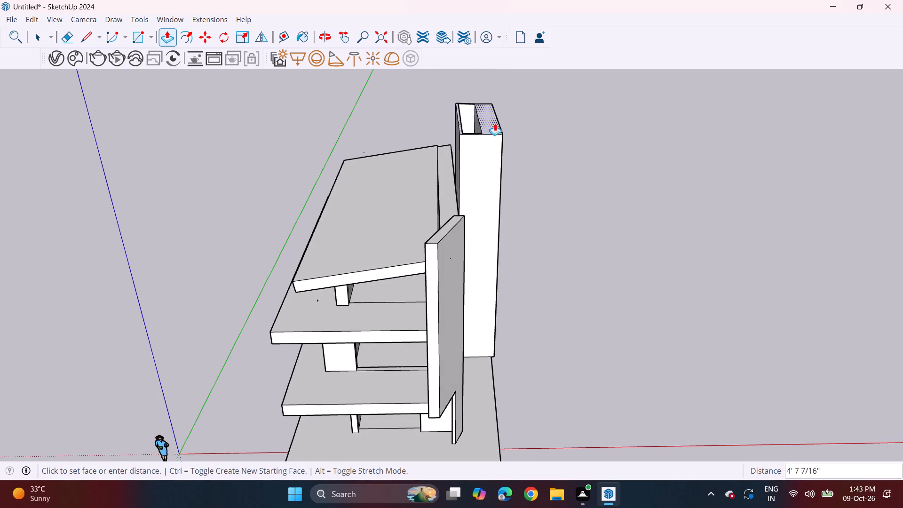
click(496, 115)
Draw a diagonal line about 9' 5 3/16" long on the tall fin's outer face, from its top front corner to the rear edge at roof level.
scroll(431, 381, up, 1)
middle_drag(433, 382, 436, 253)
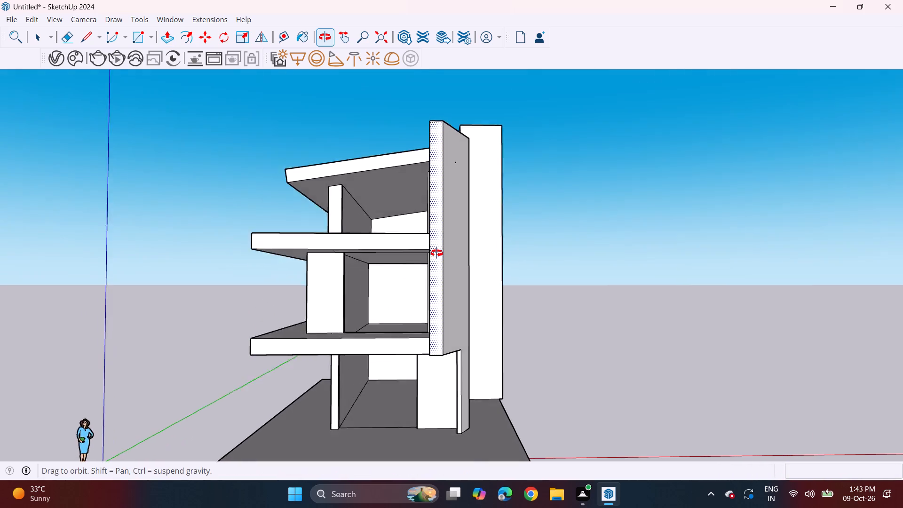
middle_drag(436, 253, 437, 234)
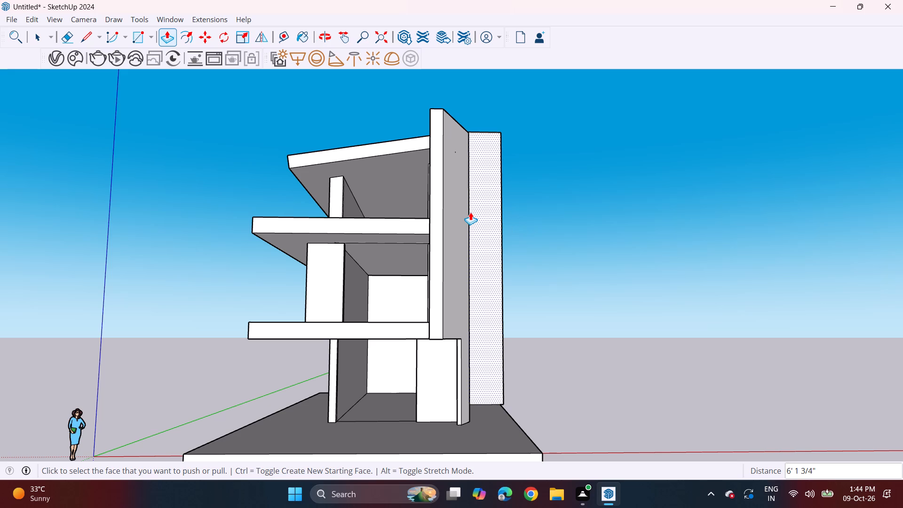
middle_drag(507, 160, 346, 167)
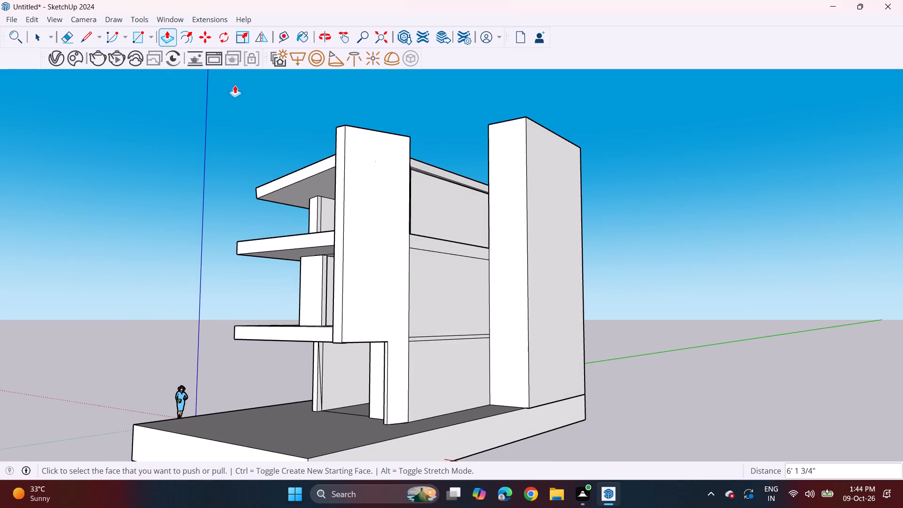
click(82, 35)
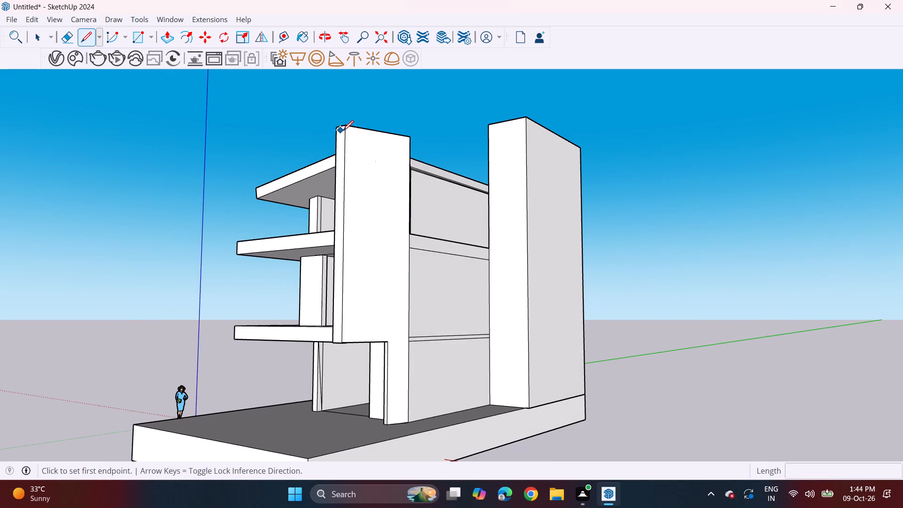
click(344, 128)
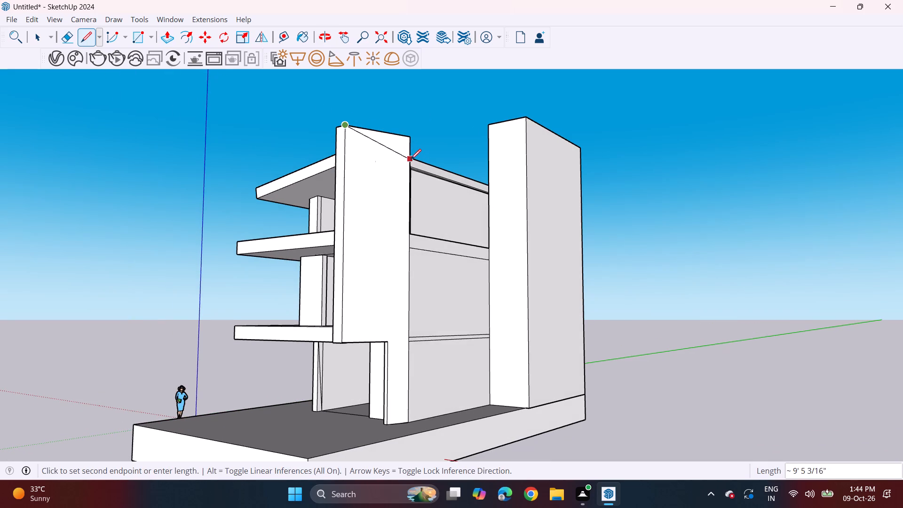
click(411, 158)
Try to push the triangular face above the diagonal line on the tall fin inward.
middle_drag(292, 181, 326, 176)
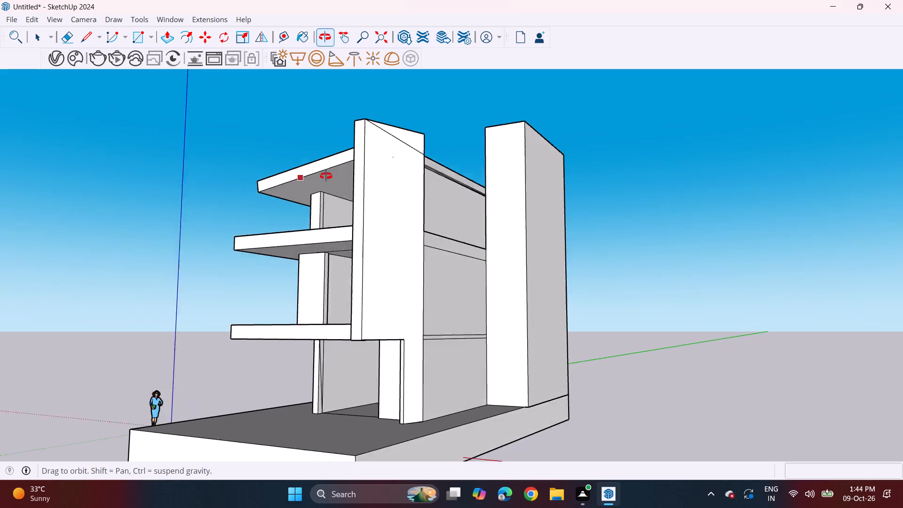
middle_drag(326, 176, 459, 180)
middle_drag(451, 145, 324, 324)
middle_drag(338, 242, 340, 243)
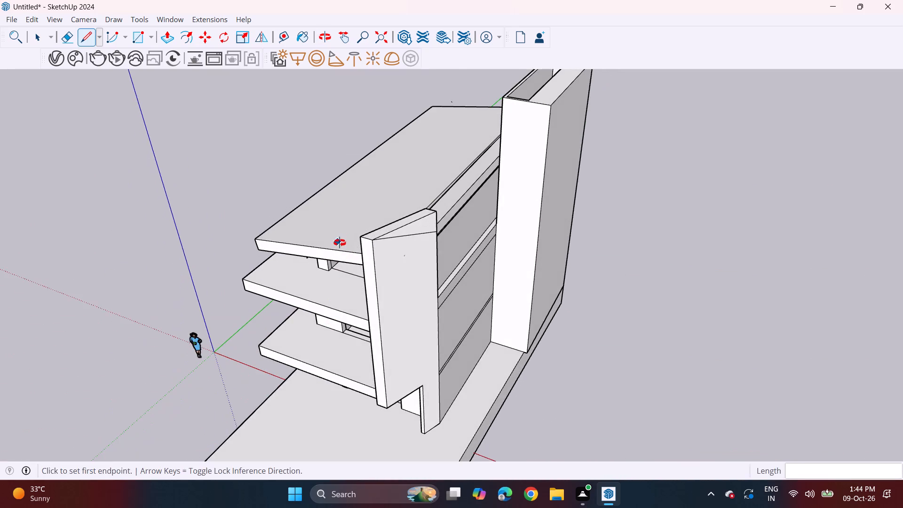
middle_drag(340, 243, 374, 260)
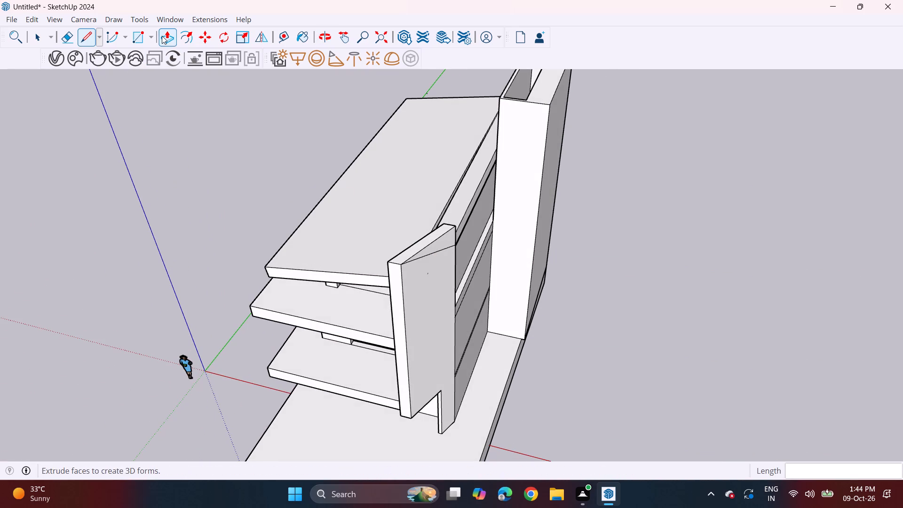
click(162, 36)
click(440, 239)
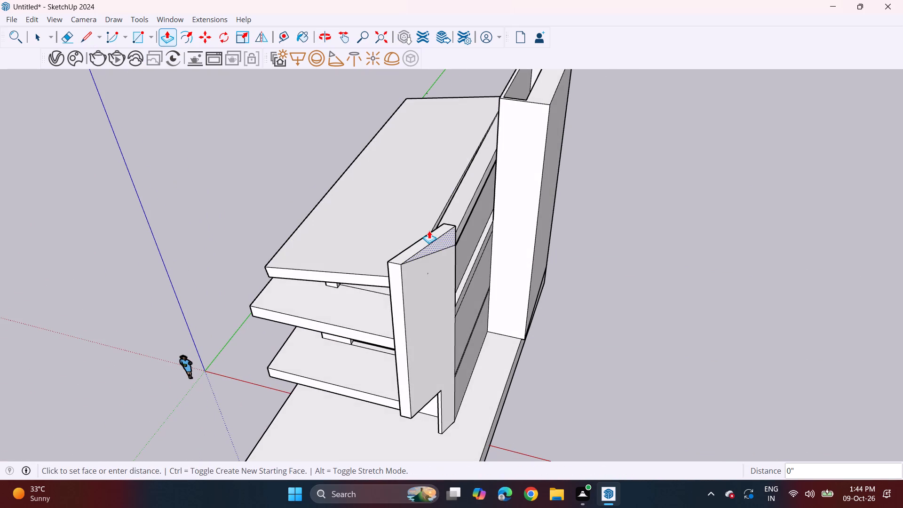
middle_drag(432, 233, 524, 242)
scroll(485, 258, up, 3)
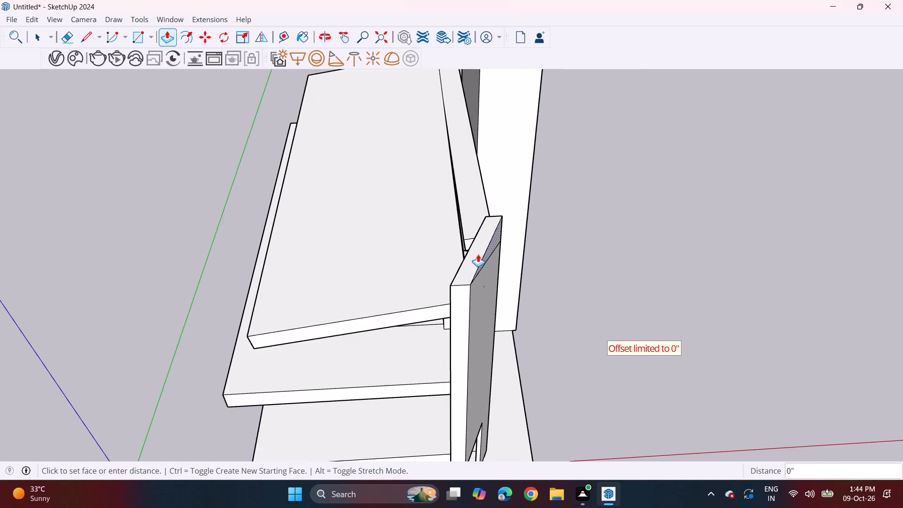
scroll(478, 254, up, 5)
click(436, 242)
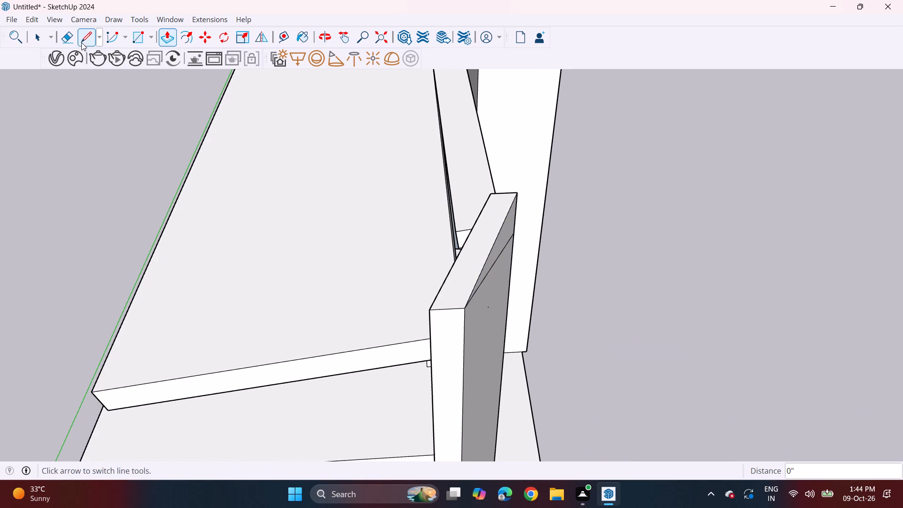
Erase the tall fin's outer top edge above the diagonal line.
drag(72, 35, 77, 38)
click(507, 221)
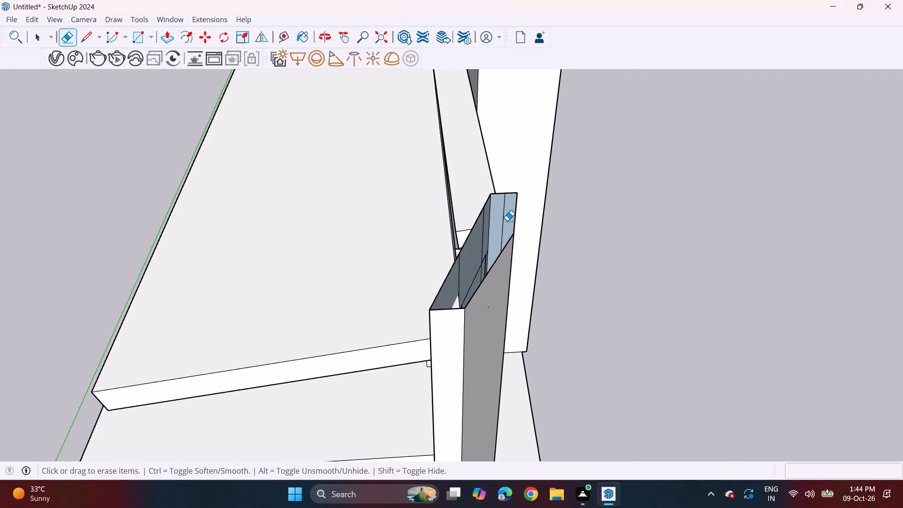
Draw a matching diagonal line about 9' 4 1/8" long on the fin's inner face, from the top front corner to the rear edge.
middle_drag(473, 268, 386, 170)
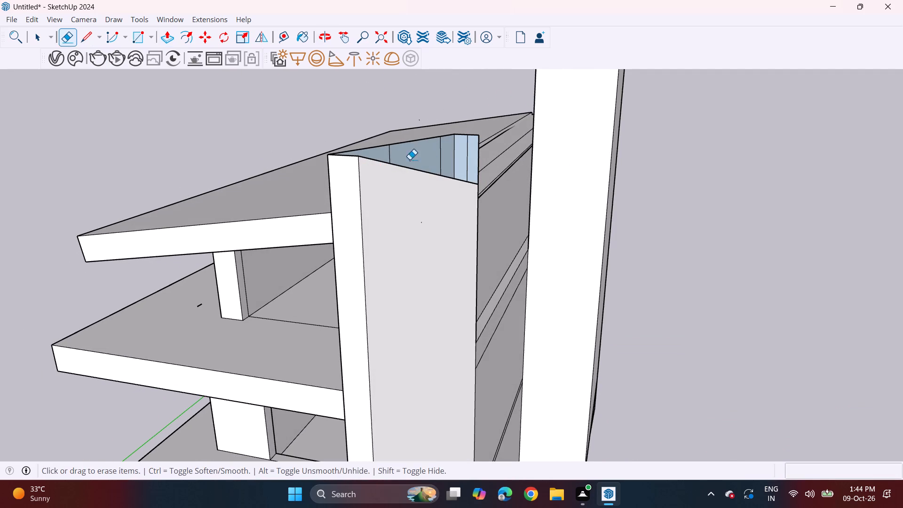
middle_drag(341, 183, 754, 175)
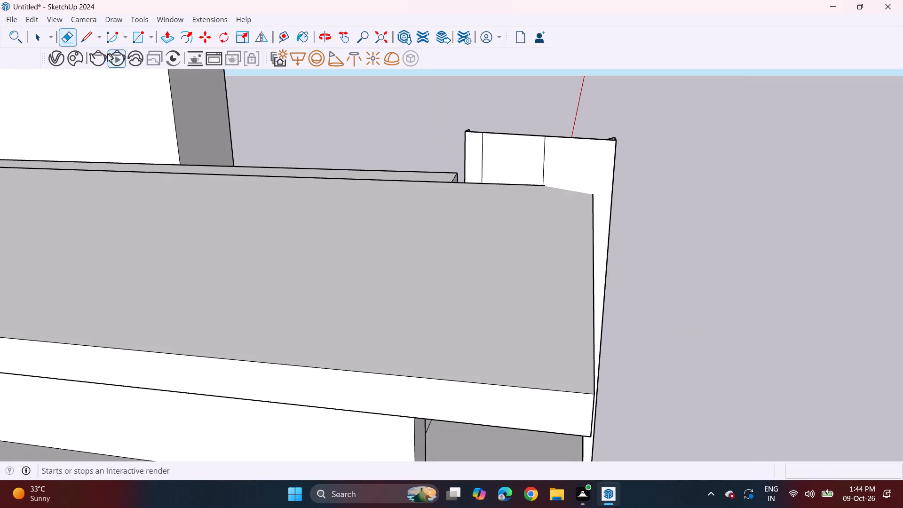
drag(85, 37, 92, 40)
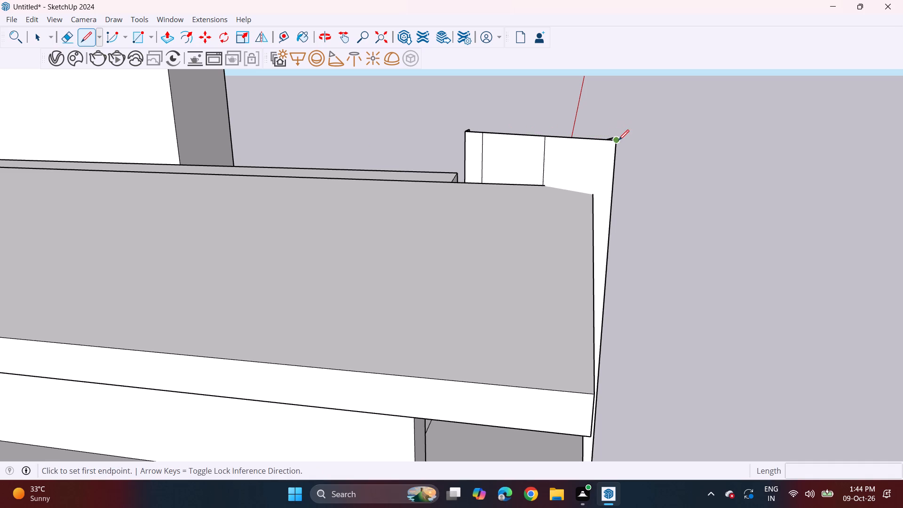
click(619, 140)
drag(619, 140, 607, 145)
click(468, 176)
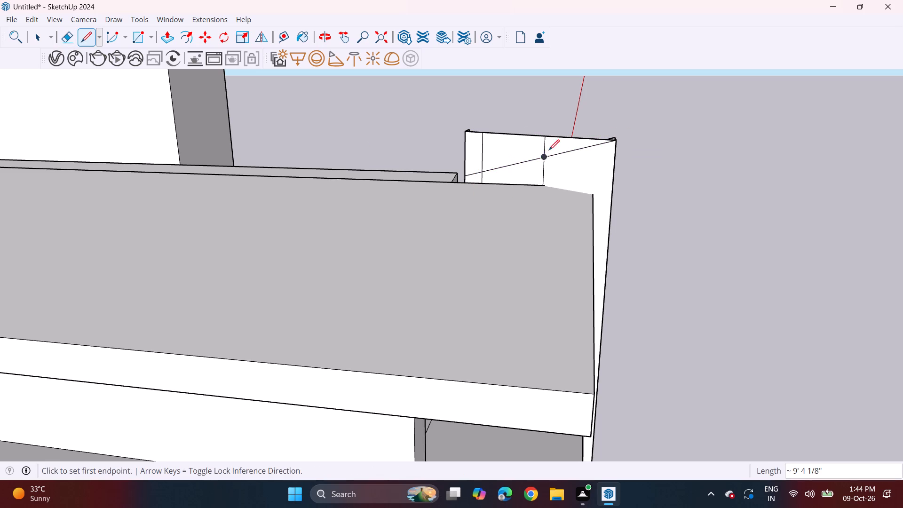
middle_drag(549, 150, 193, 151)
middle_drag(539, 168, 211, 206)
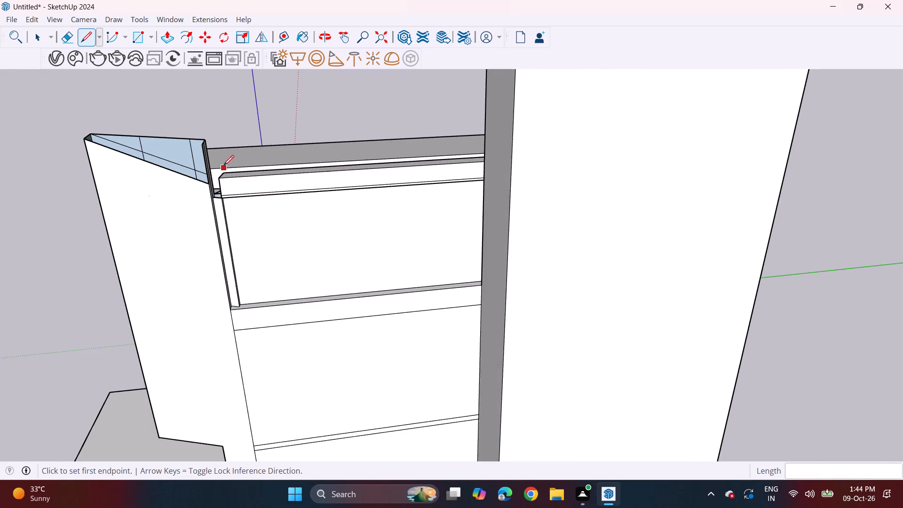
Draw a line about 1' 4 15/16" long across the tall fin's thickness, joining the rear ends of the two diagonal lines.
scroll(221, 165, up, 3)
middle_drag(200, 183, 336, 183)
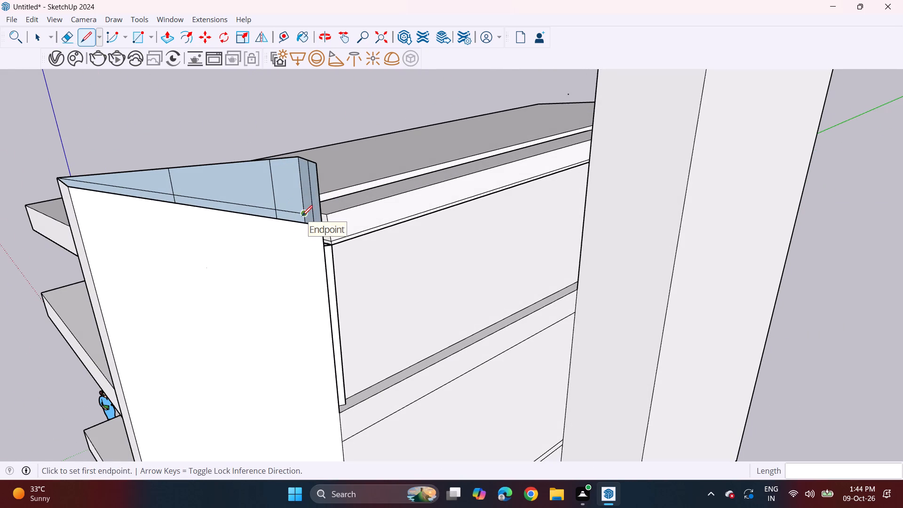
click(302, 216)
click(320, 224)
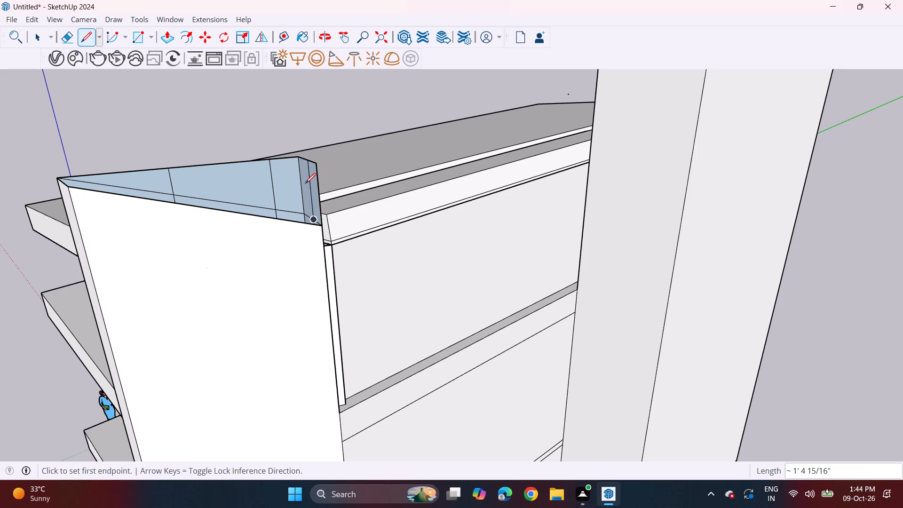
Erase all leftover edges above the diagonal lines on the tall fin so its top ends at the slope.
key(space)
key(e)
click(269, 159)
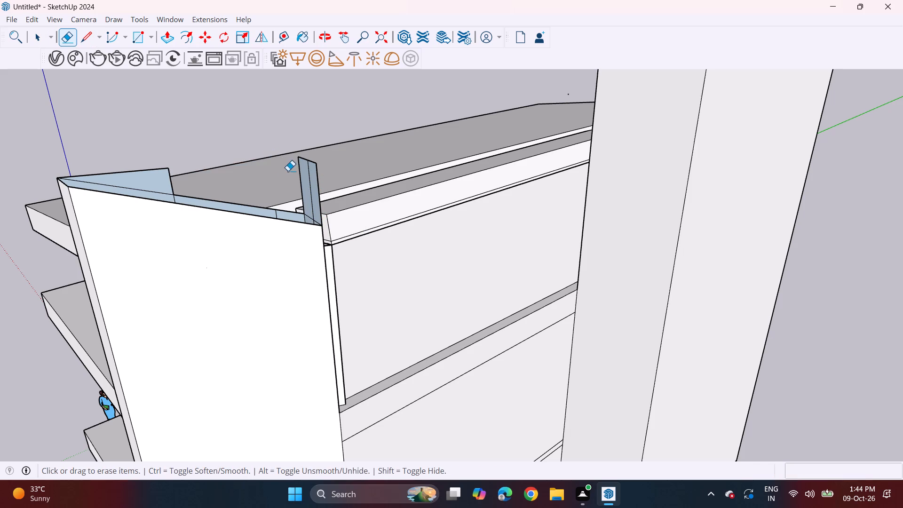
click(303, 167)
drag(308, 160, 307, 165)
click(300, 167)
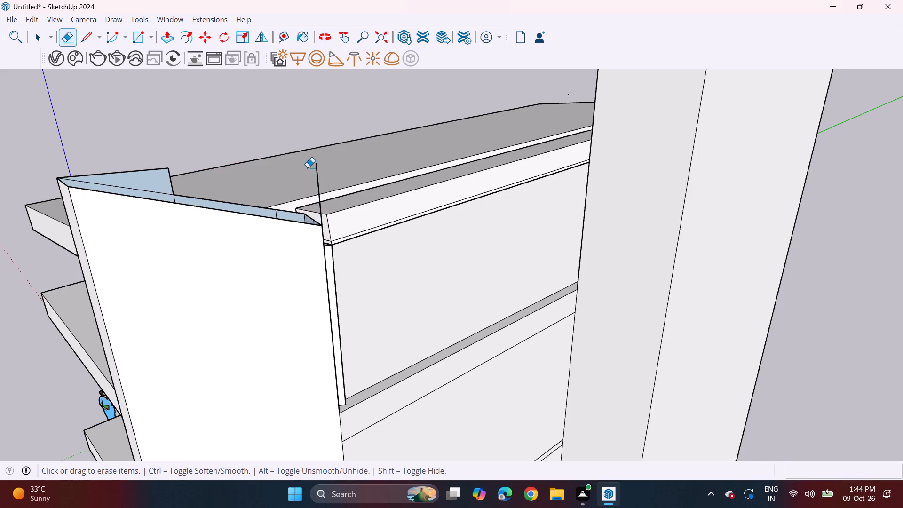
click(318, 175)
click(174, 185)
drag(165, 187, 174, 183)
double_click(163, 167)
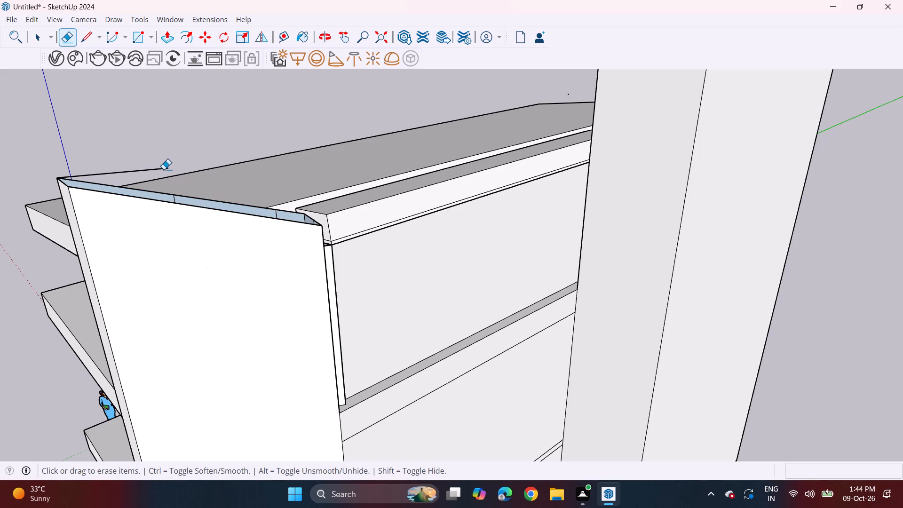
click(164, 169)
Draw a rectangle about 4' 5" wide by 7' 7" high near the base of the tower's front face.
middle_drag(178, 176, 387, 120)
scroll(377, 139, down, 5)
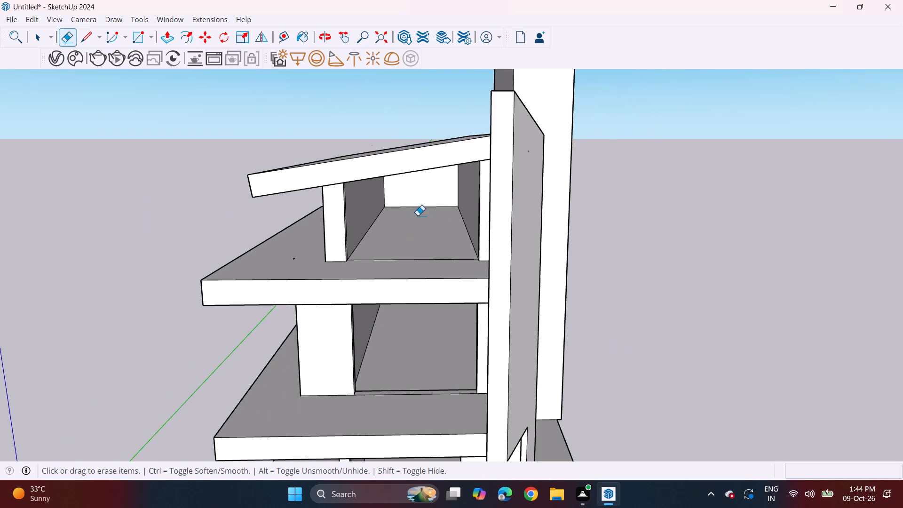
scroll(418, 215, down, 3)
middle_drag(447, 220, 451, 172)
scroll(444, 191, down, 1)
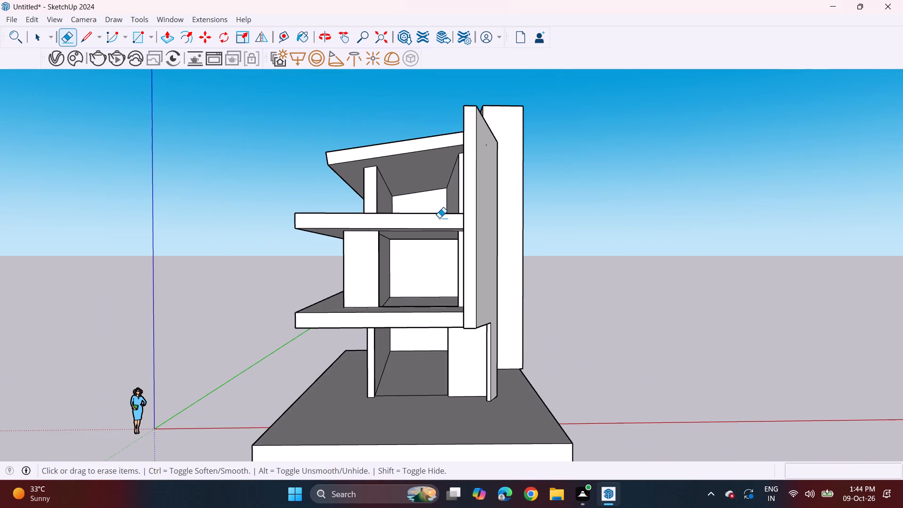
middle_drag(444, 215, 448, 197)
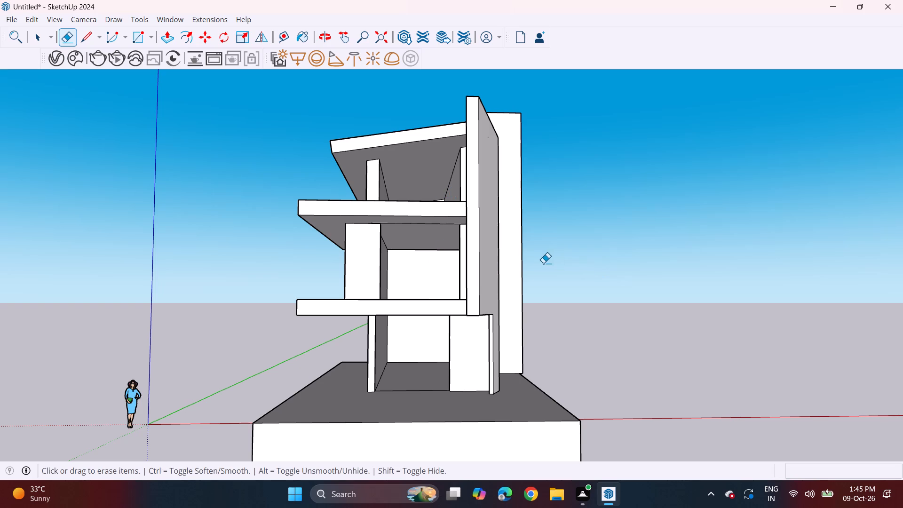
middle_drag(543, 263, 491, 270)
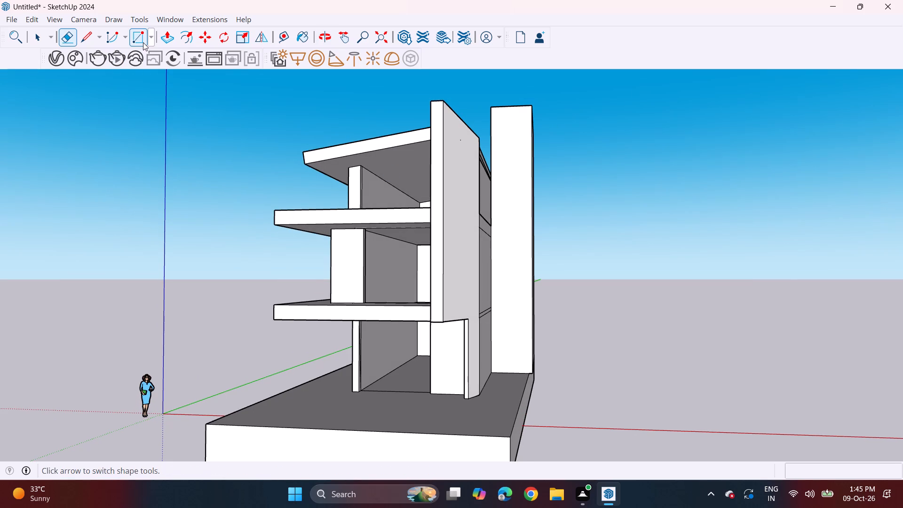
click(143, 41)
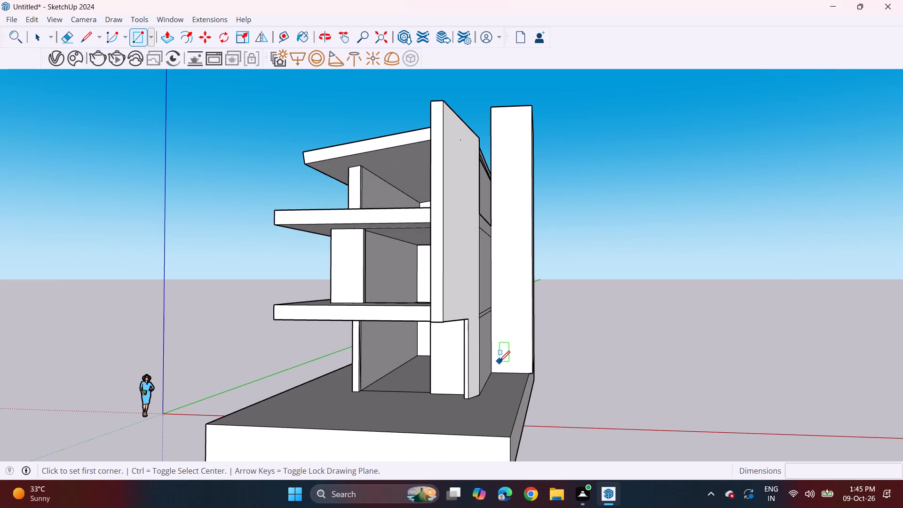
scroll(499, 361, up, 3)
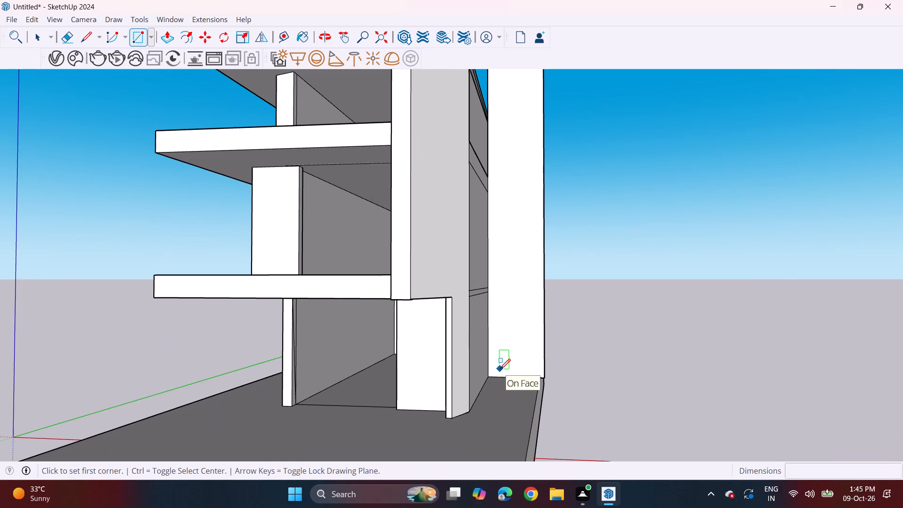
click(498, 372)
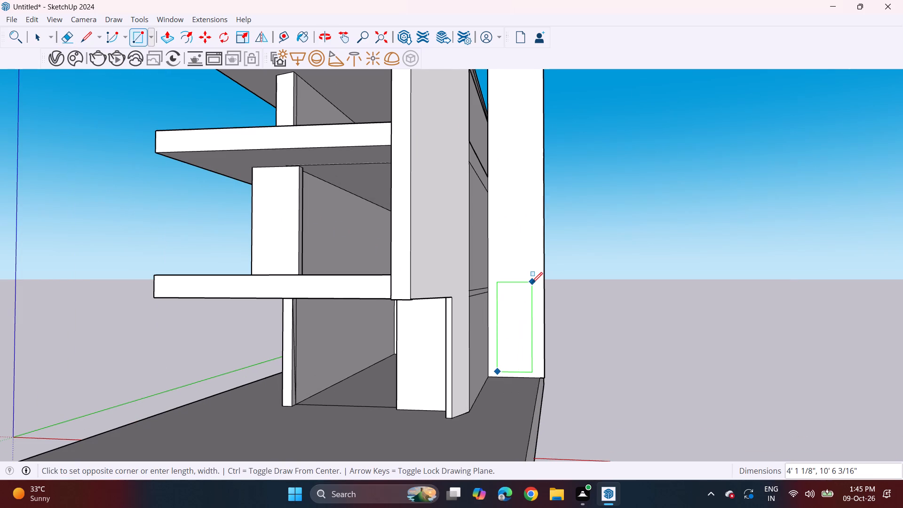
click(535, 307)
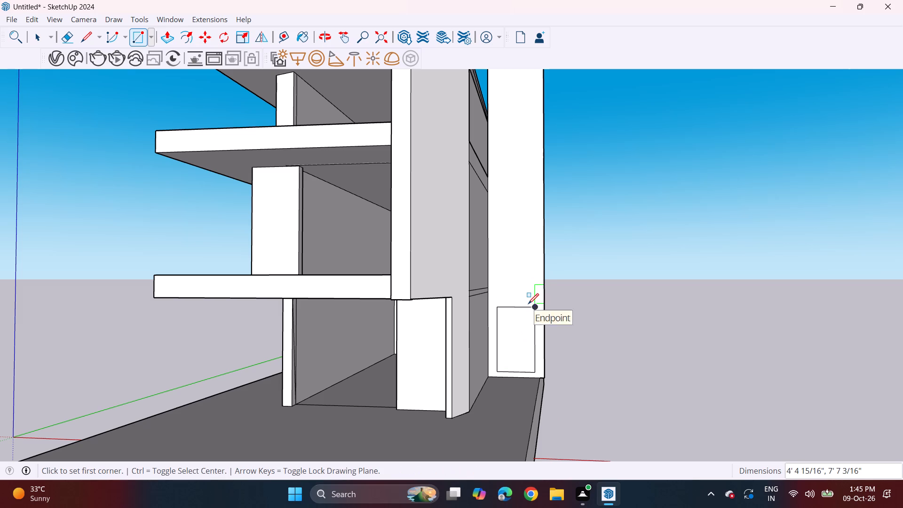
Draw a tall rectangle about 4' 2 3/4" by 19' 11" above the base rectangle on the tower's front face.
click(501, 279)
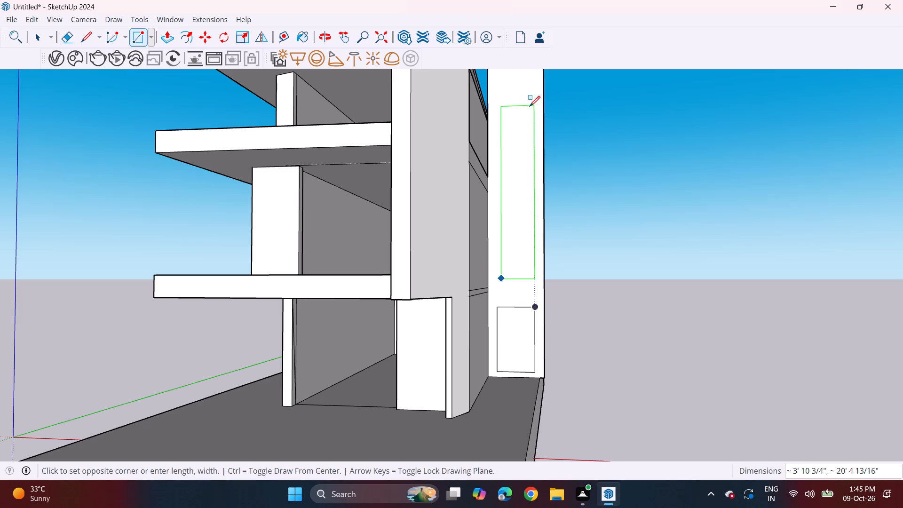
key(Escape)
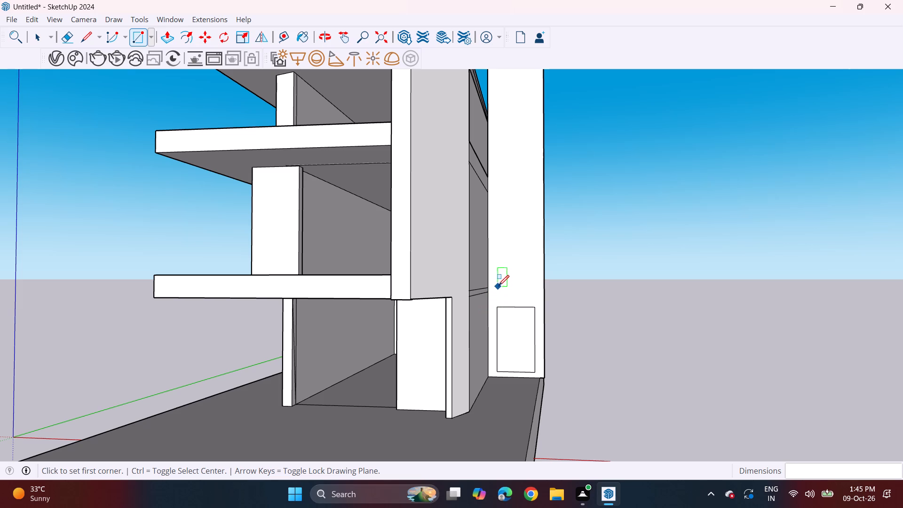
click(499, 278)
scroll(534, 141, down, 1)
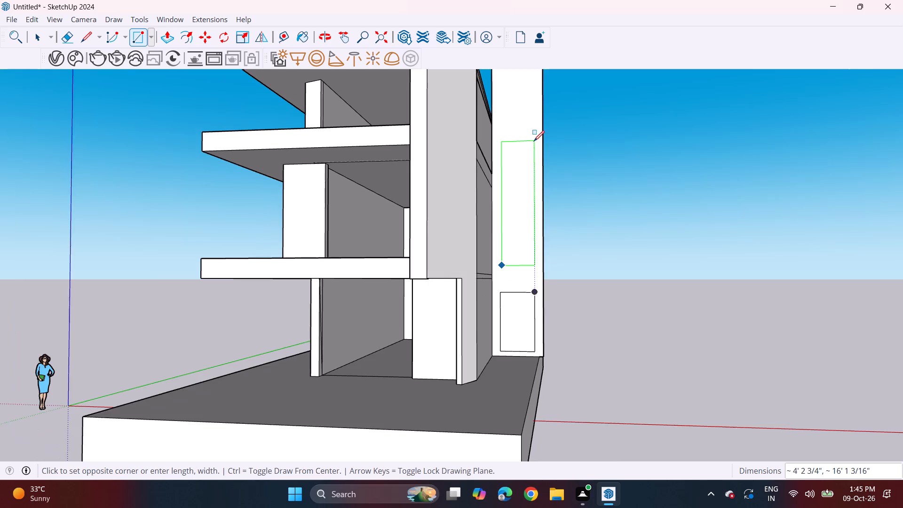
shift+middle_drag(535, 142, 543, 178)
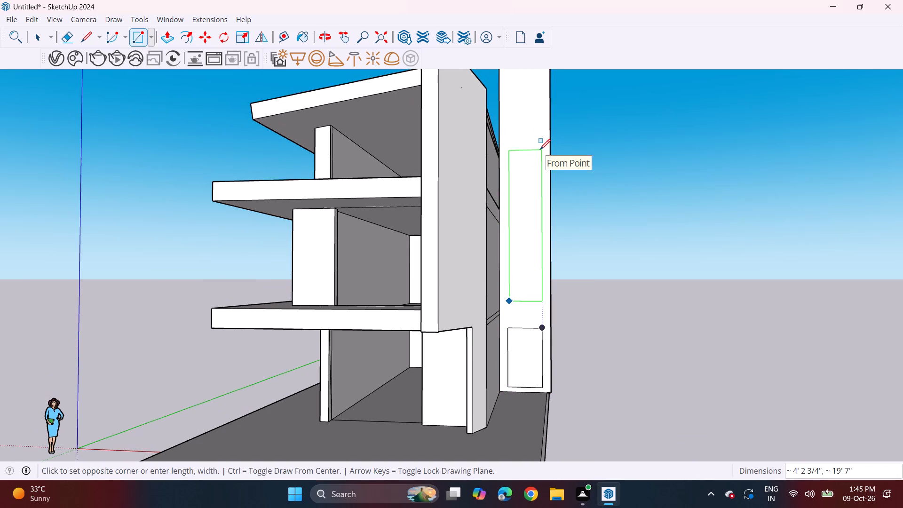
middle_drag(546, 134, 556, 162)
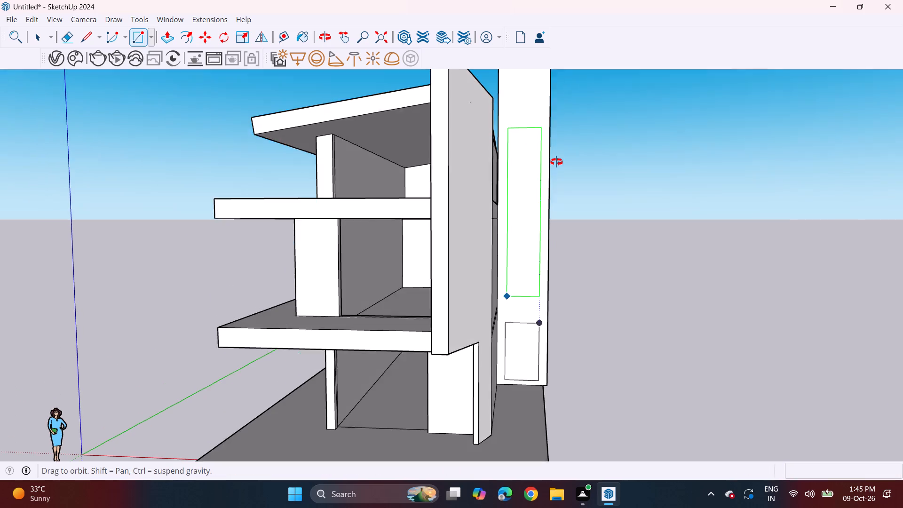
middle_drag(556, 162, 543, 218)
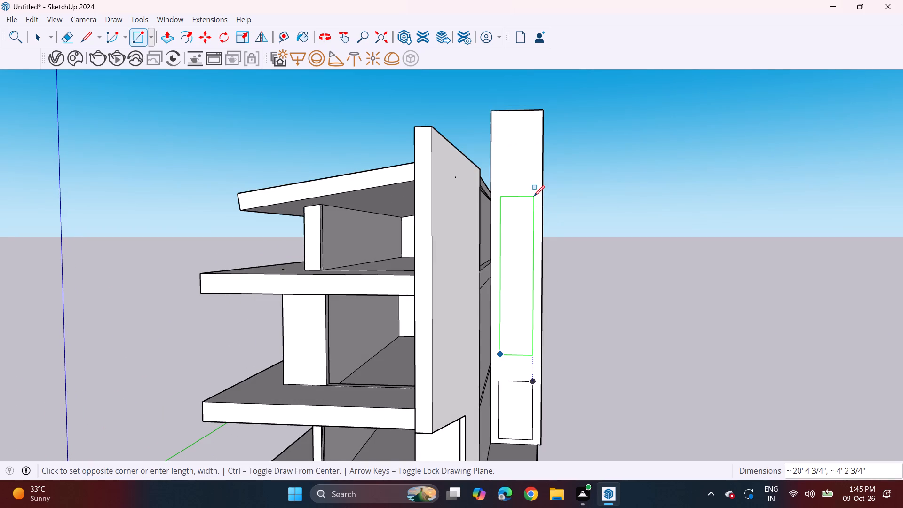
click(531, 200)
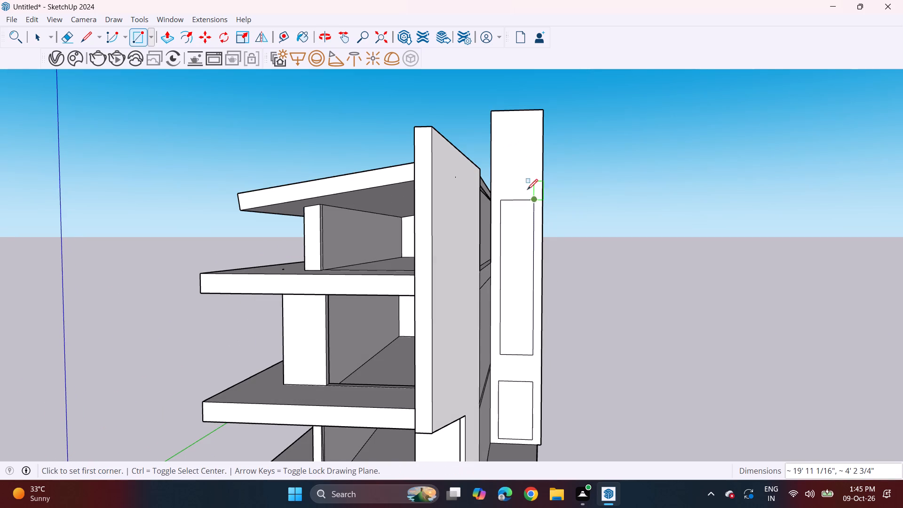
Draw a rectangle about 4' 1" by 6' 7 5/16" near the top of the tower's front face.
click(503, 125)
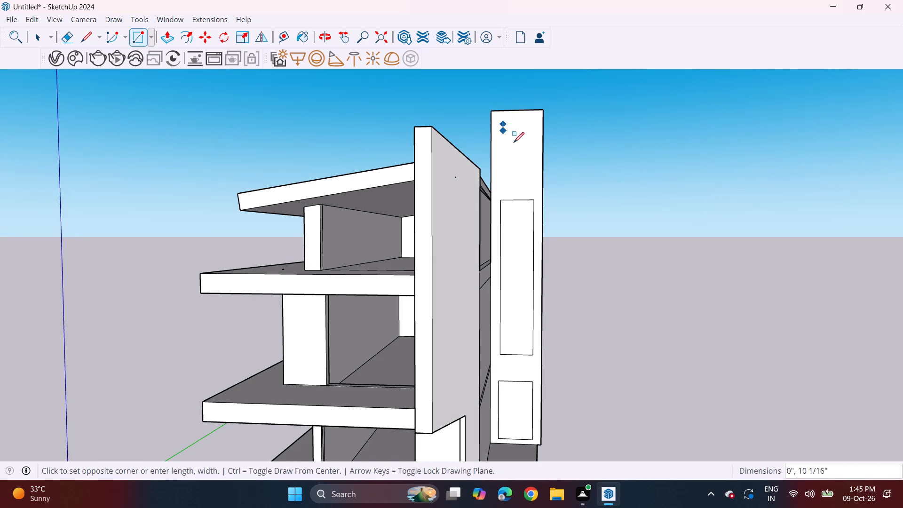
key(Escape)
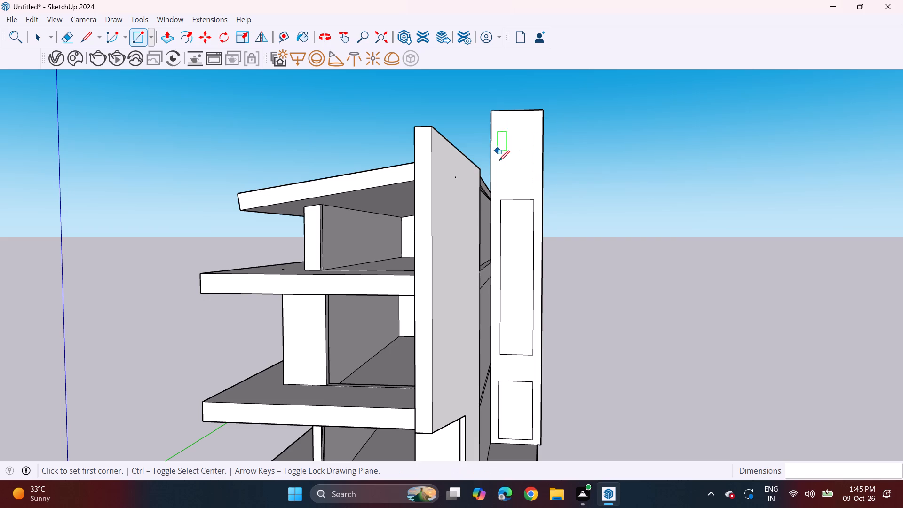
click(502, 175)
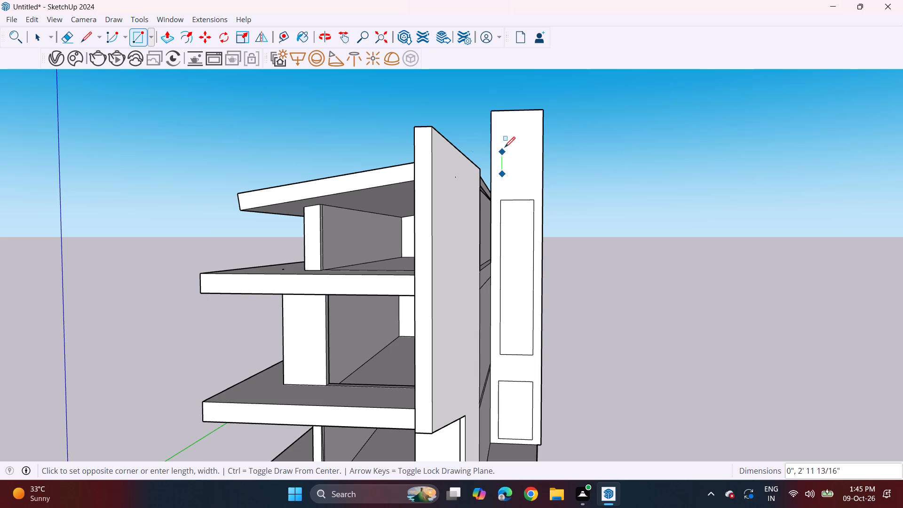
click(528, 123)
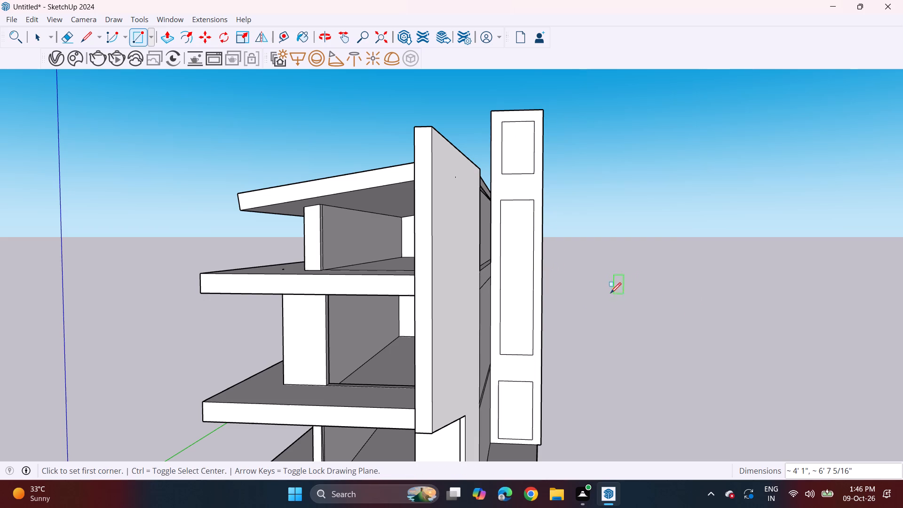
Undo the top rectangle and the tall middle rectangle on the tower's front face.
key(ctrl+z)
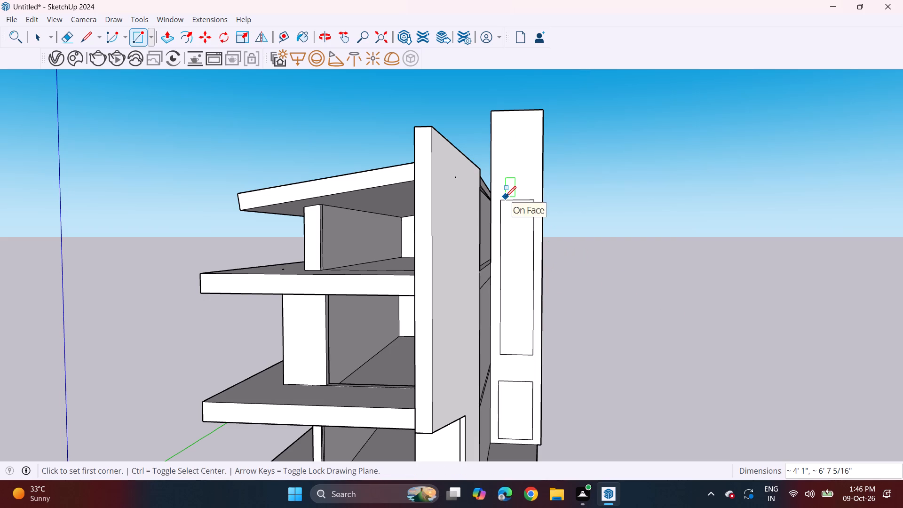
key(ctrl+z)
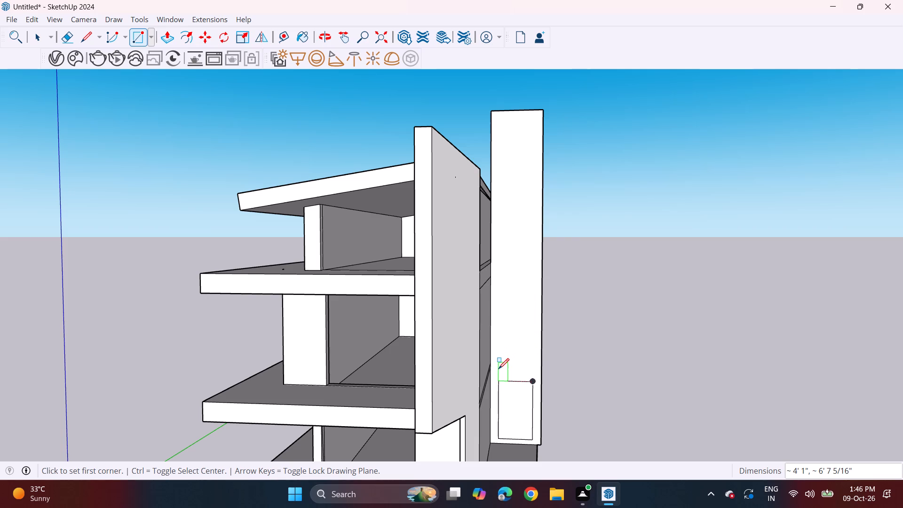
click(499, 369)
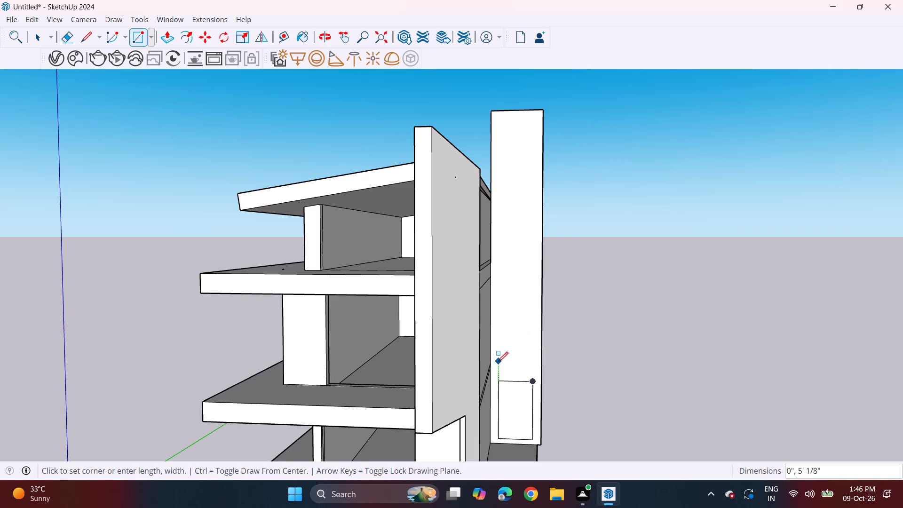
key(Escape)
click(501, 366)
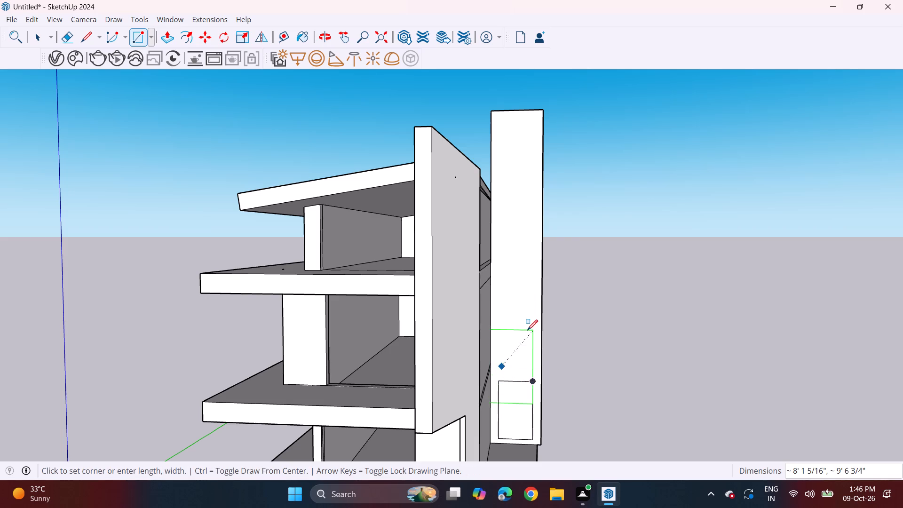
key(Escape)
Draw a tall rectangle about 4' 3 9/16" by 19' 8 7/16" closely above the base rectangle on the tower's front face.
key(r)
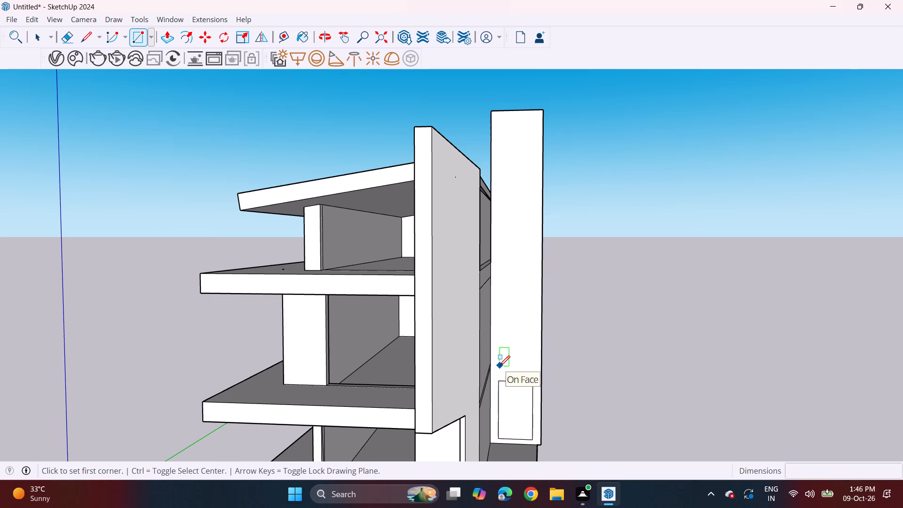
click(499, 366)
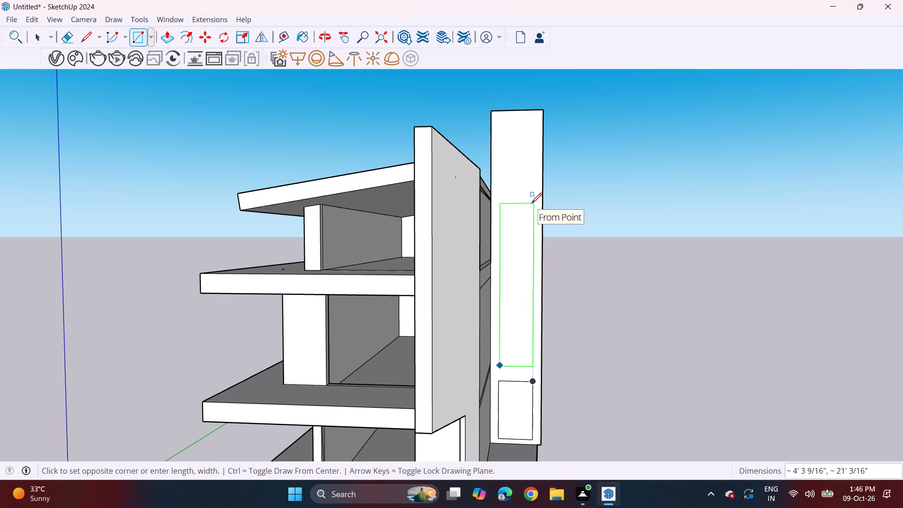
click(531, 214)
Draw a rectangle about 4' 3 11/16" by 8' 1 3/4" closely above the tall middle rectangle on the tower's front face.
click(500, 208)
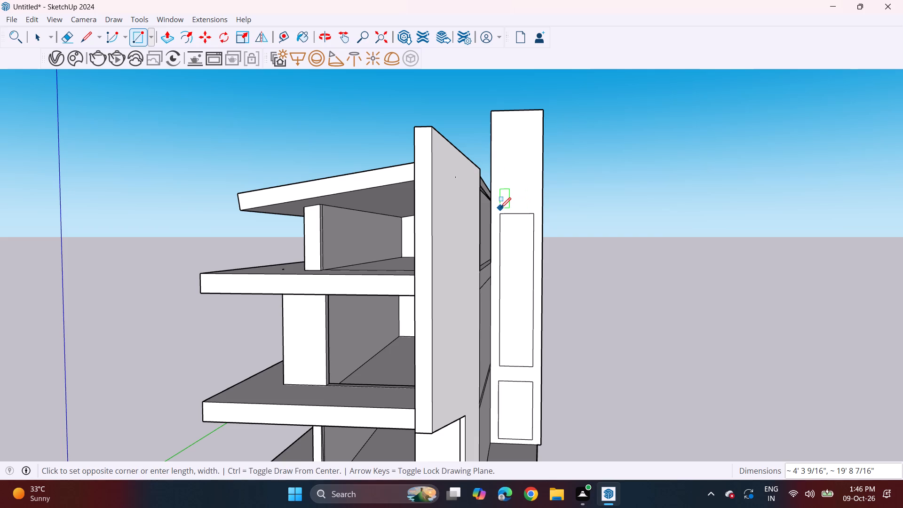
click(524, 144)
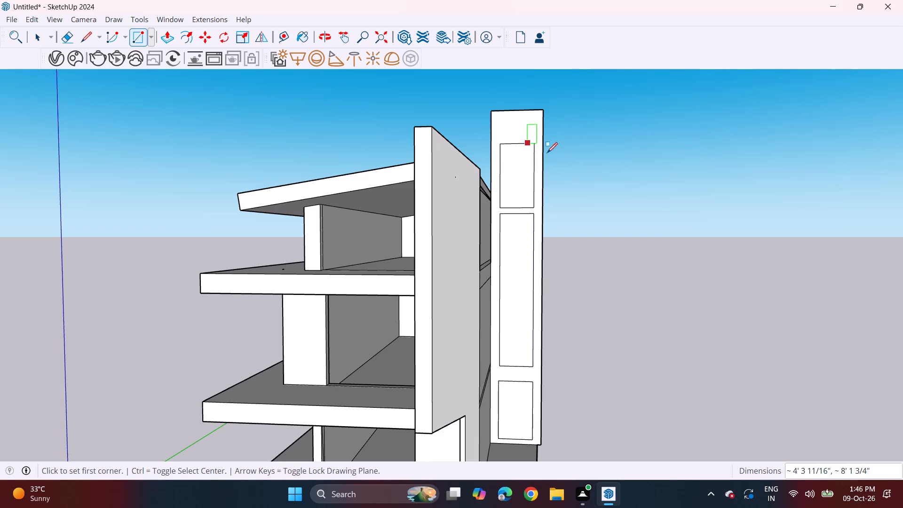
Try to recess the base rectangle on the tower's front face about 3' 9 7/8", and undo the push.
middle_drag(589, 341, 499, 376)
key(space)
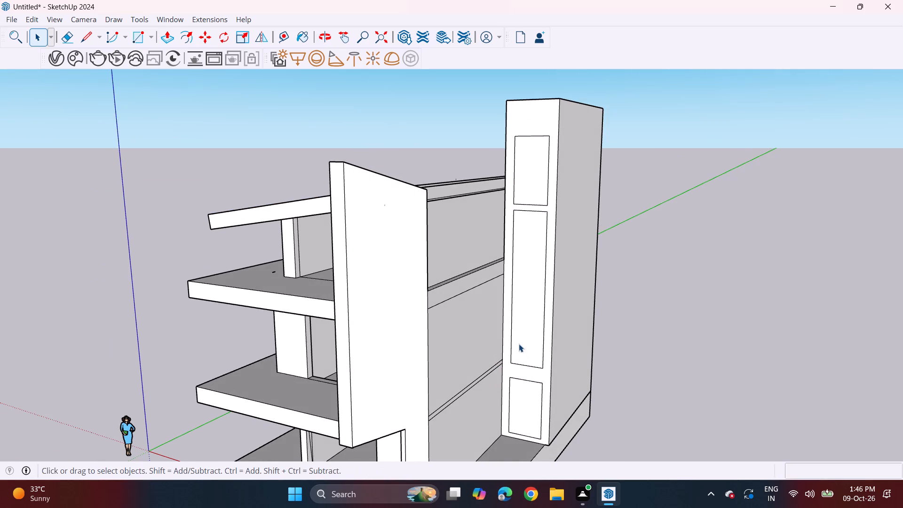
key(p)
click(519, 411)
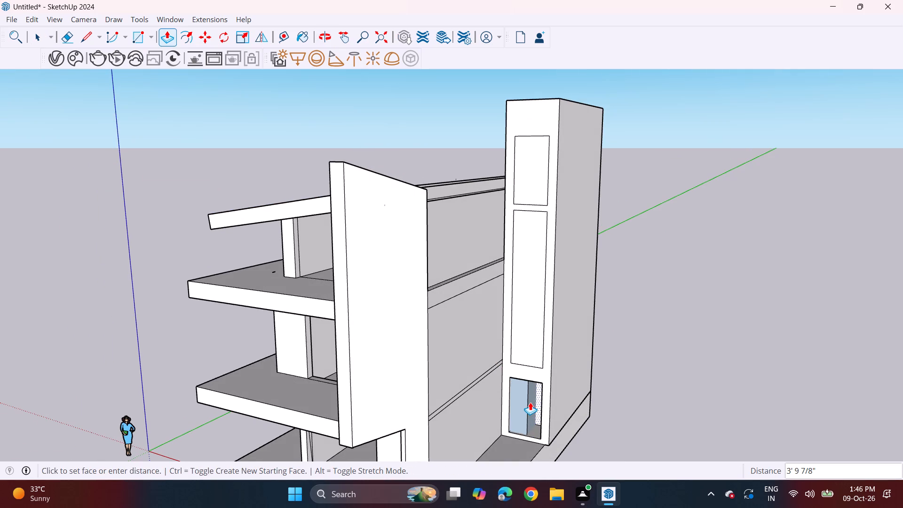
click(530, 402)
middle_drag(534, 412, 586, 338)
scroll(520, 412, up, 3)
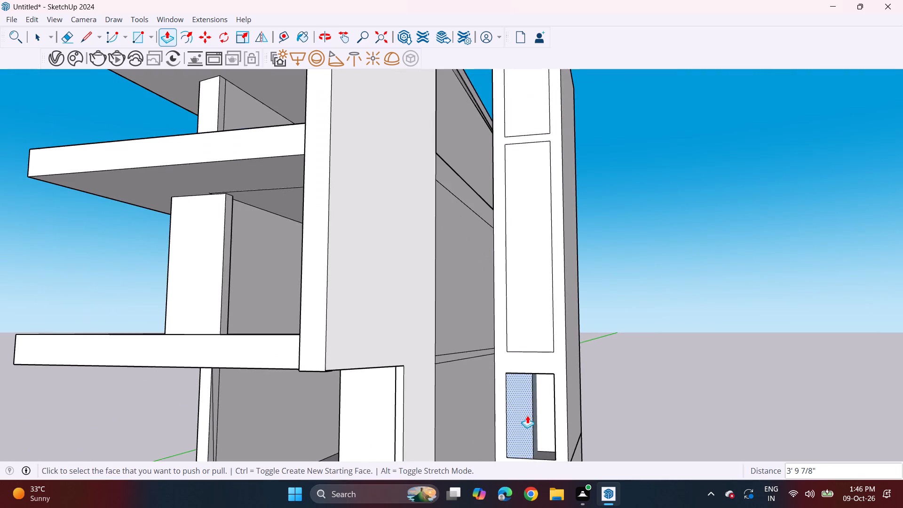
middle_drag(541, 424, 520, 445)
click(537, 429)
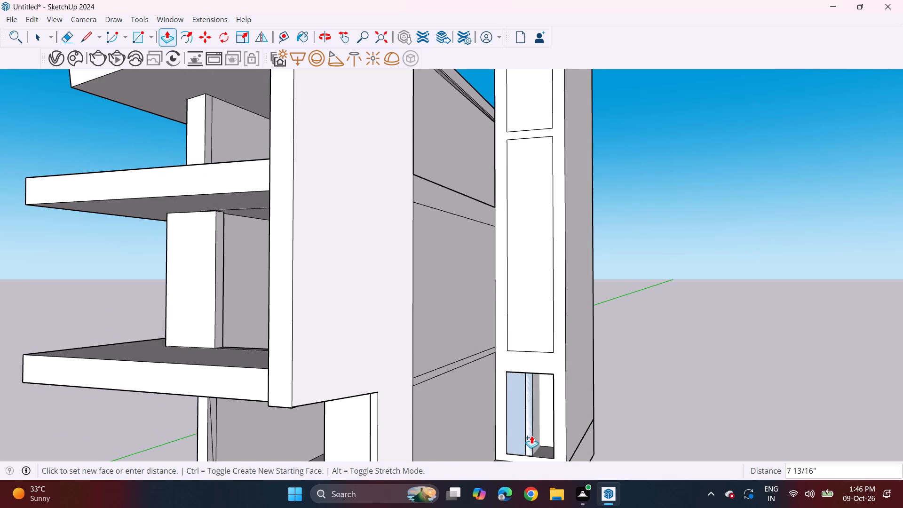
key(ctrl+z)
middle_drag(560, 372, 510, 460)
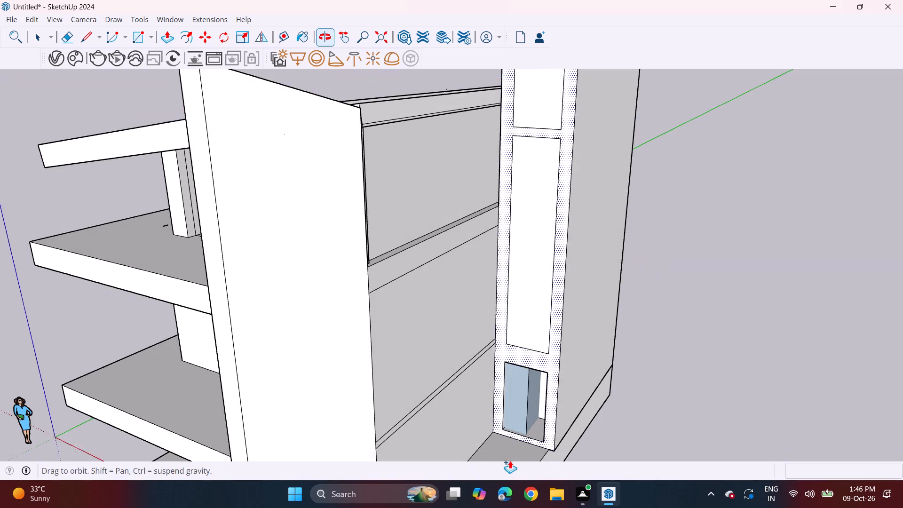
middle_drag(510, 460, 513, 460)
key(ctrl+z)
Push the tower's inner side wall face about 2' 7 7/16" to widen the hollow interior.
scroll(554, 261, down, 3)
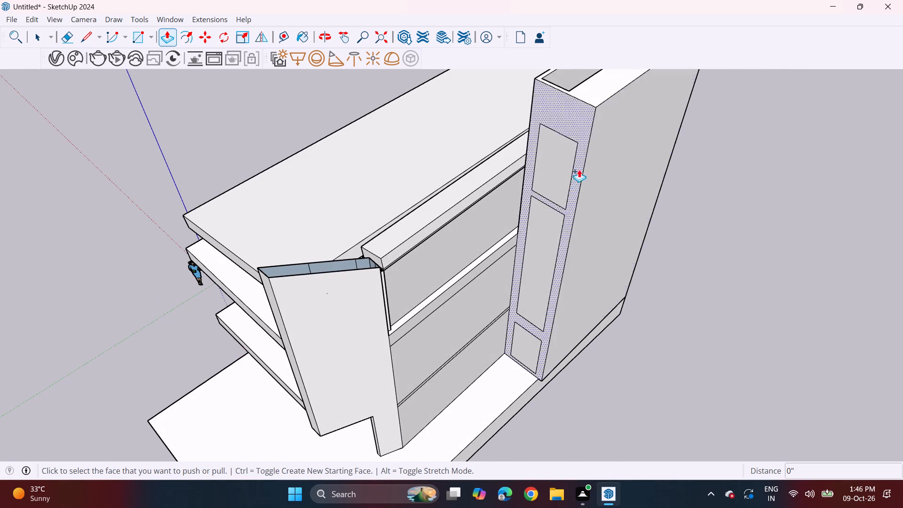
shift+middle_drag(583, 163, 493, 325)
middle_drag(494, 284, 574, 453)
click(537, 338)
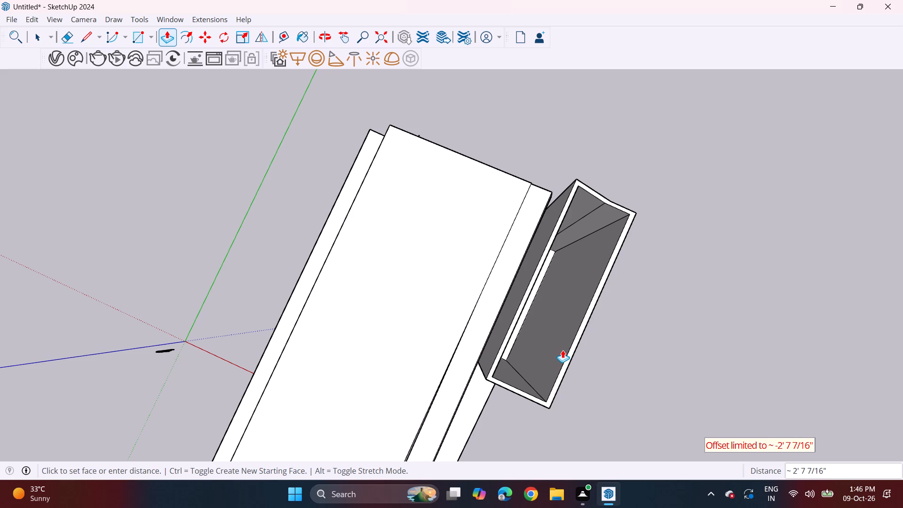
click(562, 350)
Push the top, middle and base rectangles on the tower's front face through the wall to cut three openings into its interior.
middle_drag(616, 354, 551, 290)
click(484, 346)
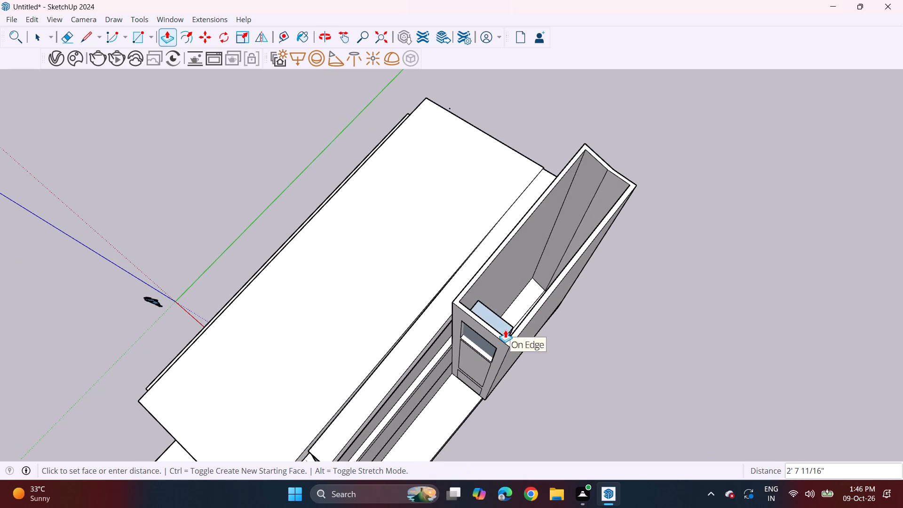
click(505, 335)
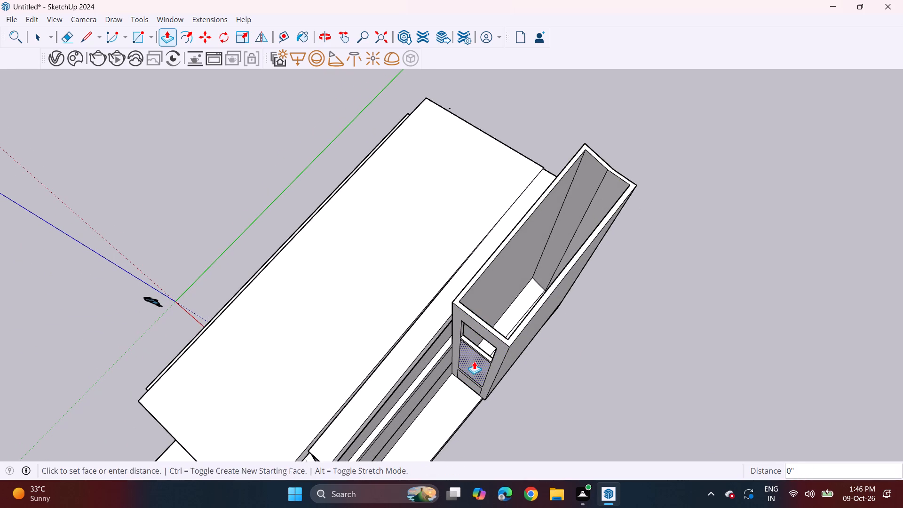
double_click(474, 361)
triple_click(470, 383)
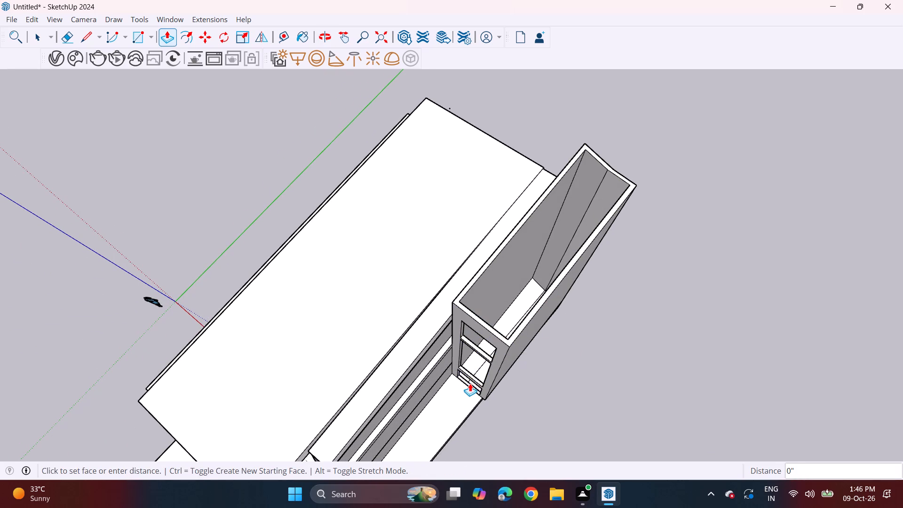
middle_drag(466, 405, 597, 141)
scroll(535, 311, down, 2)
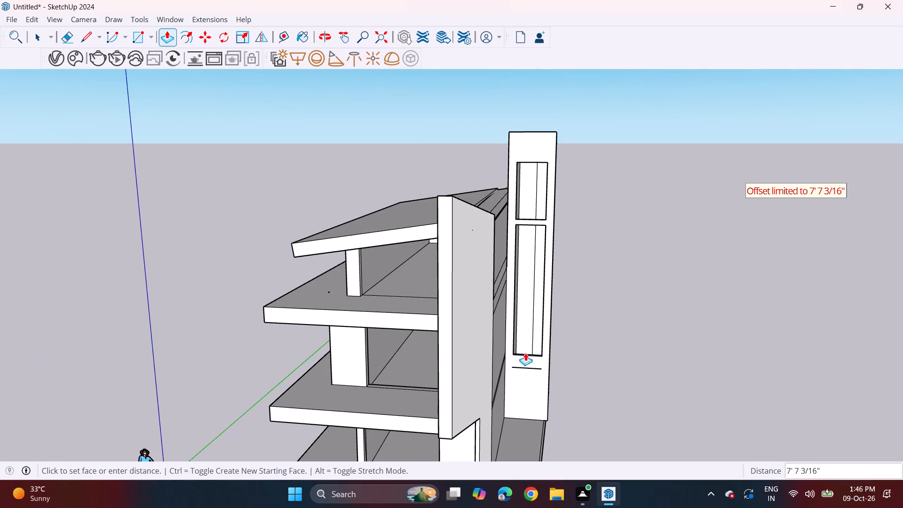
key(ctrl+z)
middle_drag(527, 407, 542, 330)
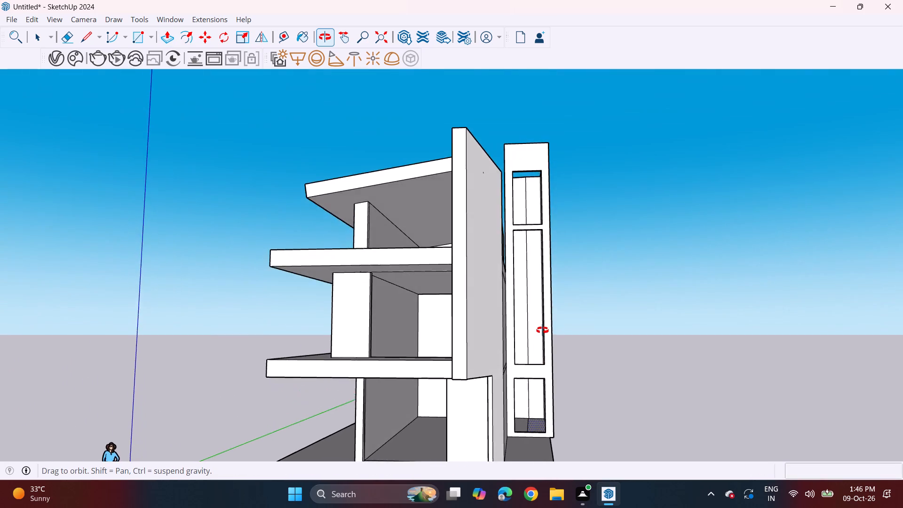
middle_drag(542, 330, 533, 361)
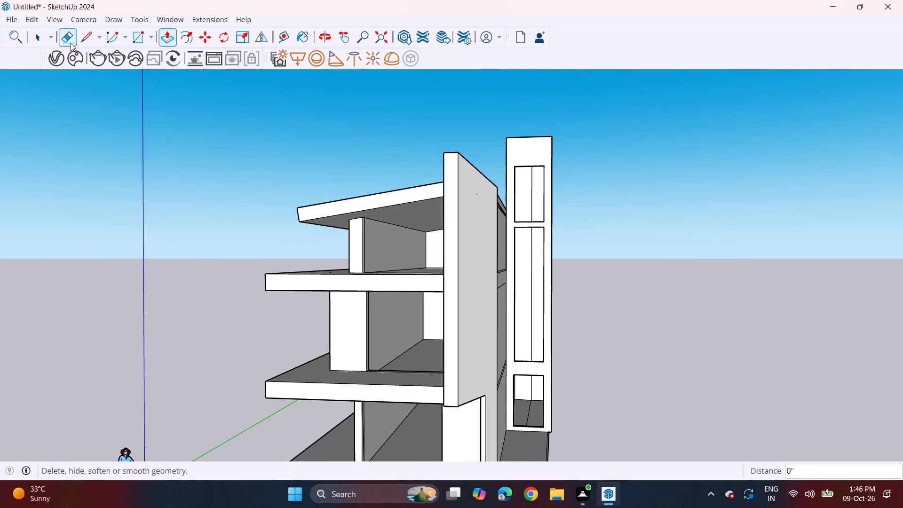
Erase the leftover vertical seam on the tower's inner back wall and the seam running along its interior floor.
click(69, 43)
click(530, 192)
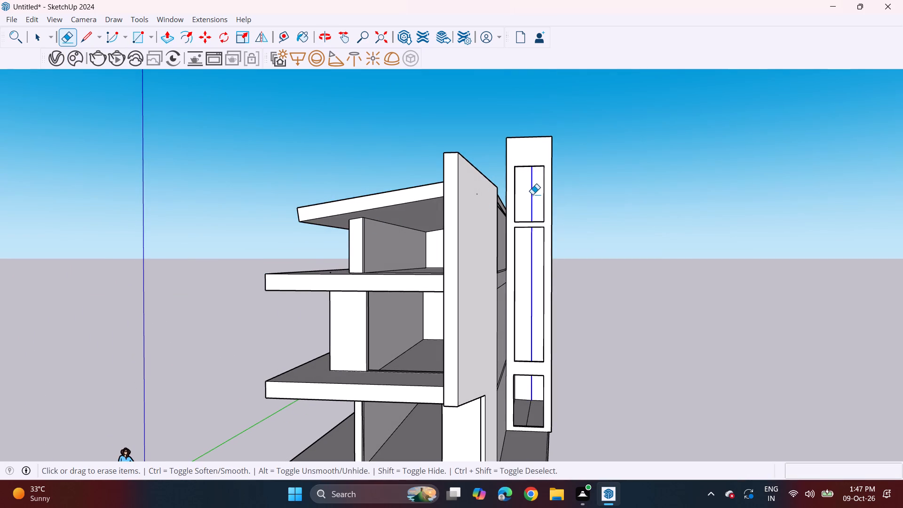
key(ctrl+z)
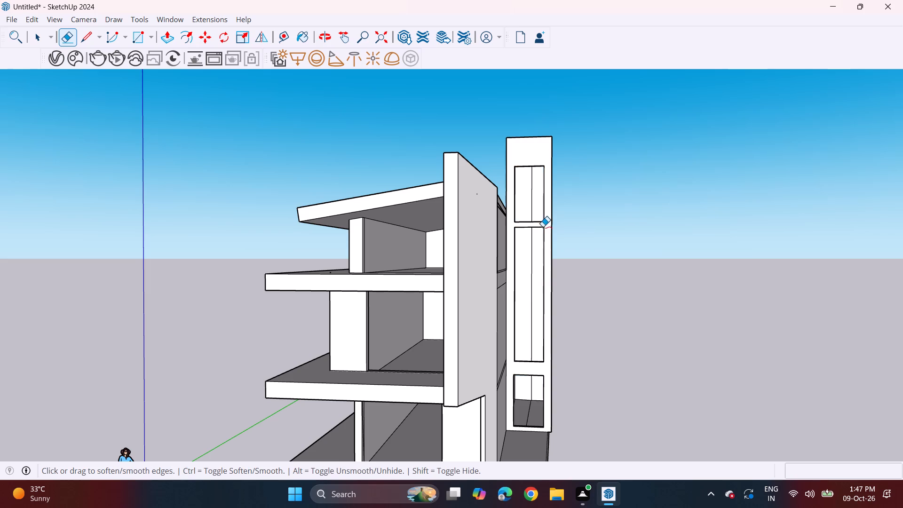
middle_drag(539, 177, 501, 306)
scroll(565, 89, up, 3)
click(567, 107)
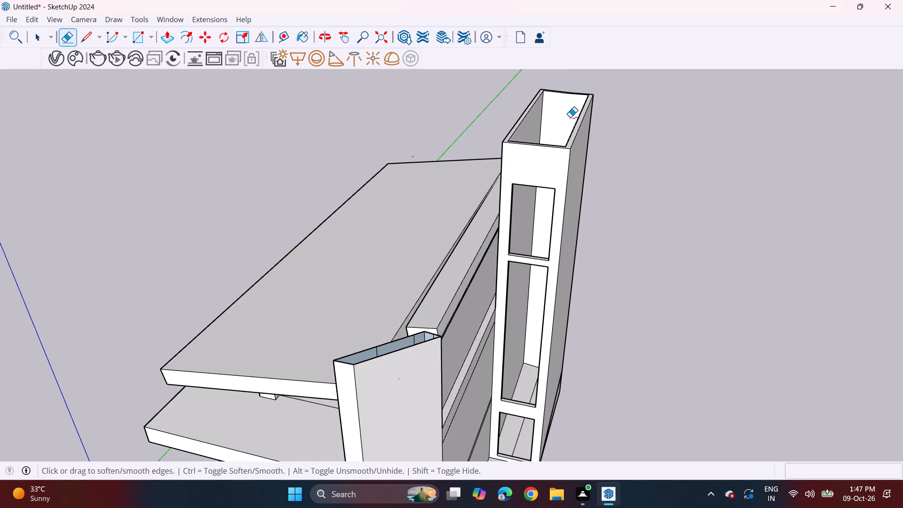
middle_drag(521, 326, 566, 258)
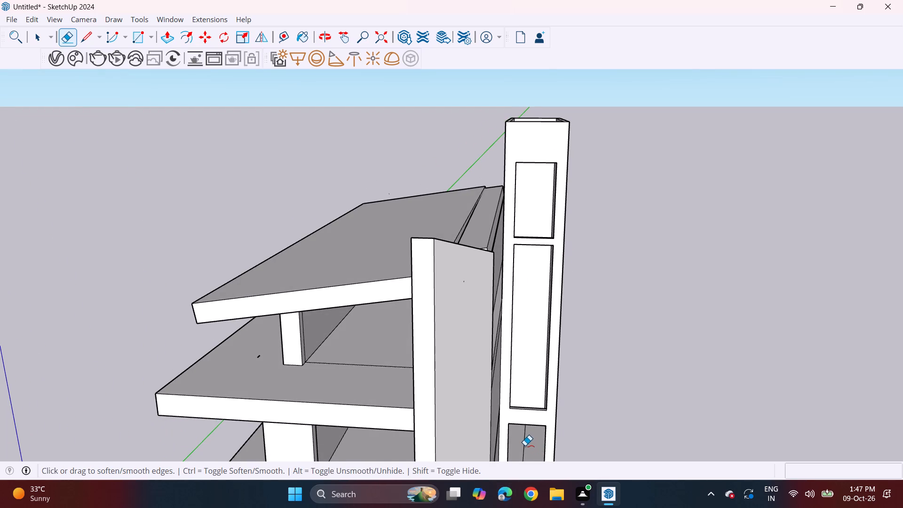
click(525, 445)
Draw two small circles on the underside of the sloped roof above the top-floor room, one in front of the other.
scroll(540, 418, down, 3)
middle_drag(540, 422, 554, 335)
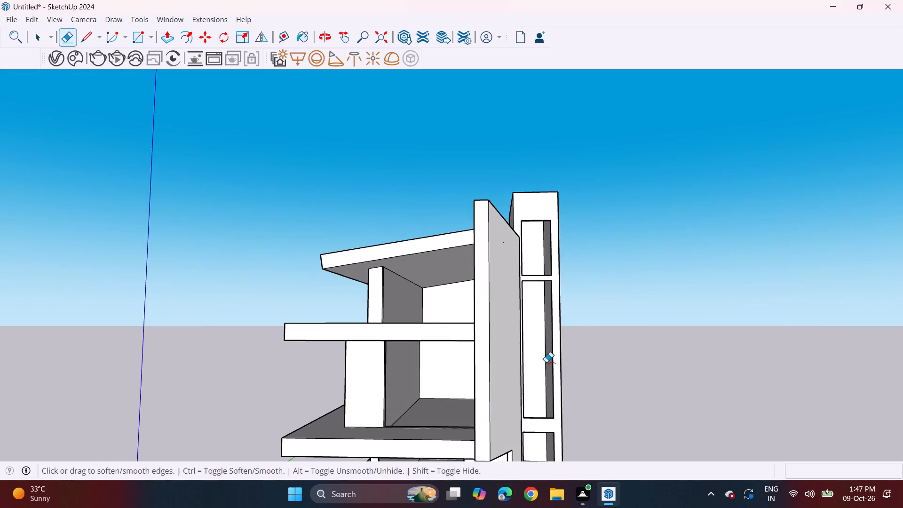
middle_drag(548, 363, 514, 219)
shift+middle_drag(491, 233, 536, 306)
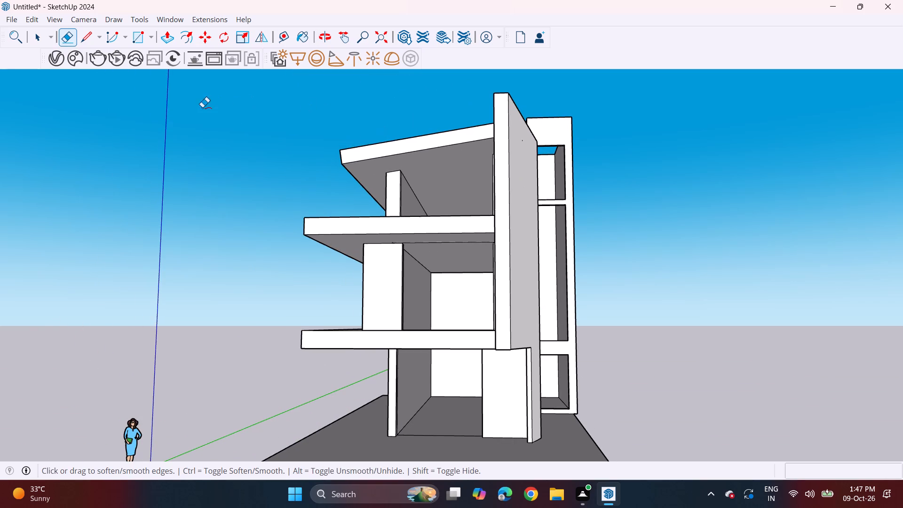
click(150, 41)
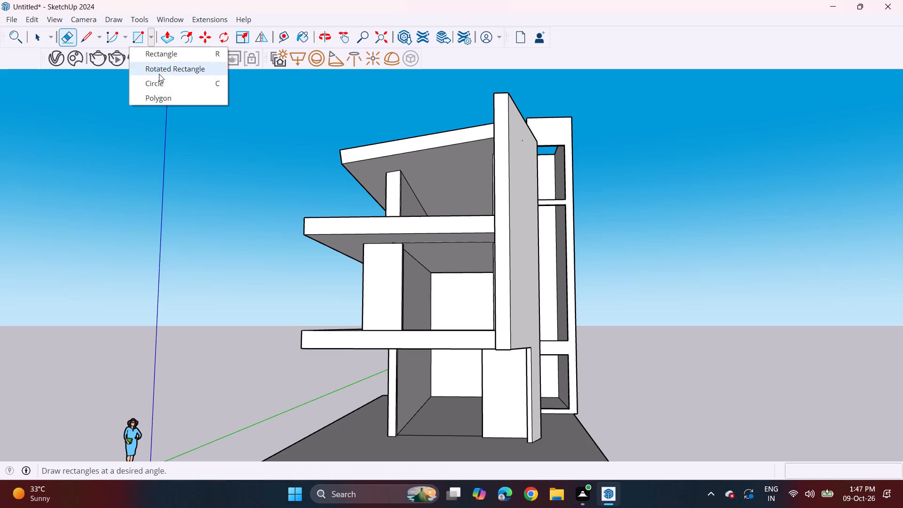
click(160, 83)
scroll(490, 194, up, 10)
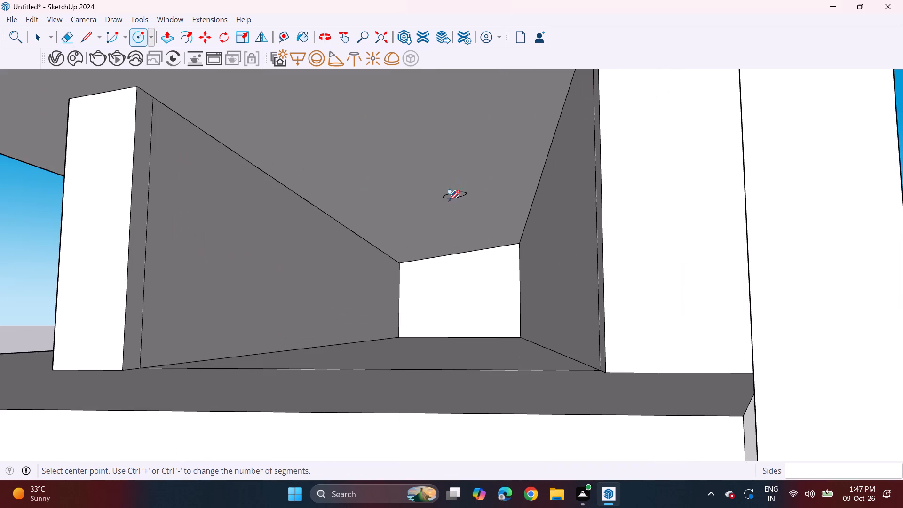
scroll(455, 203, up, 4)
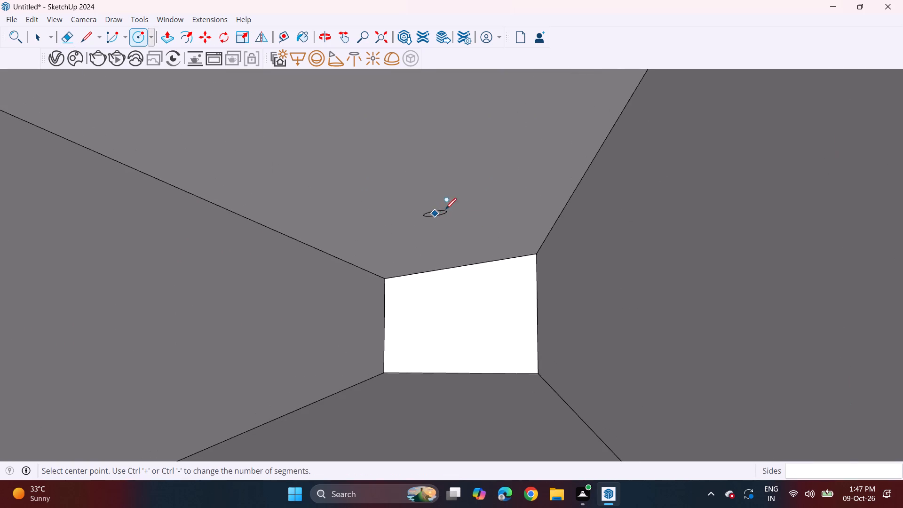
click(433, 214)
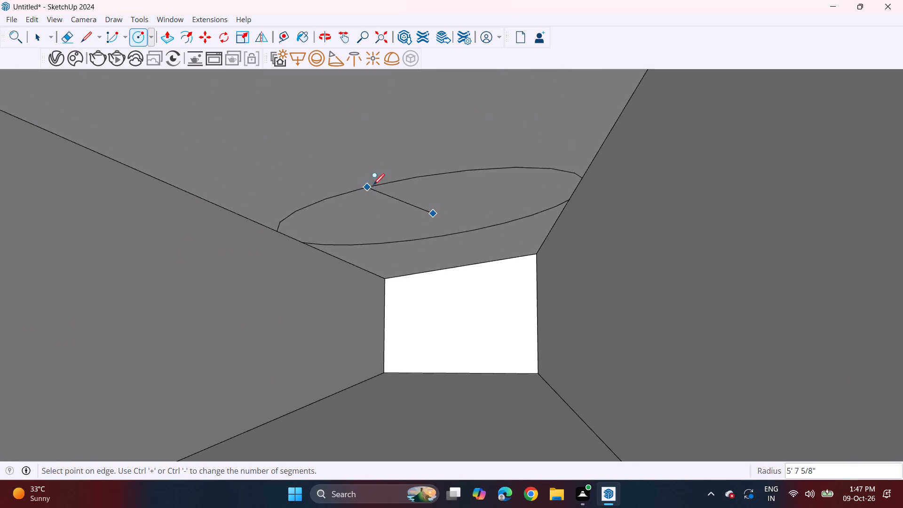
click(436, 213)
click(412, 184)
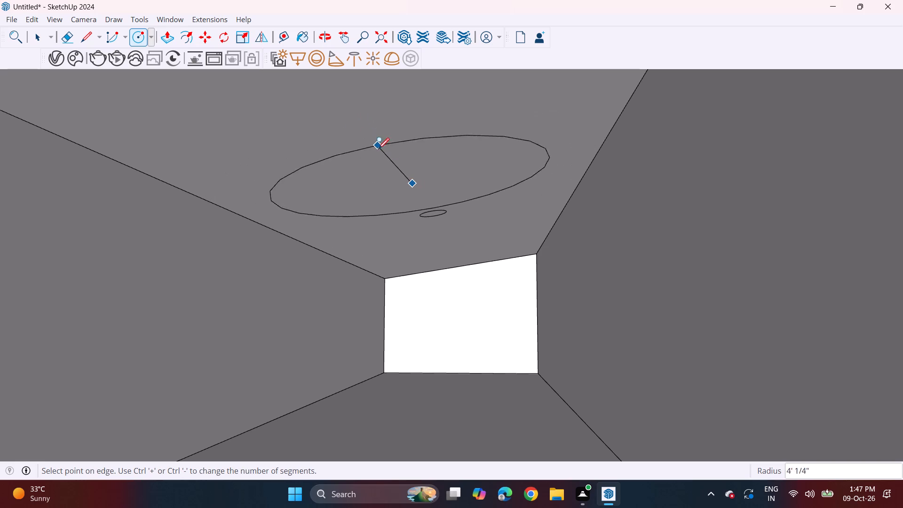
click(404, 185)
Draw a third small circle on the sloped roof's underside, in front of the other two and roughly in line with them.
scroll(362, 160, down, 4)
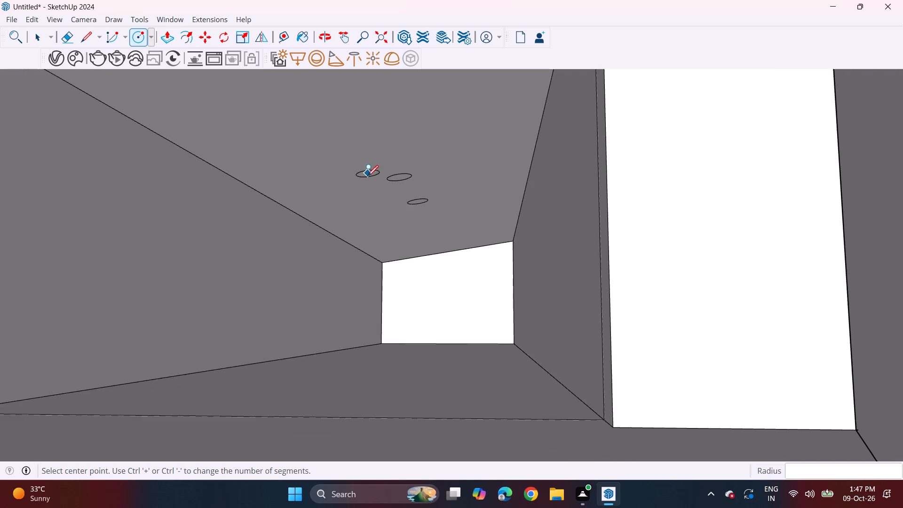
scroll(367, 175, down, 2)
shift+middle_drag(369, 187, 424, 208)
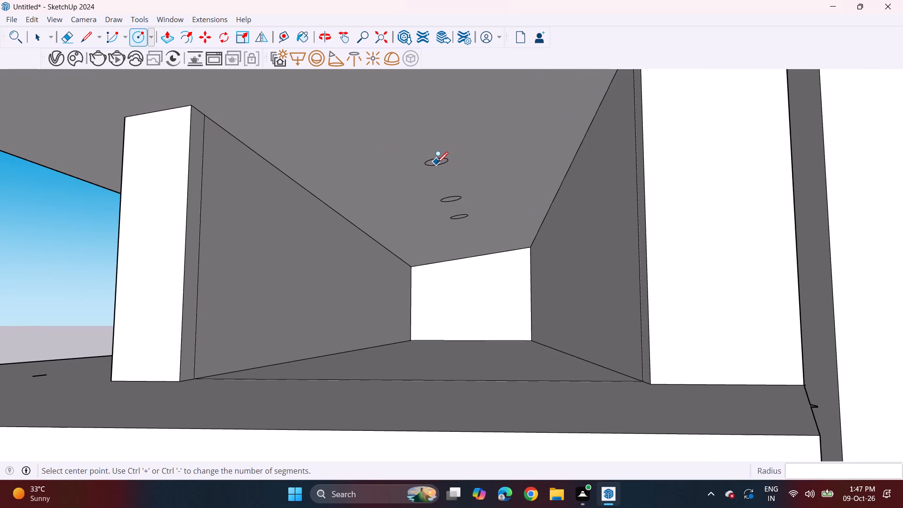
click(436, 162)
drag(440, 152, 444, 158)
Recess the front circle 3/4" into the sloped roof's underside and repeat the same push on the other two circles.
scroll(452, 195, down, 2)
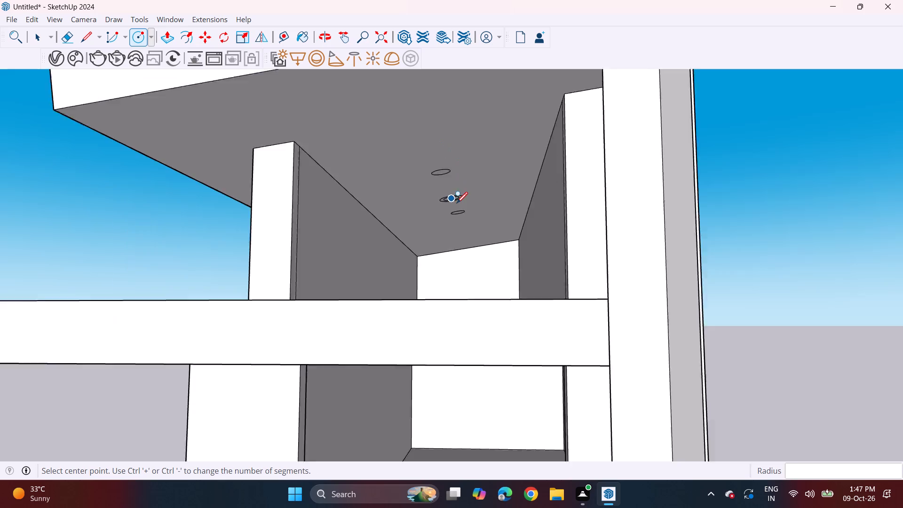
scroll(457, 202, down, 4)
middle_drag(438, 241, 457, 239)
key(space)
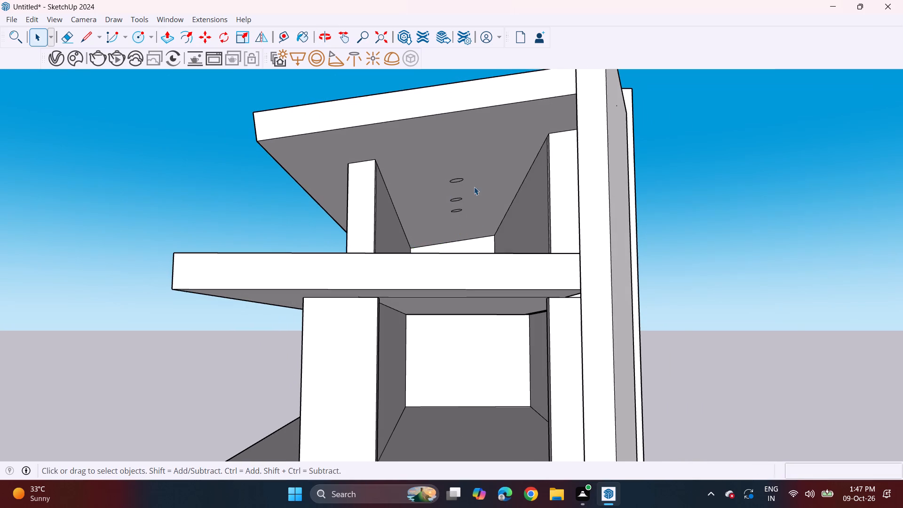
scroll(470, 186, up, 7)
key(p)
click(449, 176)
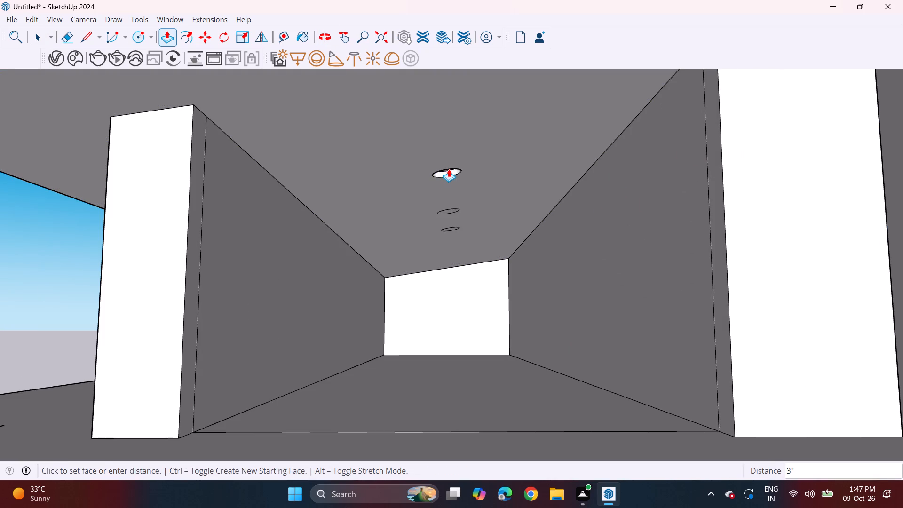
click(452, 174)
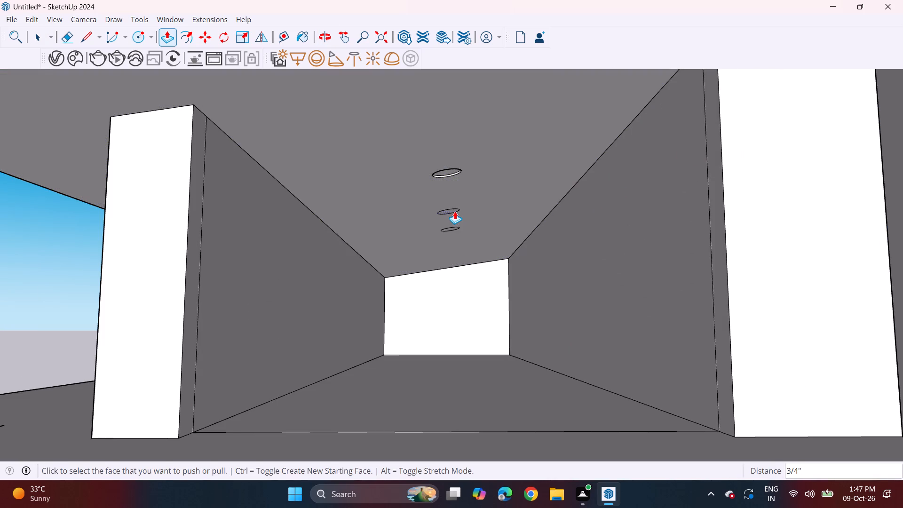
double_click(455, 211)
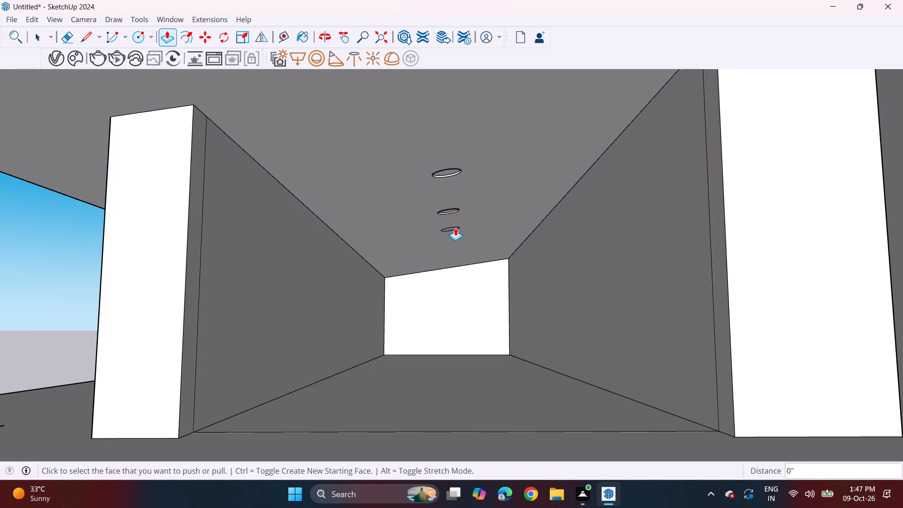
double_click(455, 229)
Select the inner faces of the three recessed circles under the sloped roof and make them one group.
key(space)
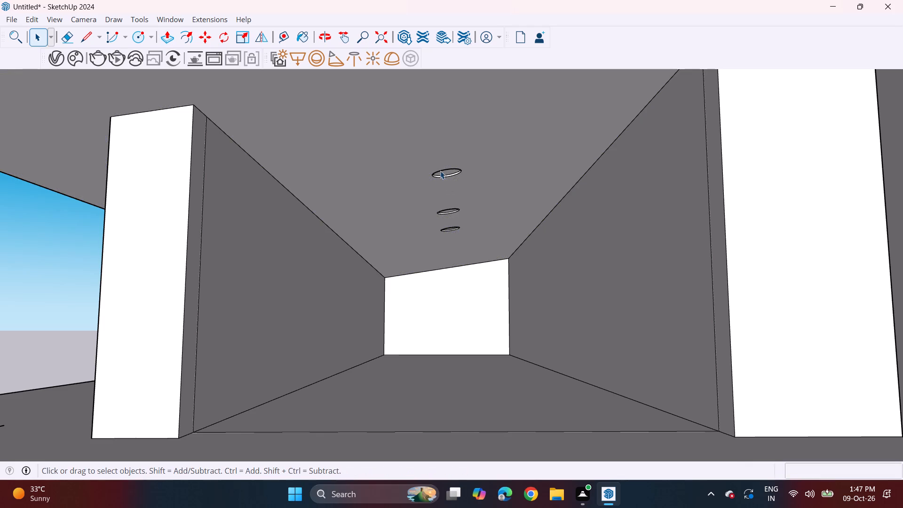
scroll(444, 169, up, 3)
click(451, 170)
shift+middle_drag(459, 234, 448, 159)
shift+scroll(448, 188, up, 1)
shift+scroll(430, 123, up, 4)
shift+click(435, 141)
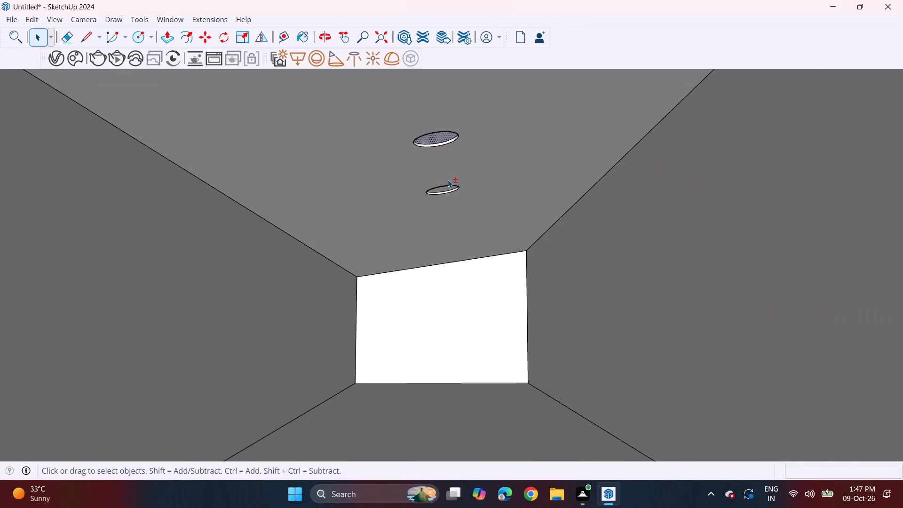
shift+scroll(448, 182, up, 4)
shift+click(445, 194)
shift+click(444, 191)
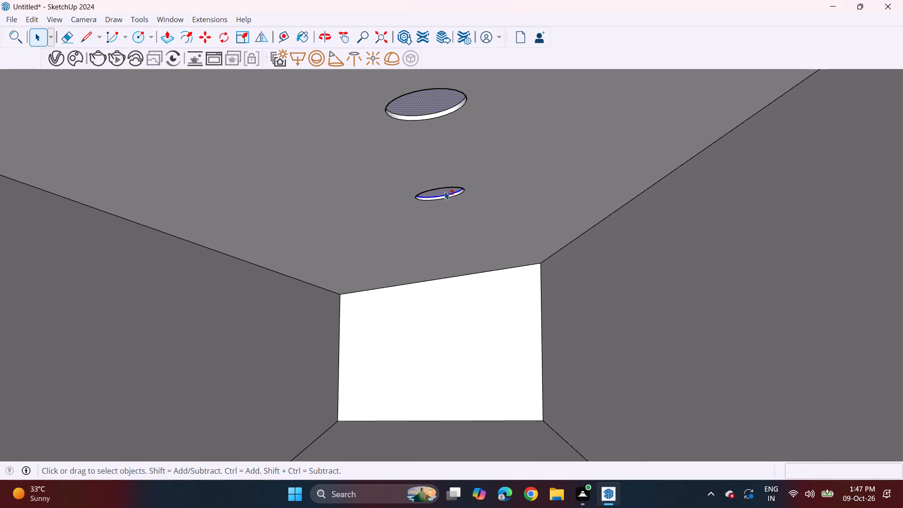
ctrl+shift+click(445, 196)
right_click(445, 193)
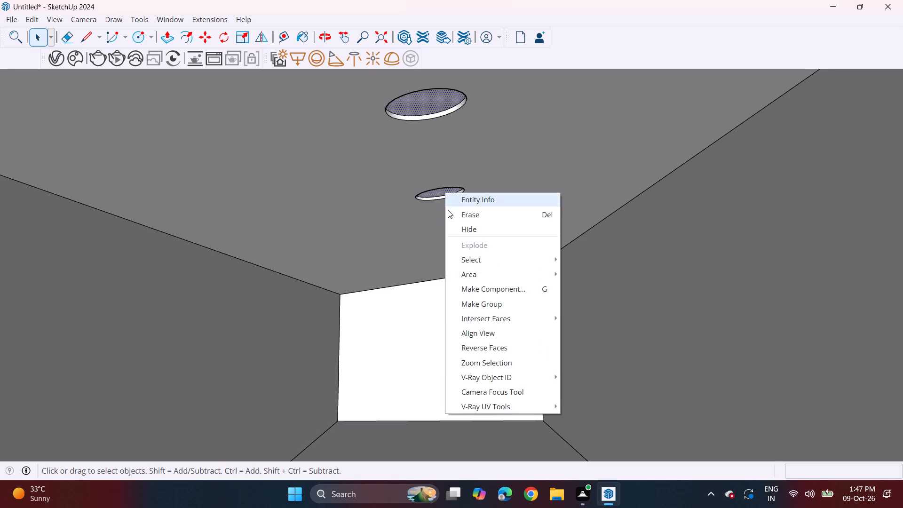
click(479, 299)
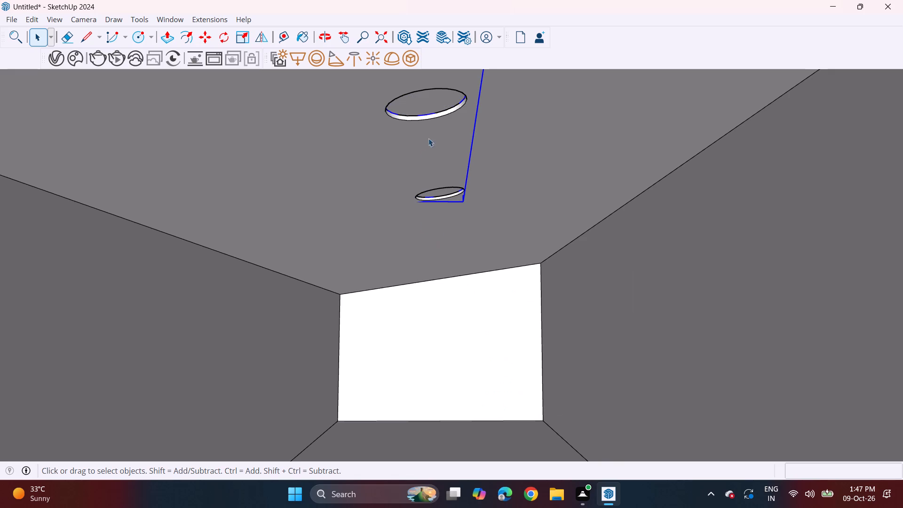
Convert the grouped recess faces under the sloped roof into a V-Ray mesh light.
click(407, 66)
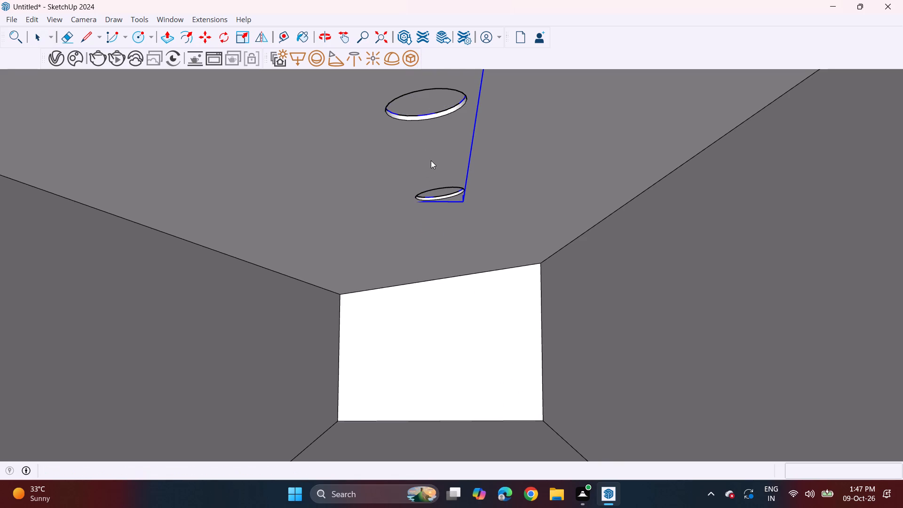
scroll(428, 164, down, 4)
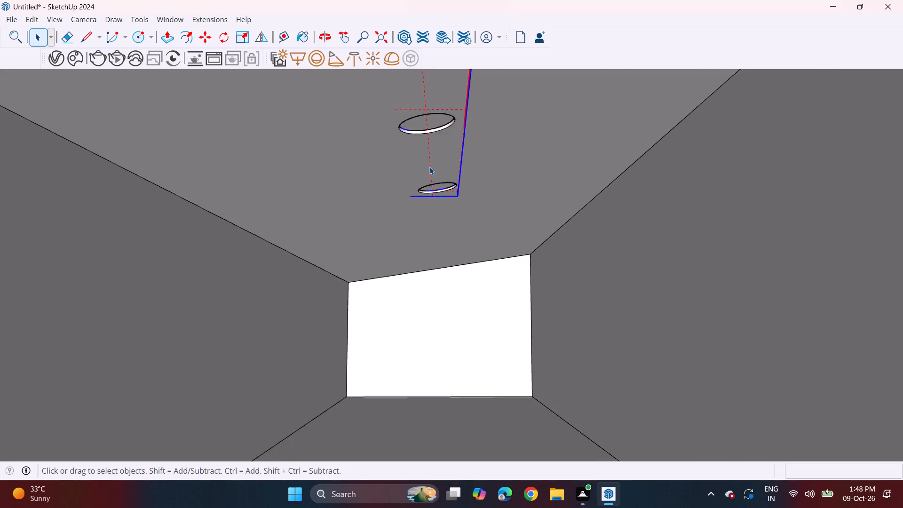
scroll(429, 167, down, 13)
shift+middle_drag(444, 178, 460, 215)
scroll(460, 215, down, 4)
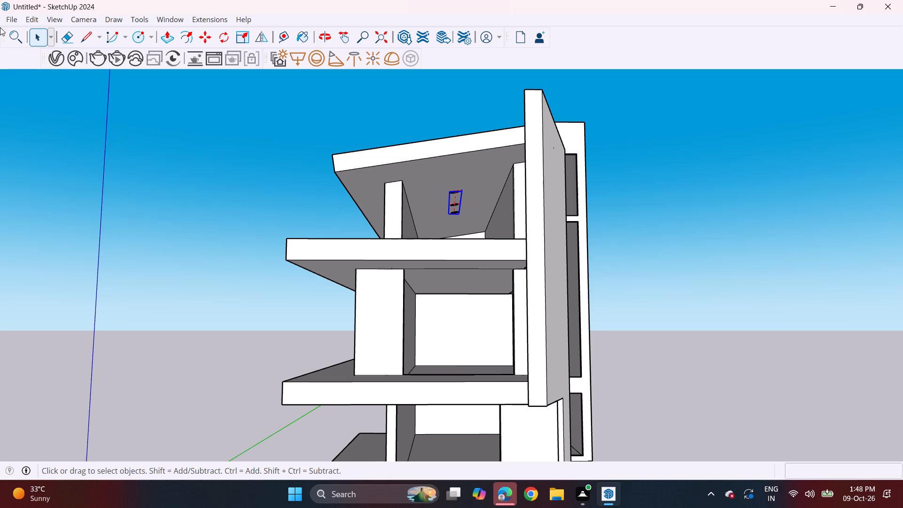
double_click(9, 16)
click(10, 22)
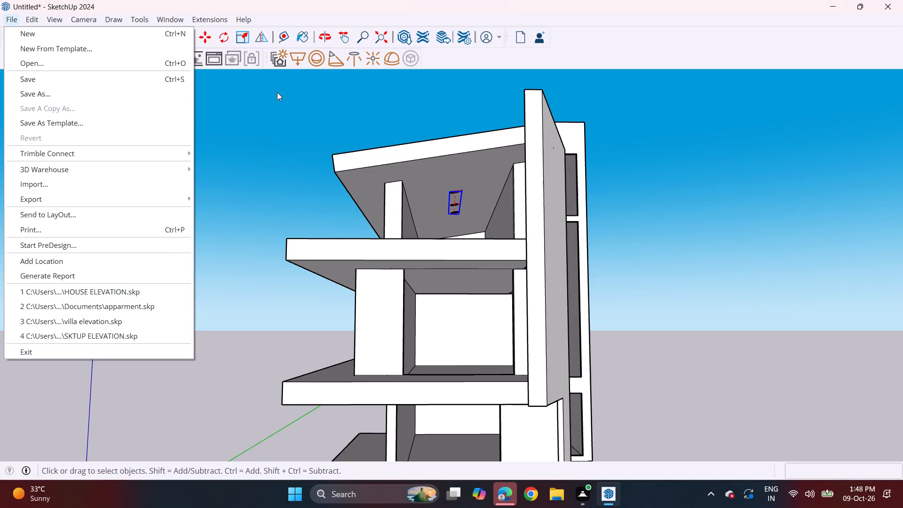
Place a V-Ray sphere light on the back wall of the middle-floor room and another on the top-floor room's back wall.
click(315, 61)
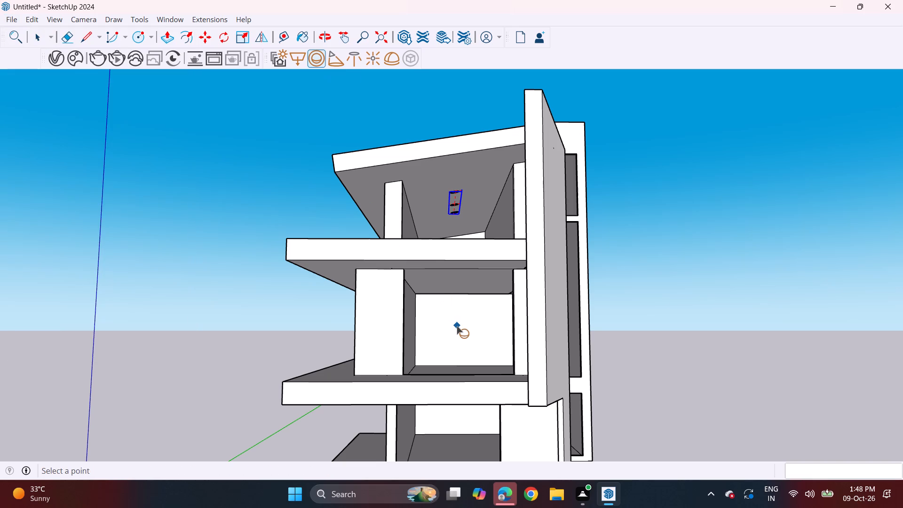
double_click(463, 333)
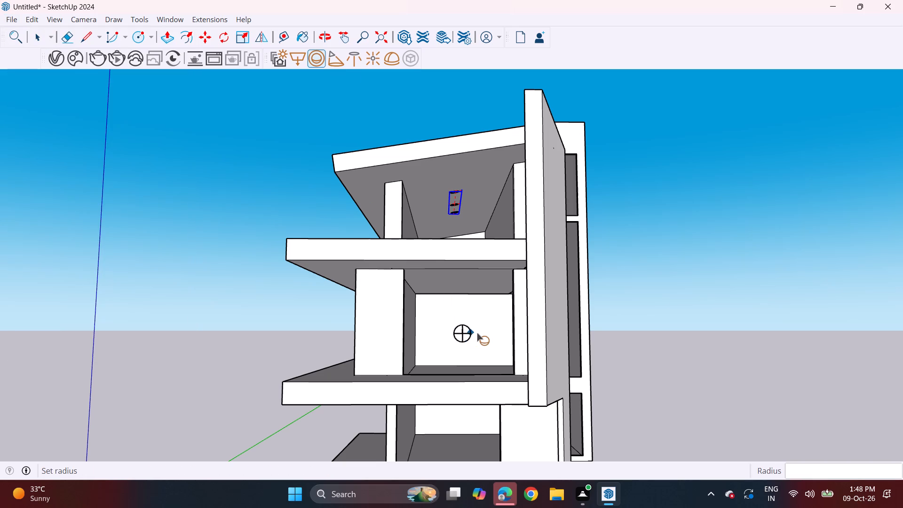
click(479, 335)
middle_drag(477, 233, 478, 310)
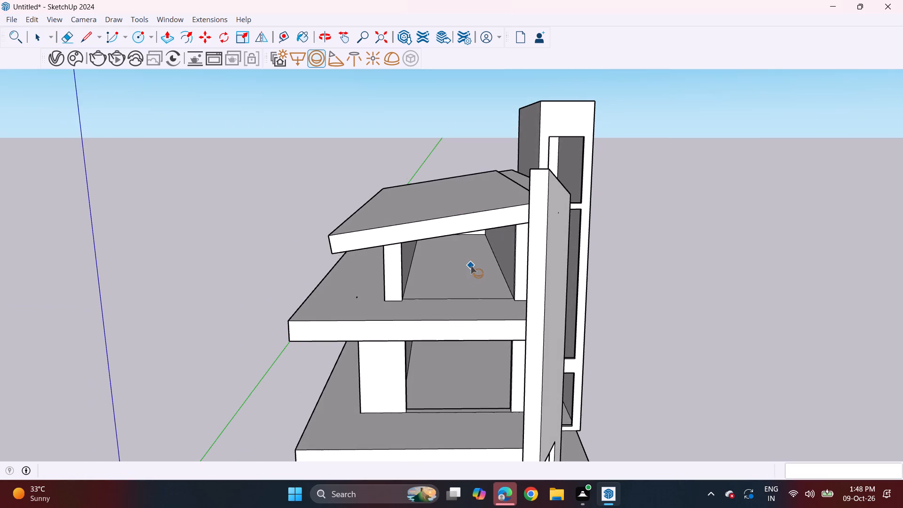
middle_drag(474, 254, 467, 215)
click(459, 241)
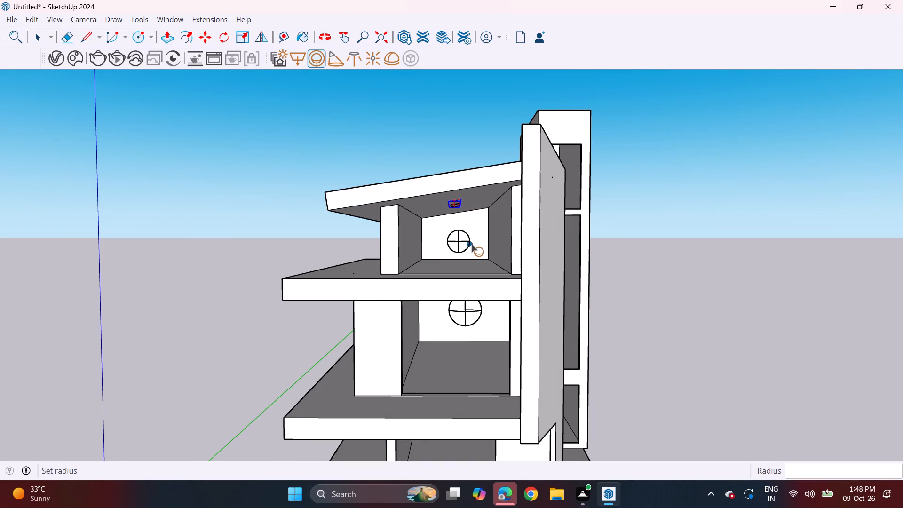
click(471, 244)
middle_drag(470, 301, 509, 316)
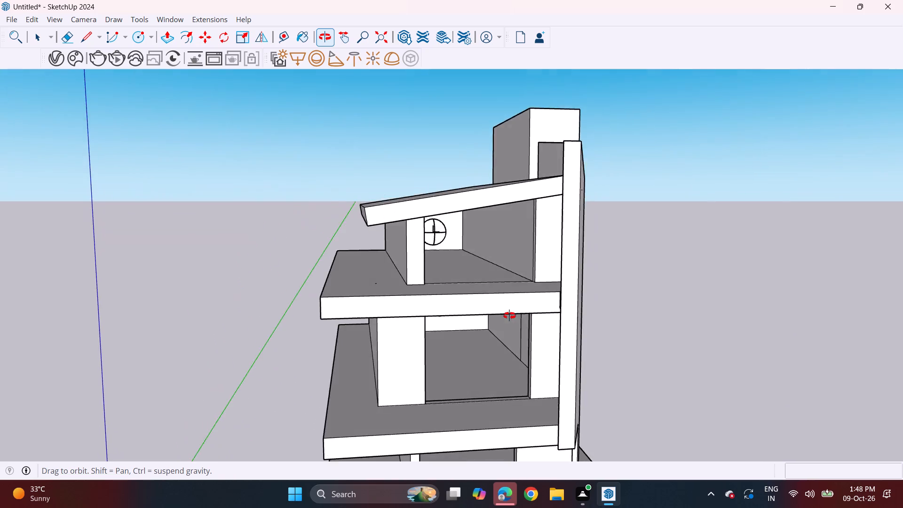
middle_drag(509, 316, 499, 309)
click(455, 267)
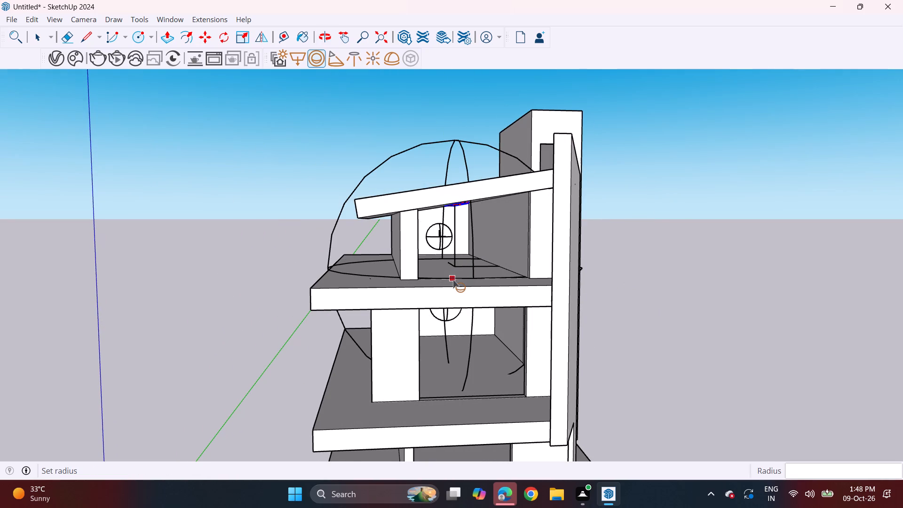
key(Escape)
Move the top-floor sphere light off the back wall and forward onto the room's floor.
scroll(448, 233, up, 6)
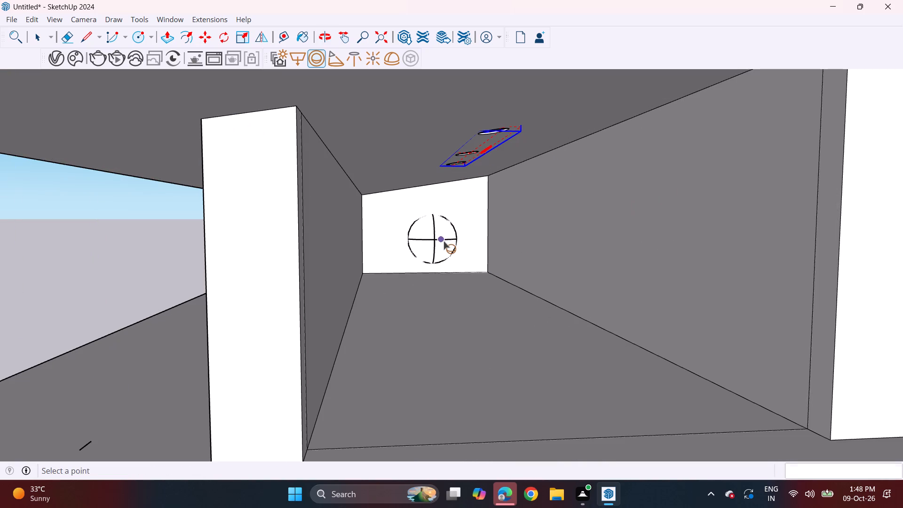
key(space)
key(m)
key(space)
click(436, 243)
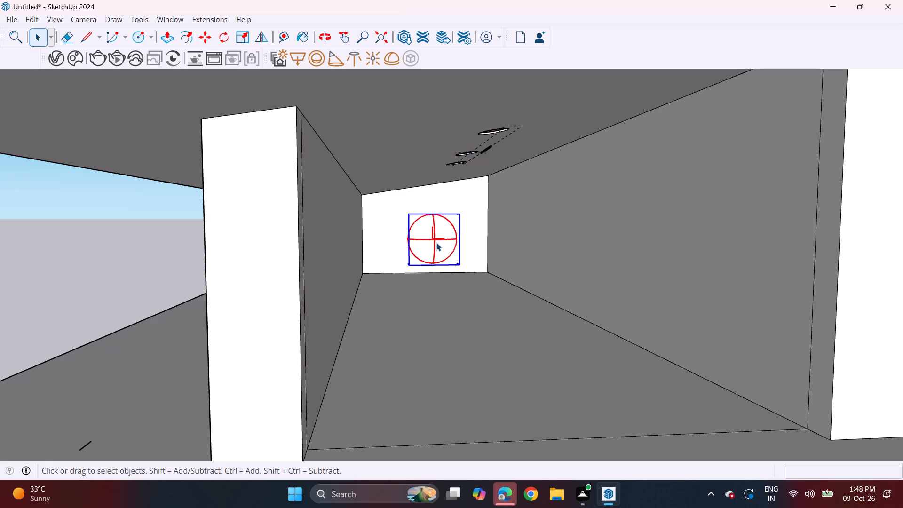
key(m)
click(437, 239)
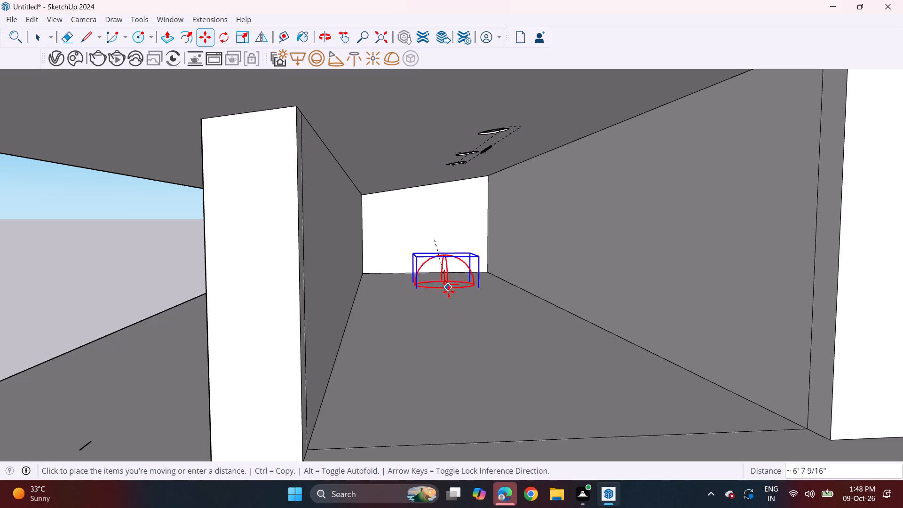
click(471, 332)
Raise the top-floor sphere light about 2' 2" so it floats above the room's floor.
double_click(471, 286)
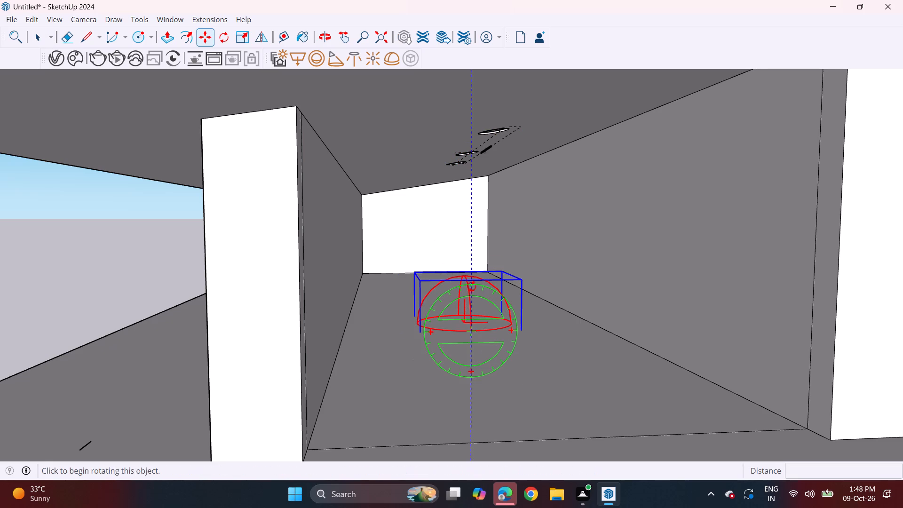
key(Escape)
key(m)
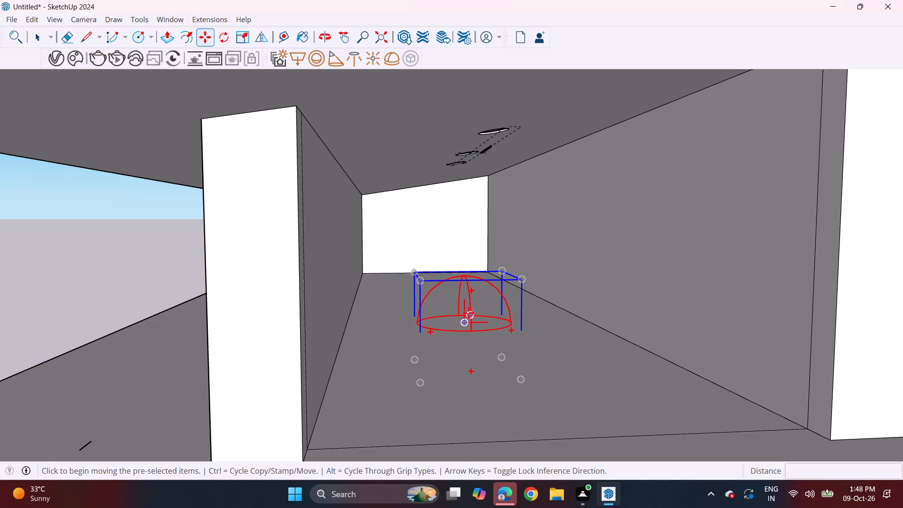
drag(463, 304, 459, 300)
middle_drag(449, 286, 444, 262)
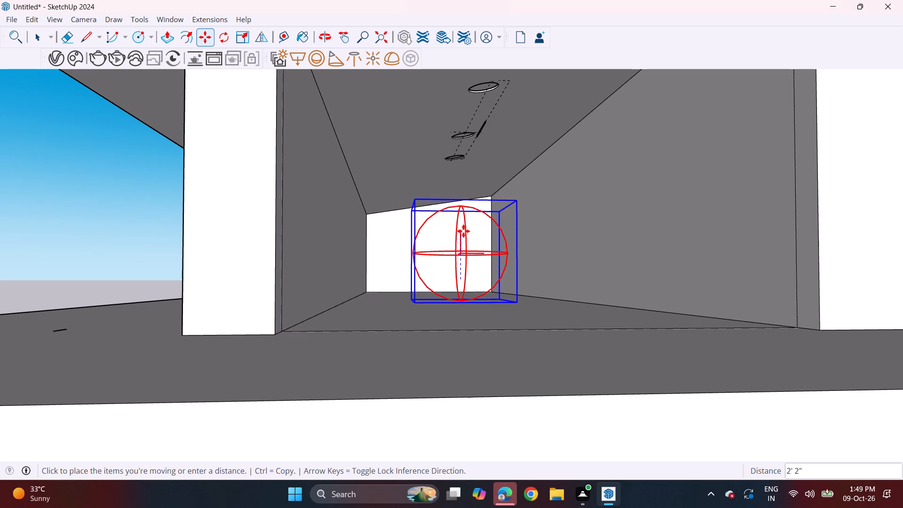
click(464, 230)
Move the middle-floor sphere light about 20' forward from the back wall into the room, its lower edge near the floor.
scroll(477, 298, down, 3)
shift+middle_drag(502, 314, 497, 283)
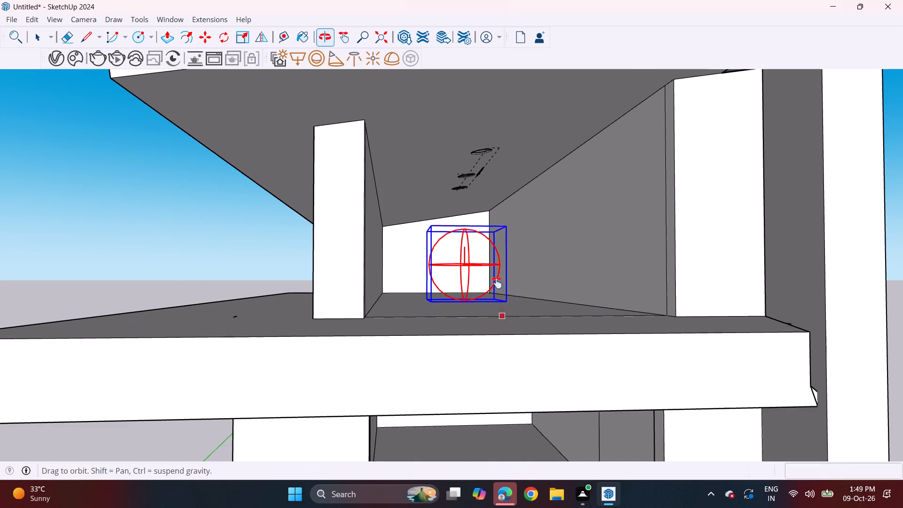
shift+middle_drag(497, 283, 480, 164)
key(space)
click(452, 317)
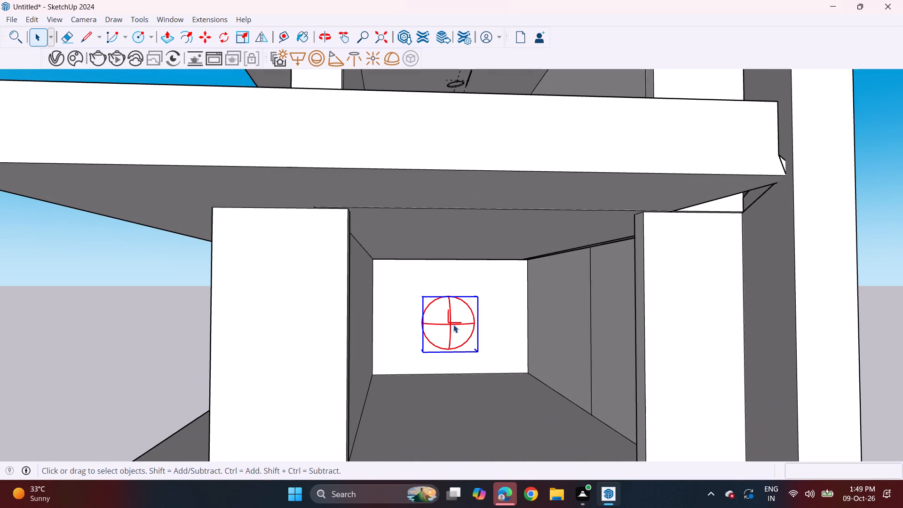
key(m)
click(444, 350)
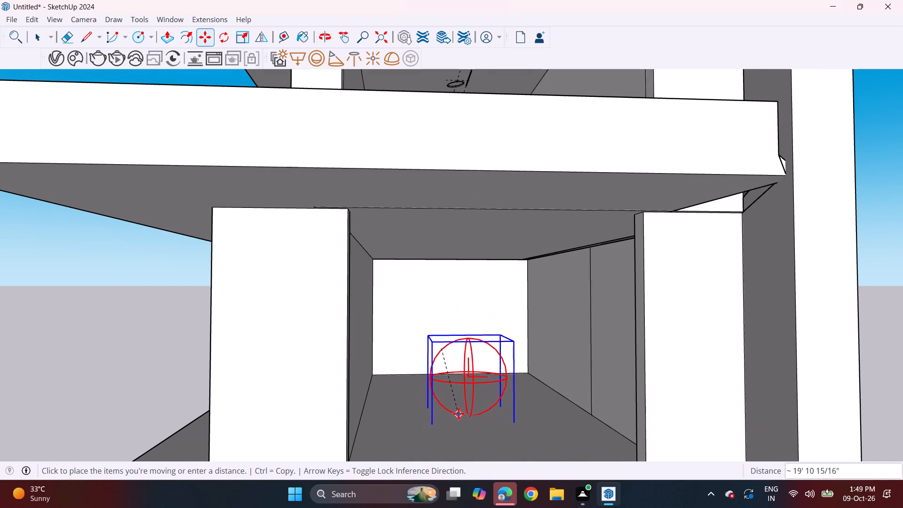
click(459, 410)
Draw two circles of about 6" radius on the middle-floor room's ceiling near the back wall, one in front of the other.
middle_drag(511, 398, 498, 382)
scroll(490, 366, down, 5)
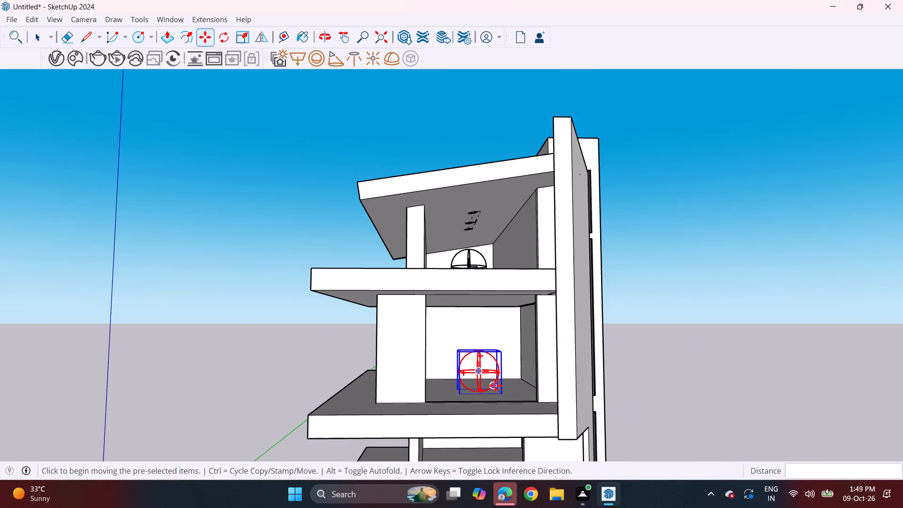
middle_drag(505, 393, 501, 364)
middle_drag(507, 370, 491, 358)
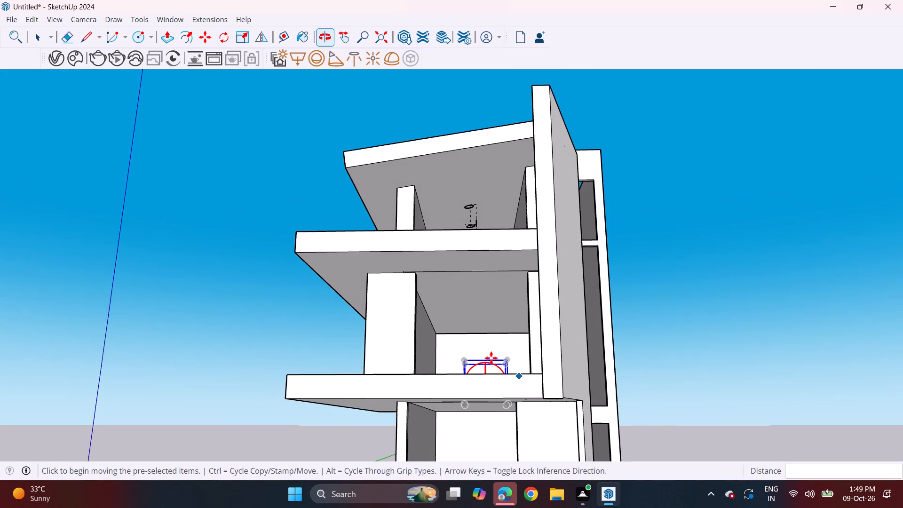
shift+middle_drag(492, 362, 491, 337)
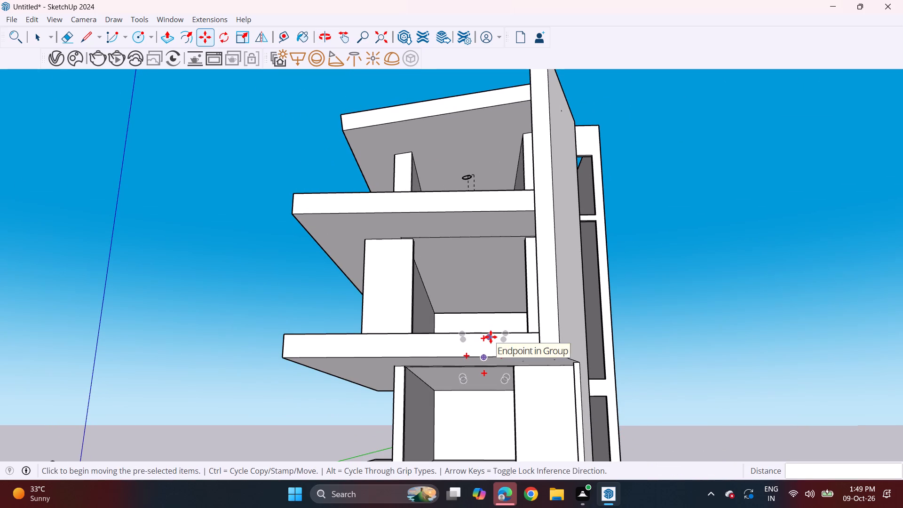
scroll(490, 306, up, 3)
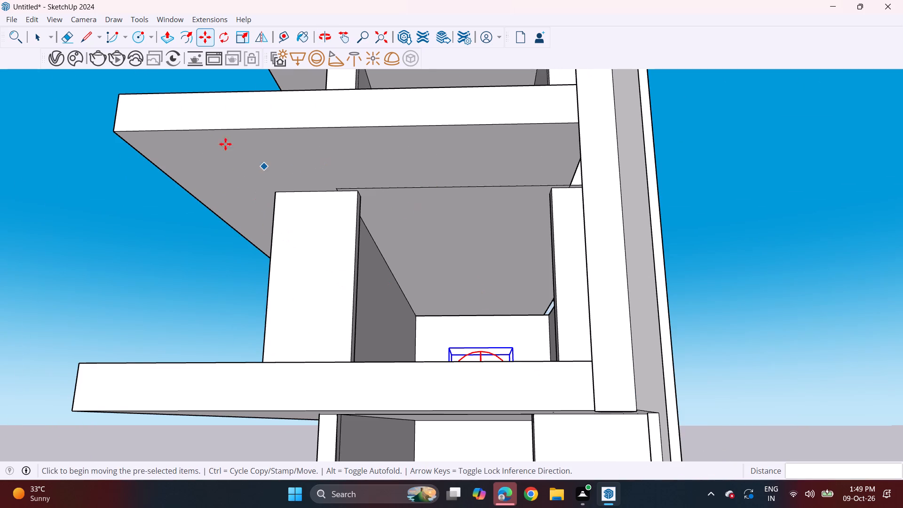
click(135, 38)
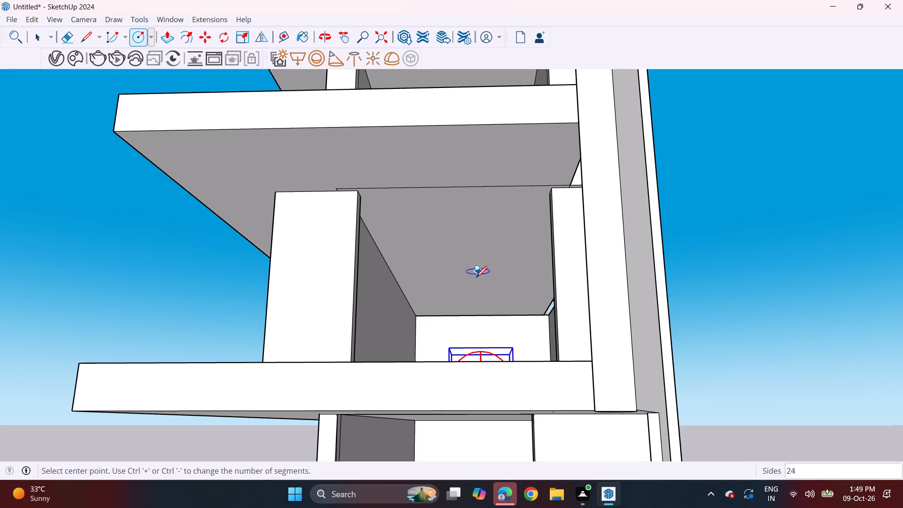
scroll(476, 279, up, 8)
click(481, 298)
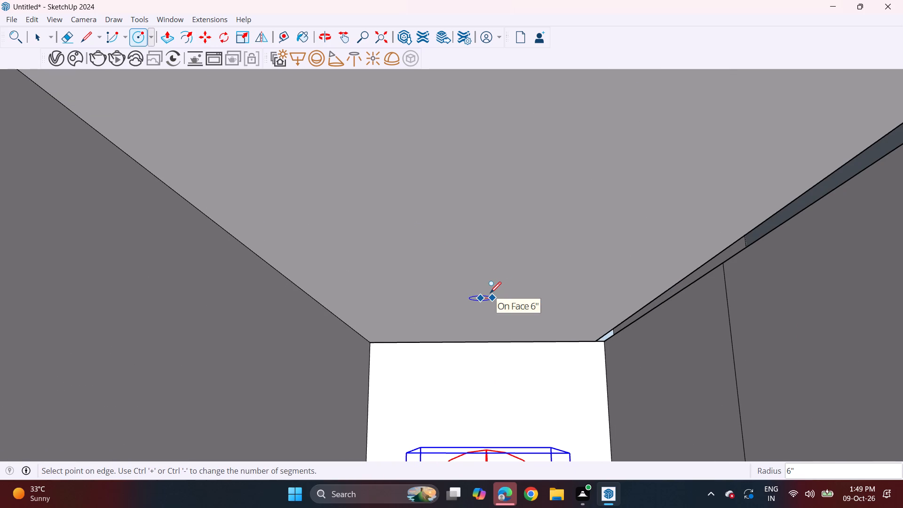
click(490, 292)
click(486, 270)
click(497, 267)
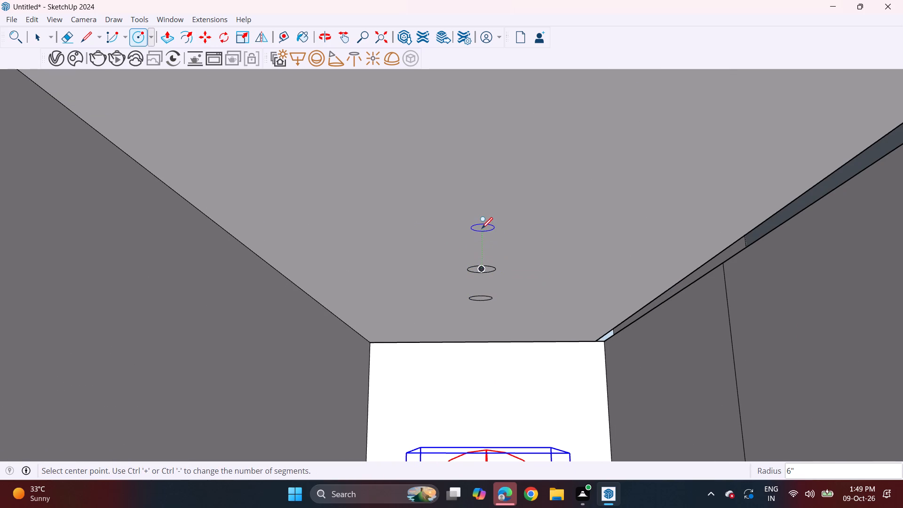
Continue the ceiling row toward the front with three more circles: a small one, one about 6" radius and one about 4 1/2" radius.
click(482, 228)
click(493, 222)
click(489, 157)
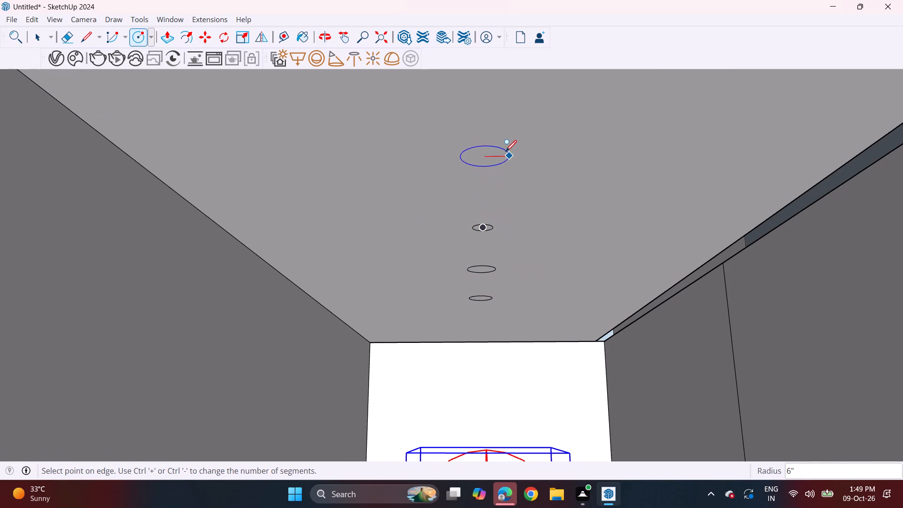
click(506, 151)
click(478, 99)
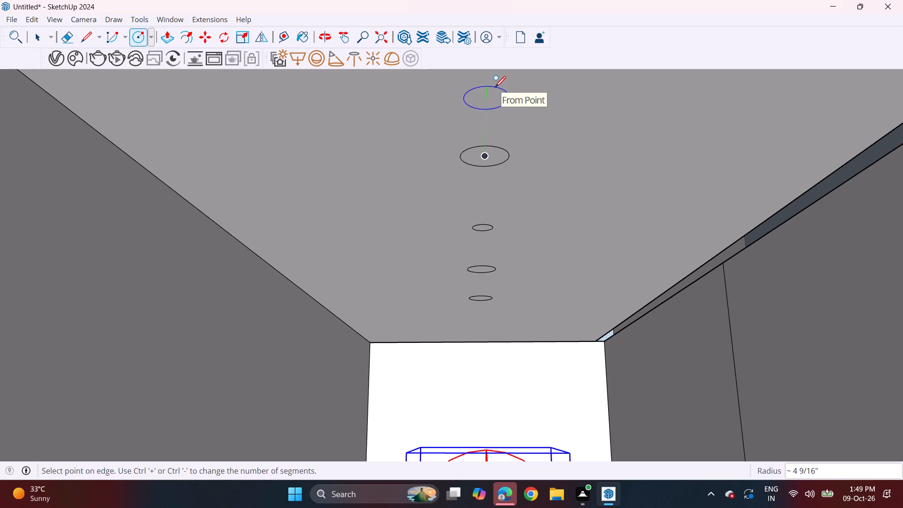
click(499, 89)
scroll(520, 174, down, 6)
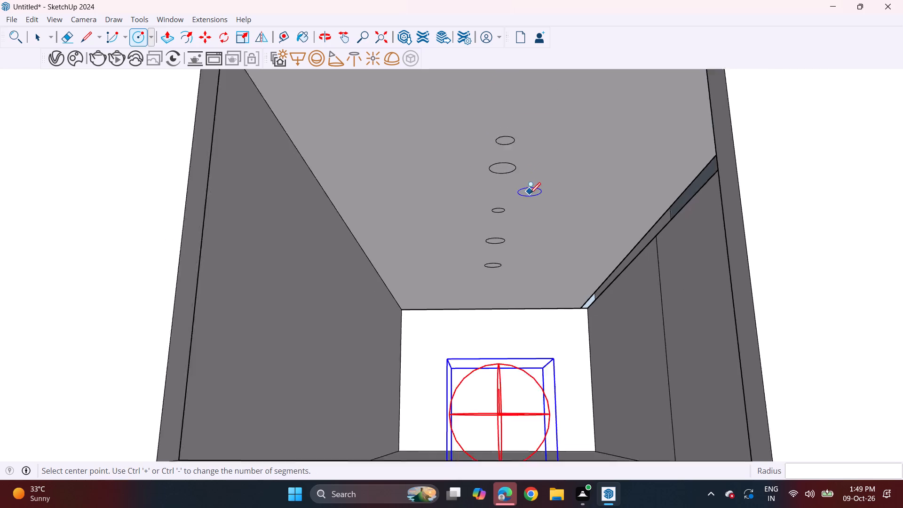
Push the five circles in the middle-floor room's ceiling row upward about 1 3/16" to form shallow recesses.
scroll(530, 193, down, 2)
shift+middle_drag(507, 254, 491, 278)
scroll(490, 279, up, 4)
key(space)
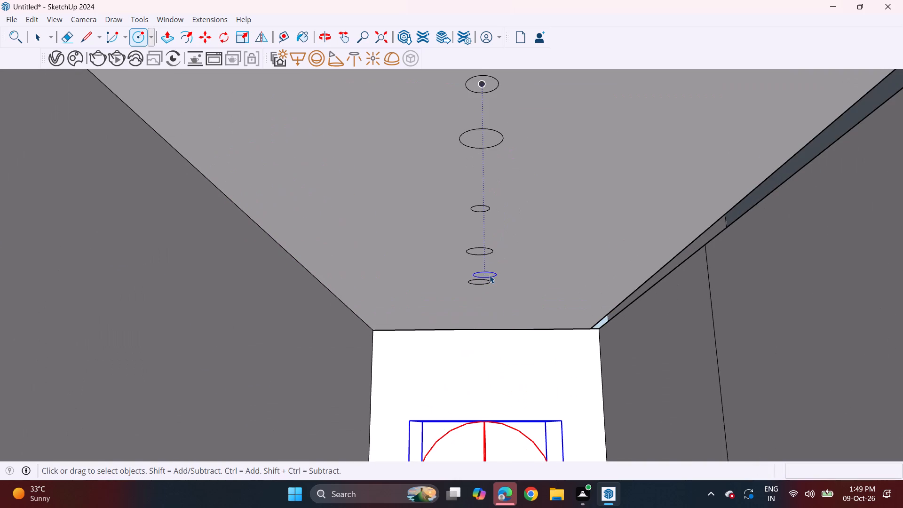
scroll(486, 279, up, 3)
key(p)
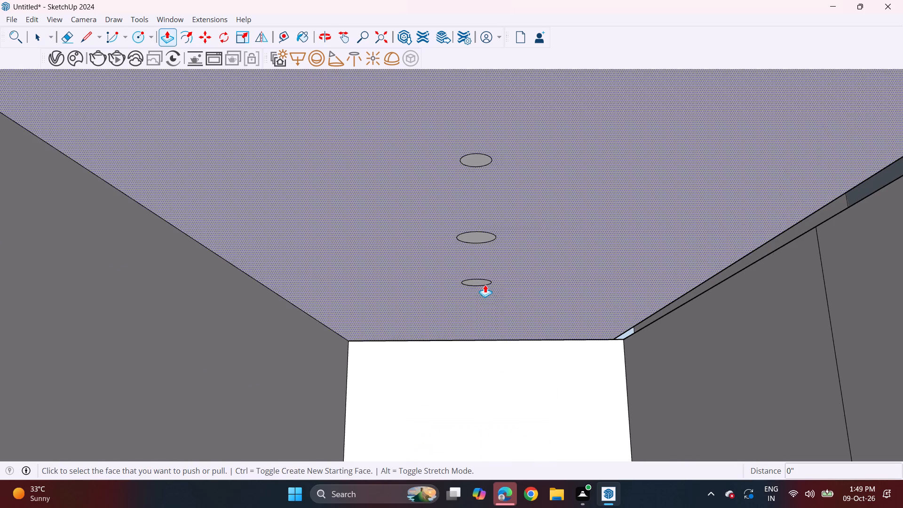
click(484, 283)
click(483, 279)
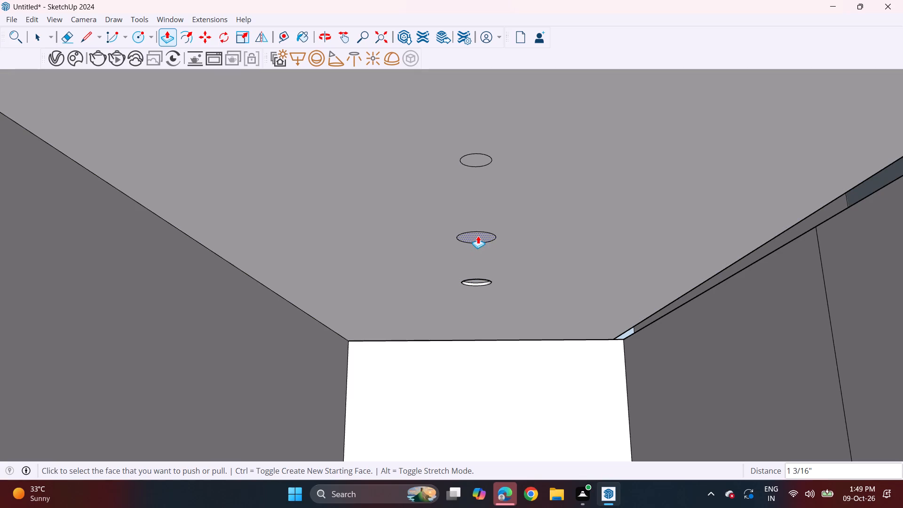
double_click(478, 236)
scroll(478, 205, down, 3)
double_click(480, 174)
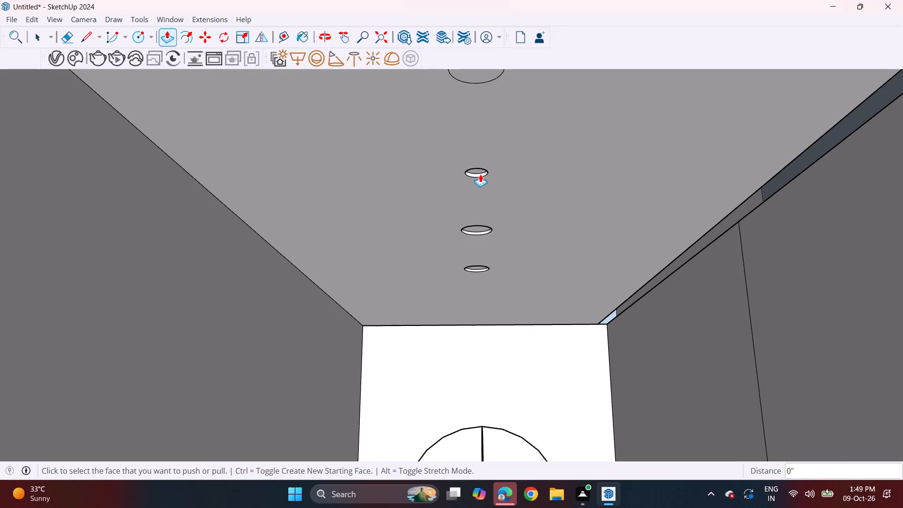
shift+middle_drag(494, 219, 504, 374)
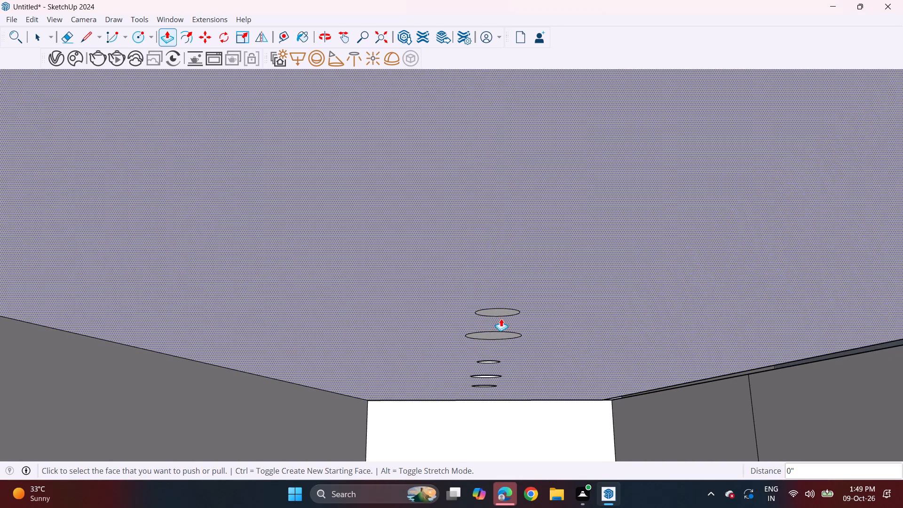
double_click(502, 313)
double_click(492, 333)
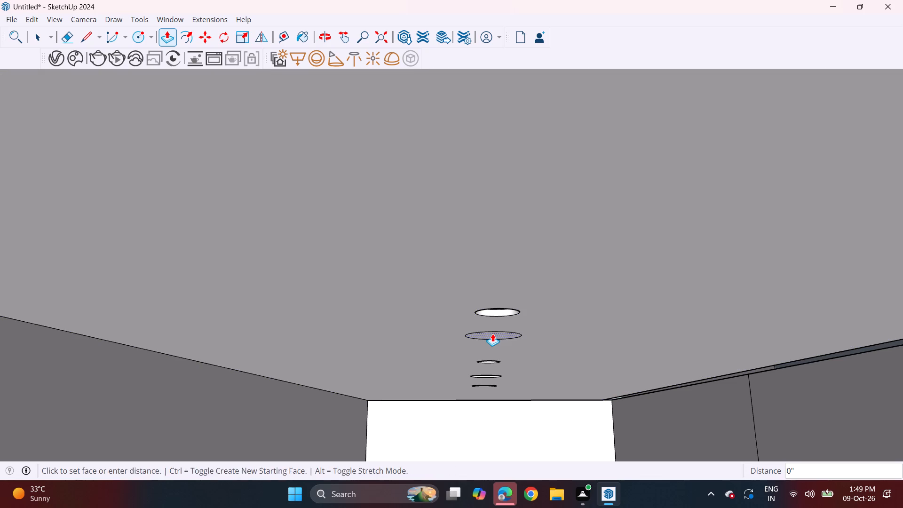
Group the recessed faces of all five middle-floor ceiling circles and convert the group to a V-Ray mesh light.
middle_drag(528, 383, 522, 338)
shift+middle_drag(520, 350, 522, 300)
scroll(522, 329, up, 2)
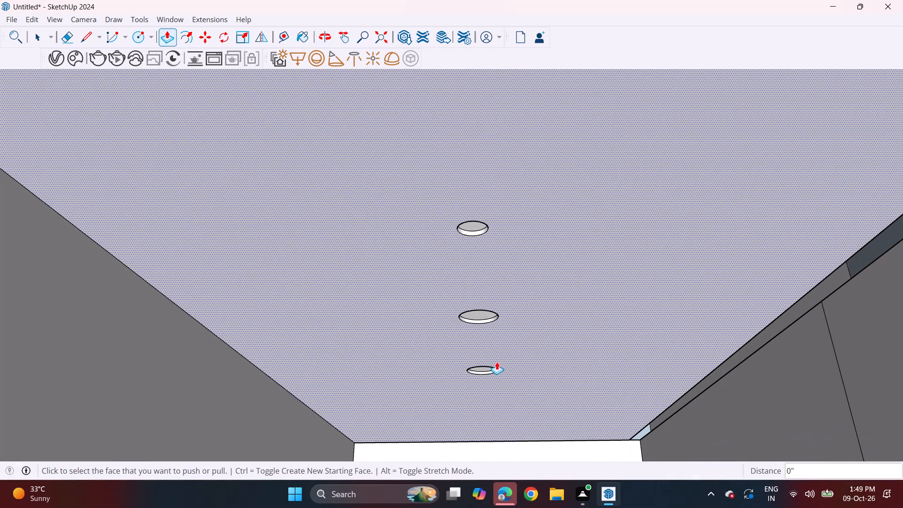
key(space)
scroll(485, 370, up, 4)
click(485, 370)
scroll(482, 322, down, 2)
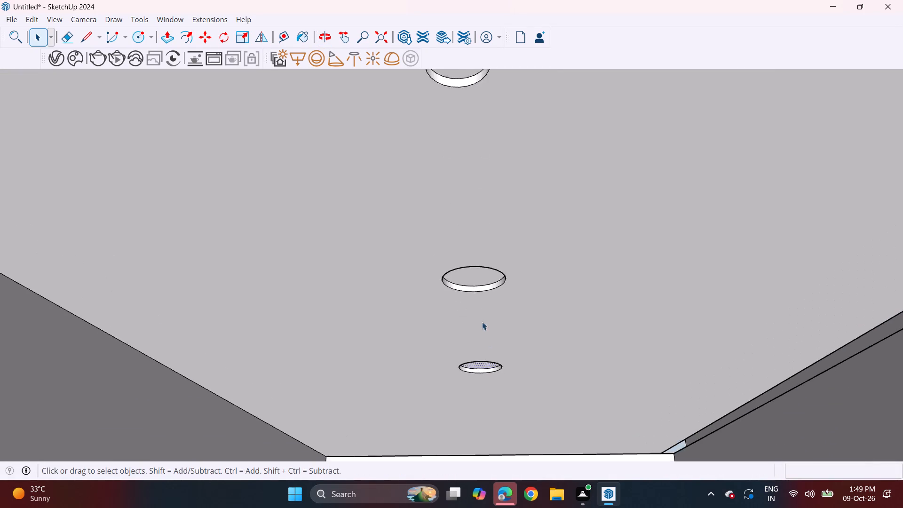
scroll(482, 322, down, 2)
ctrl+click(480, 292)
ctrl+click(462, 164)
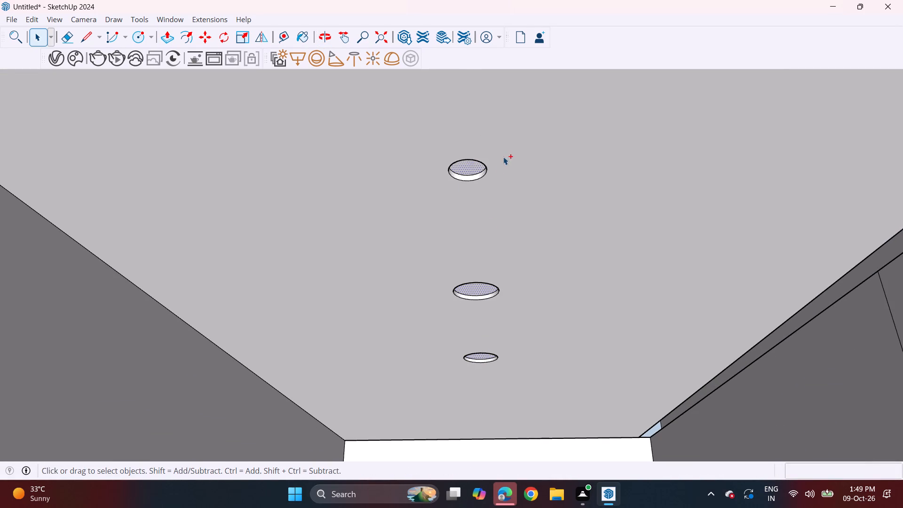
ctrl+shift+middle_drag(503, 143, 520, 397)
ctrl+click(483, 280)
ctrl+click(488, 87)
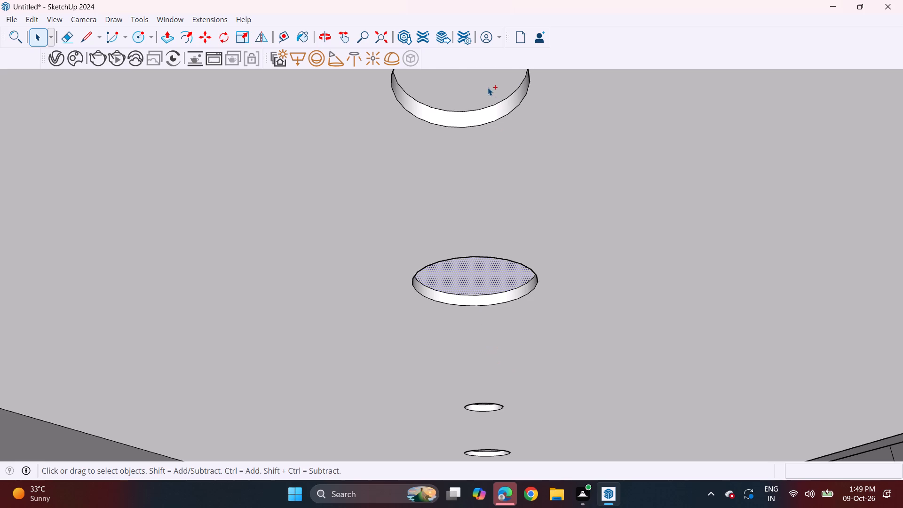
ctrl+right_click(488, 87)
click(546, 205)
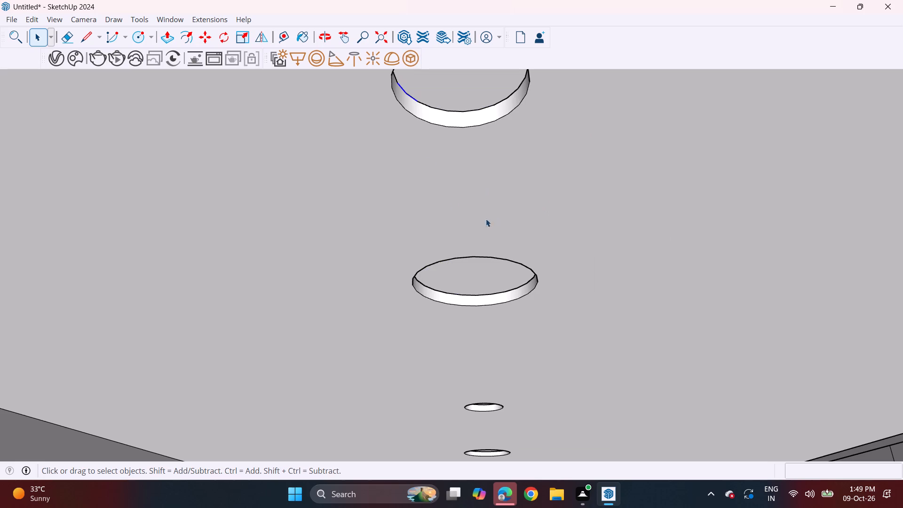
click(405, 63)
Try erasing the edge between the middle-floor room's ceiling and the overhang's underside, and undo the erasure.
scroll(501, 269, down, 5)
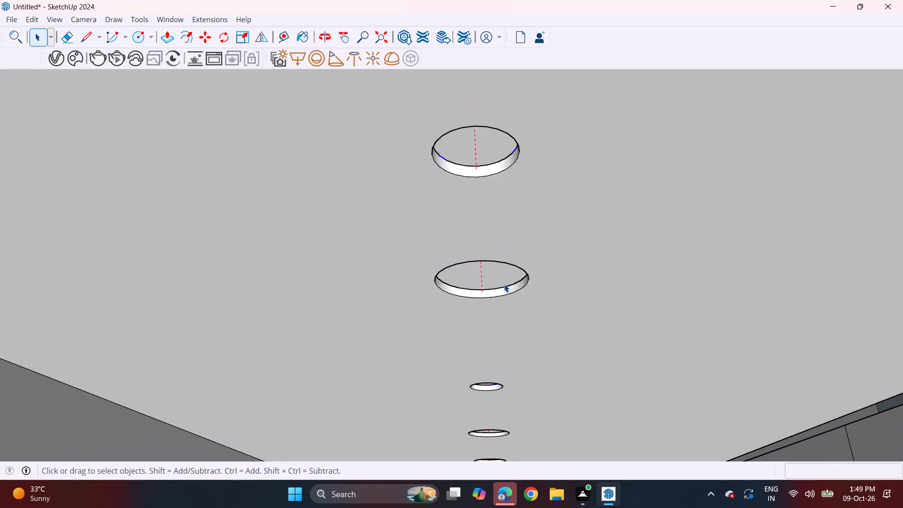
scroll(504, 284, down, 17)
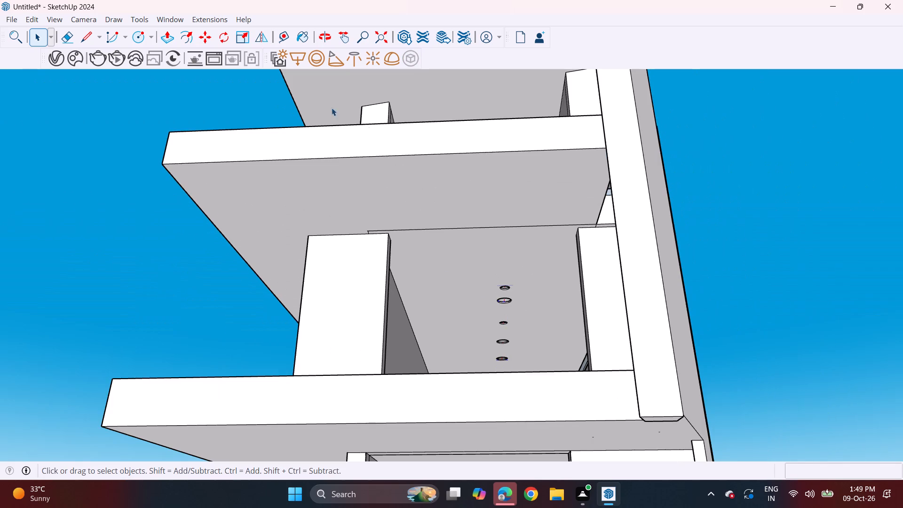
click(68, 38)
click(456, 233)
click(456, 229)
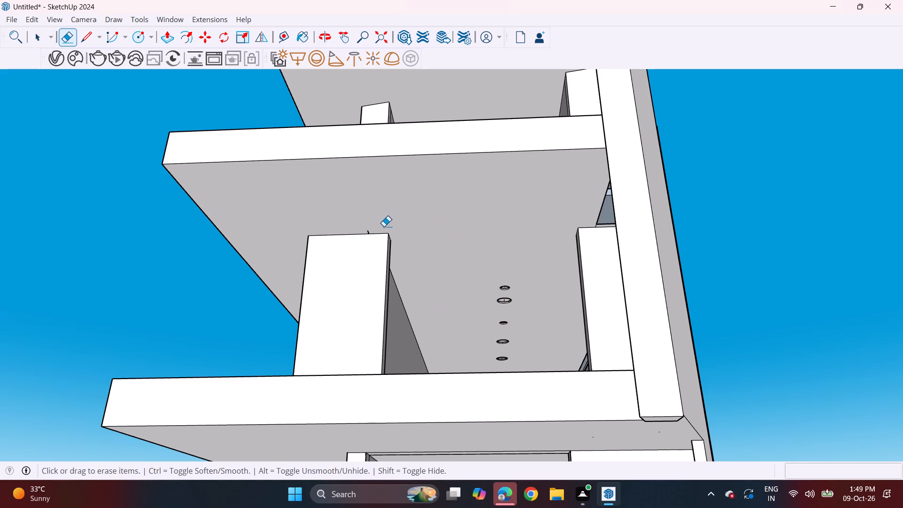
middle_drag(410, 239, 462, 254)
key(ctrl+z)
Draw circles of about 6" radius on the overhang undersides: one below the middle-floor balcony slab and two in front of the middle-floor ceiling.
middle_drag(557, 300, 511, 308)
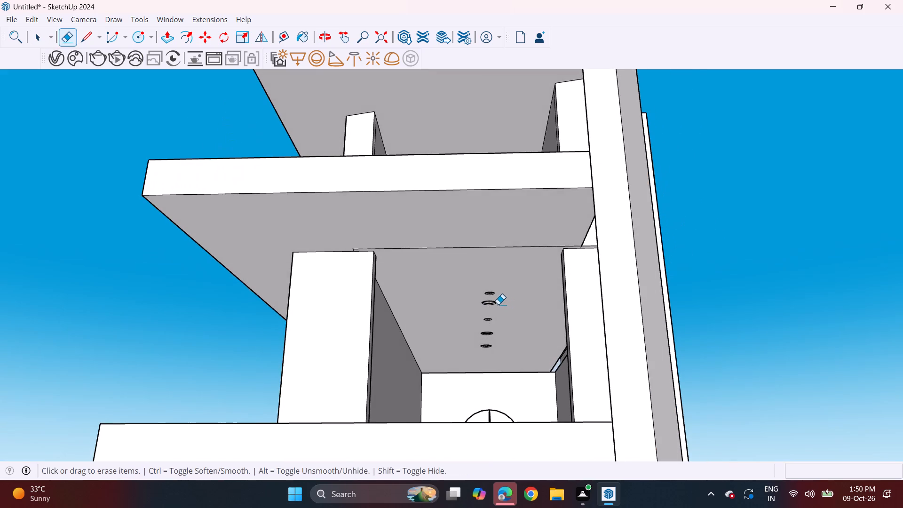
scroll(497, 305, down, 4)
middle_drag(491, 349, 493, 373)
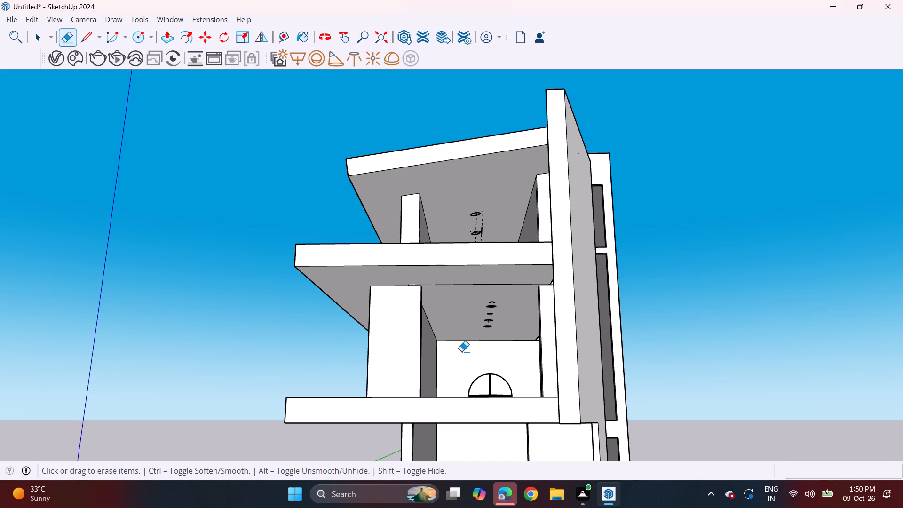
middle_drag(453, 343, 464, 291)
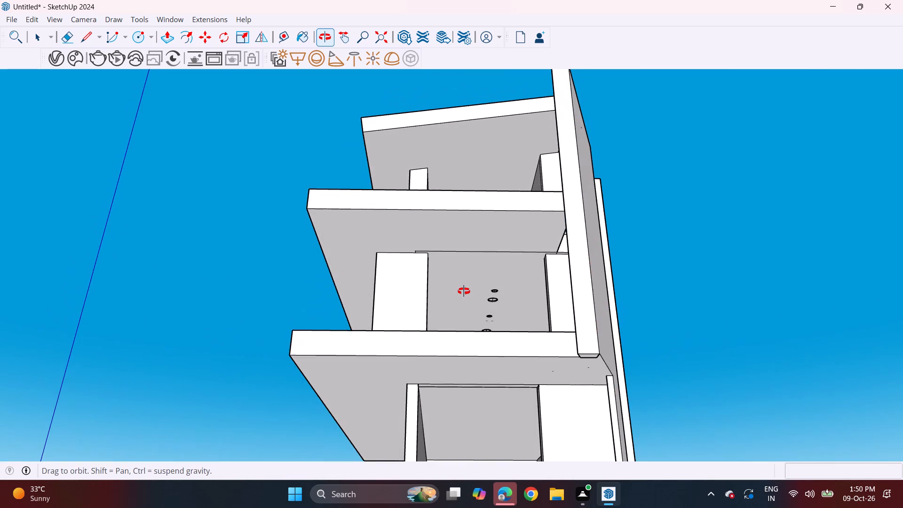
middle_drag(464, 291, 487, 262)
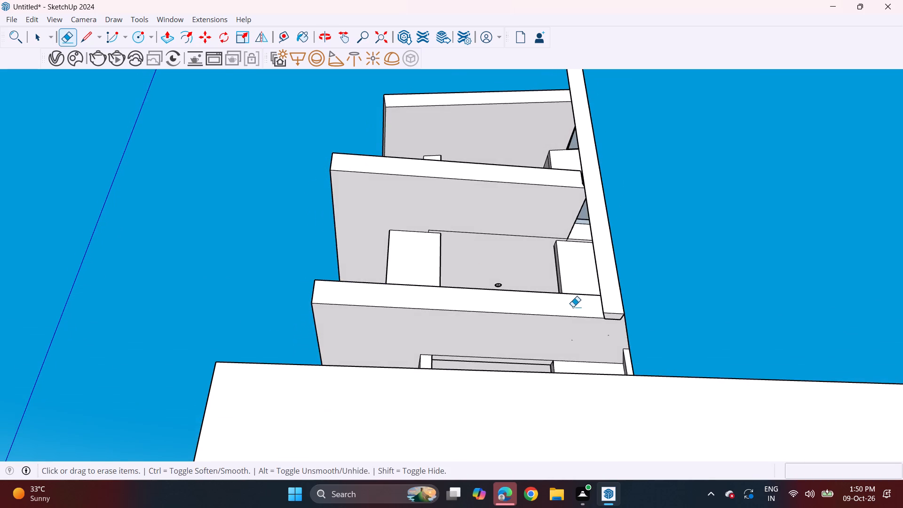
scroll(573, 307, up, 3)
click(136, 37)
scroll(536, 322, up, 3)
click(606, 366)
click(611, 368)
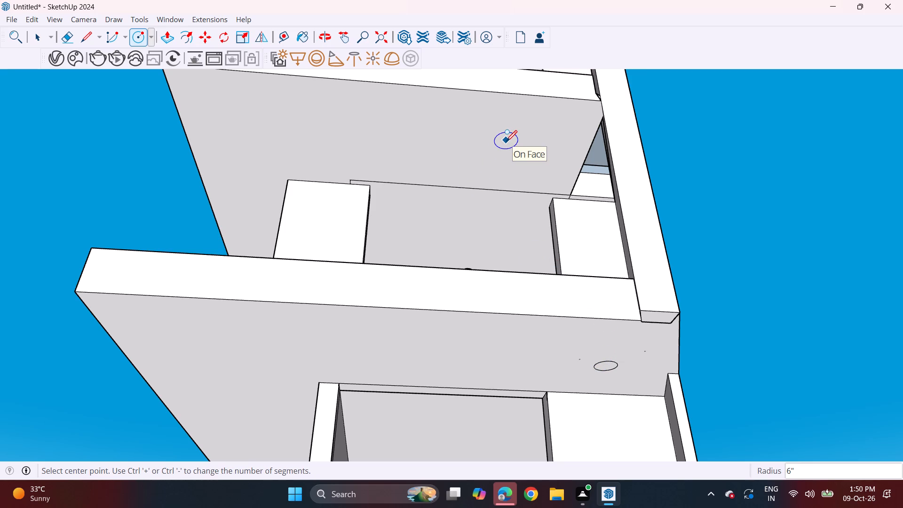
click(493, 143)
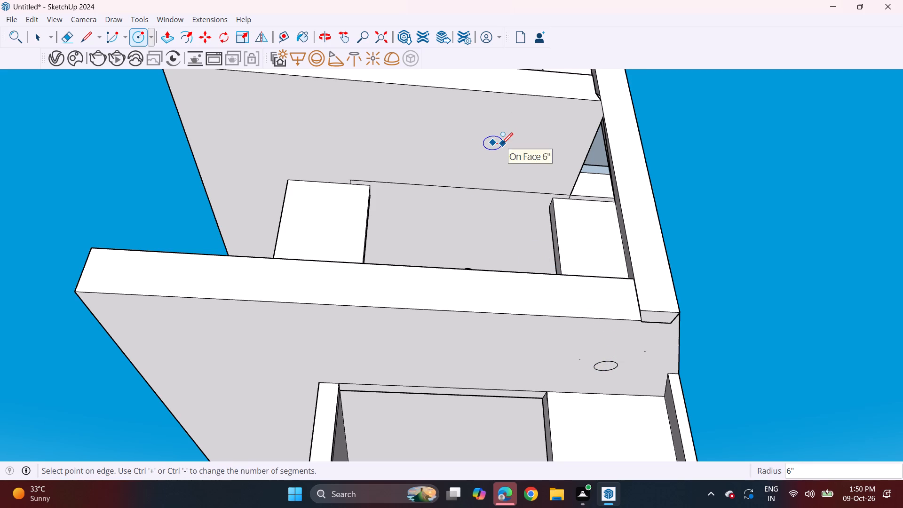
click(502, 143)
click(407, 138)
double_click(422, 136)
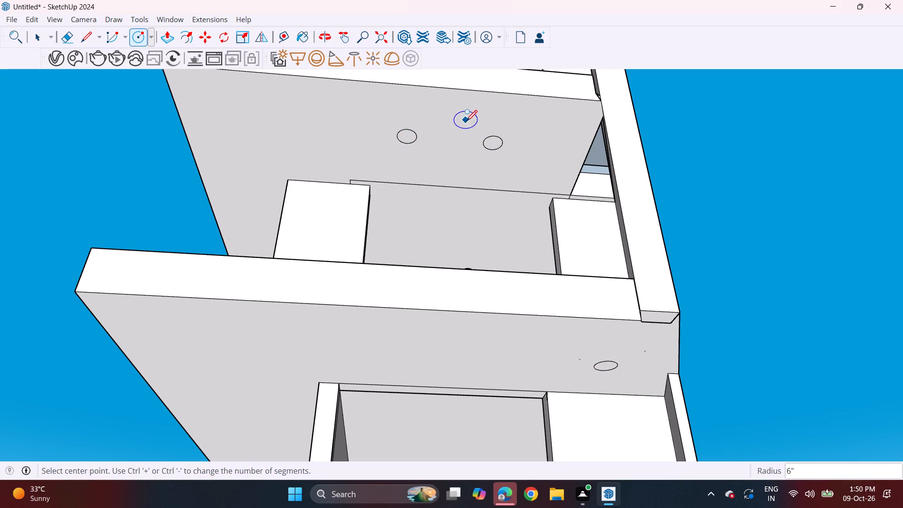
Draw one circle on the underside of the top roof overhang, near the tall vertical fin wall.
shift+middle_drag(465, 117, 432, 282)
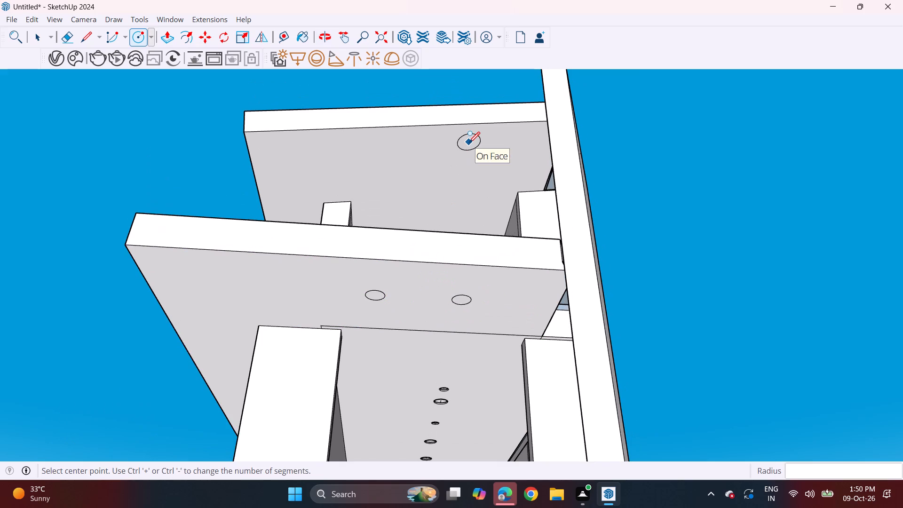
scroll(469, 140, up, 4)
click(472, 149)
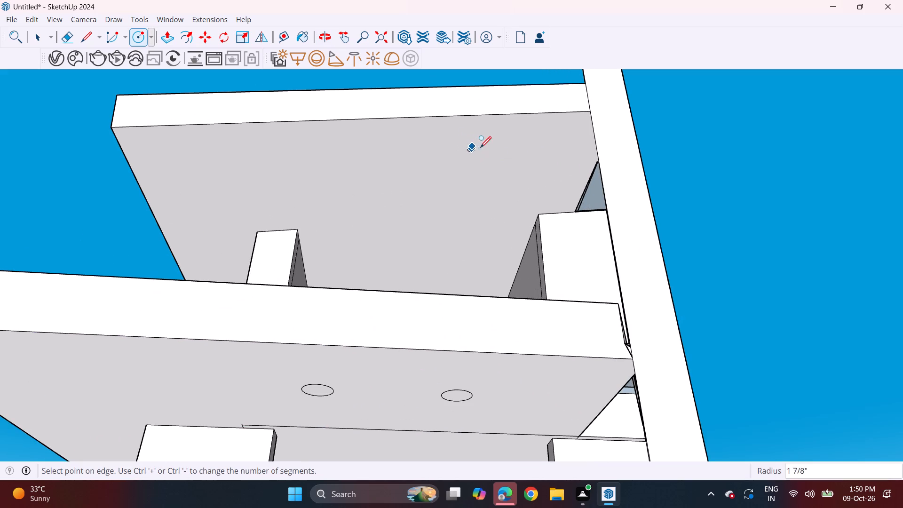
click(480, 147)
Push all four overhang circles upward about 1 7/8" to form recesses under the roof, middle and lower slabs.
key(space)
text(P)
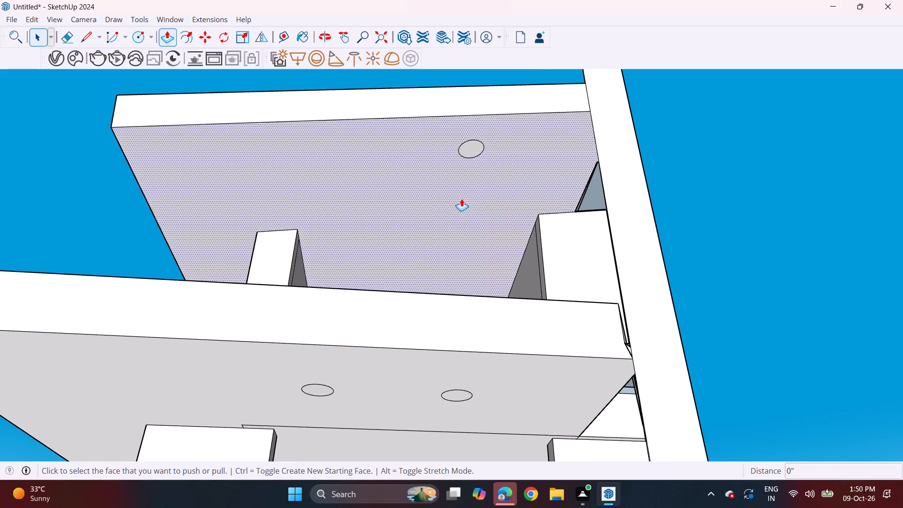
click(478, 149)
click(477, 146)
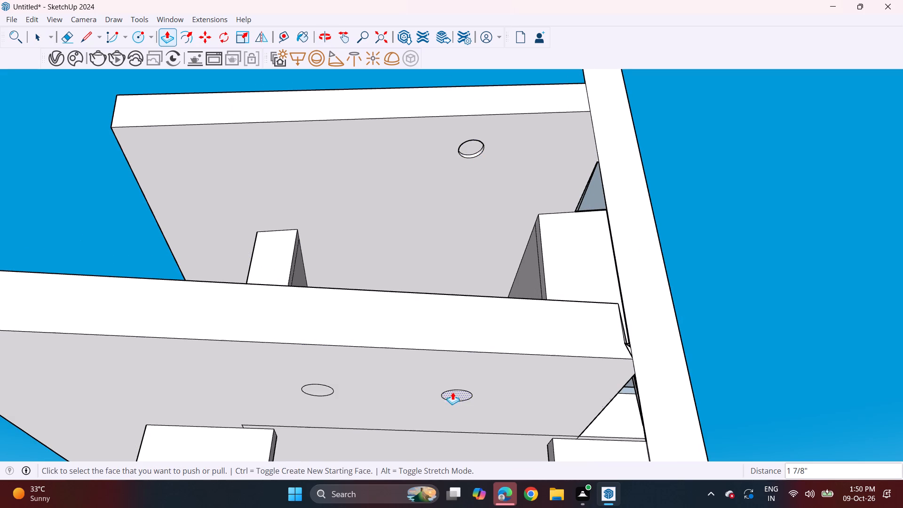
double_click(452, 394)
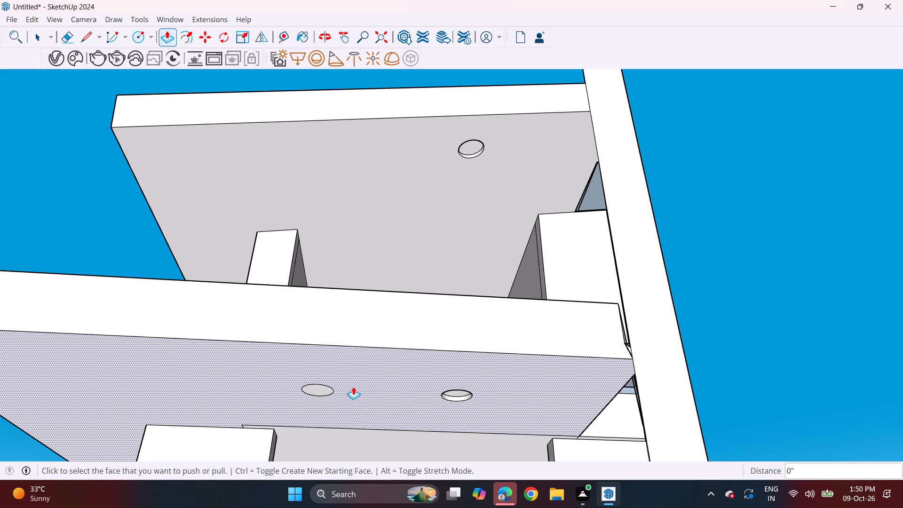
double_click(326, 389)
scroll(501, 421, down, 3)
shift+middle_drag(498, 424, 492, 233)
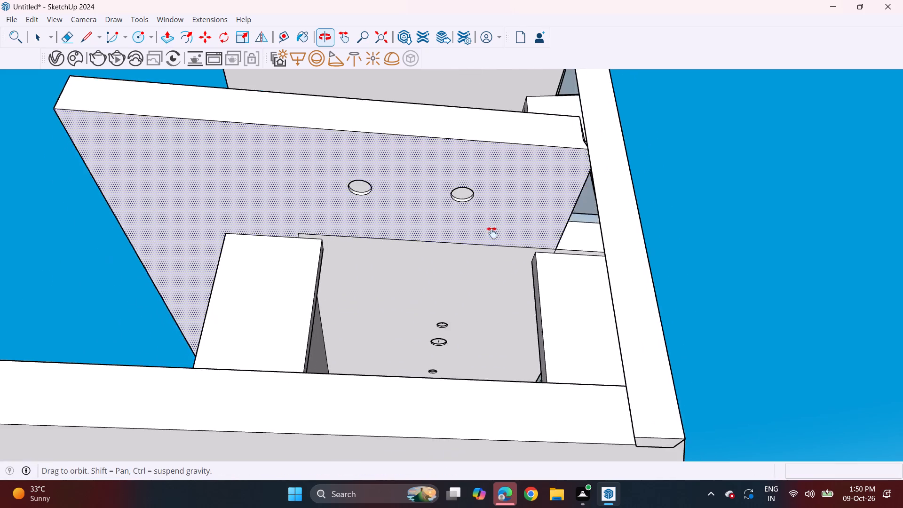
shift+middle_drag(492, 233, 498, 190)
double_click(600, 426)
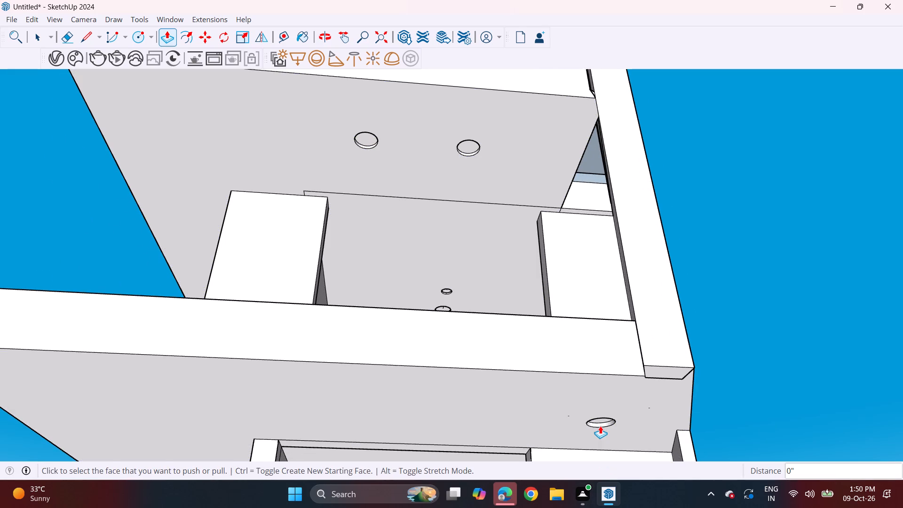
Group the recessed circle face under the middle-floor balcony slab and convert it to a V-Ray mesh light.
key(space)
scroll(600, 424, up, 3)
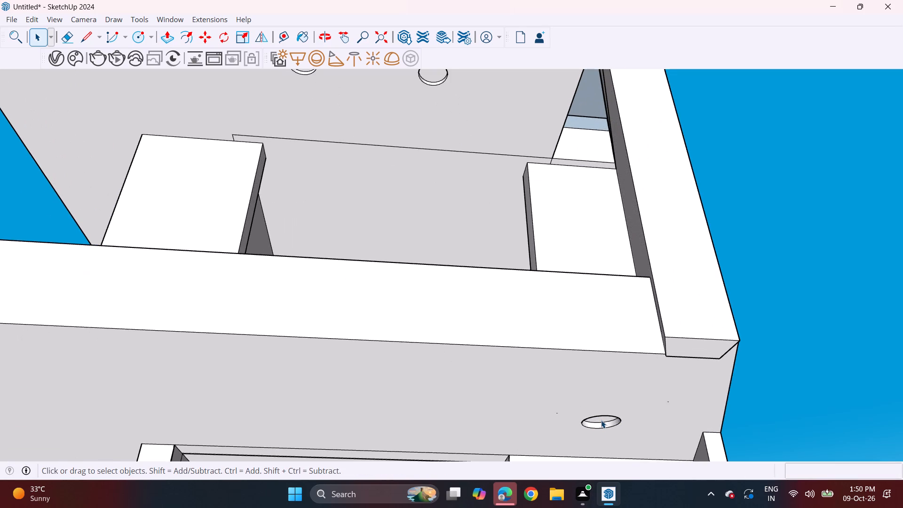
click(601, 420)
right_click(601, 420)
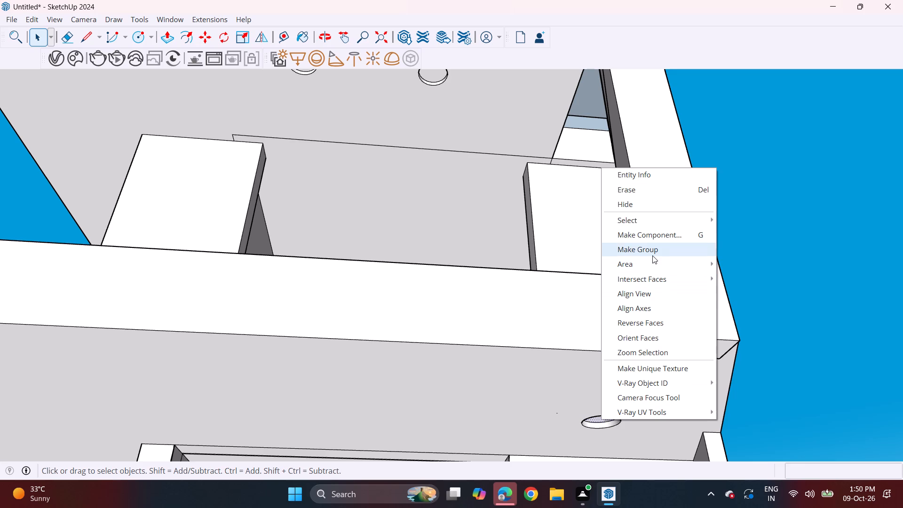
click(652, 255)
click(406, 53)
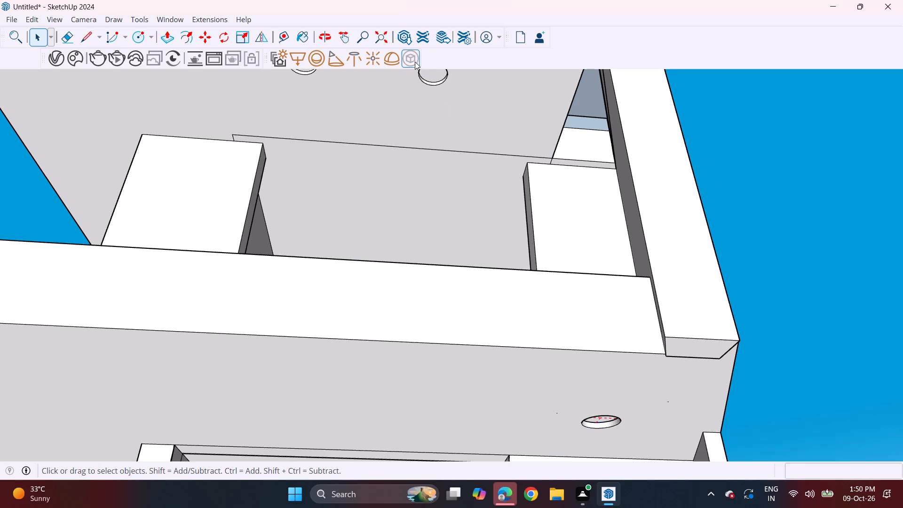
Group the two recessed circle faces in front of the middle-floor ceiling and convert them to V-Ray mesh lights.
shift+middle_drag(478, 169, 488, 311)
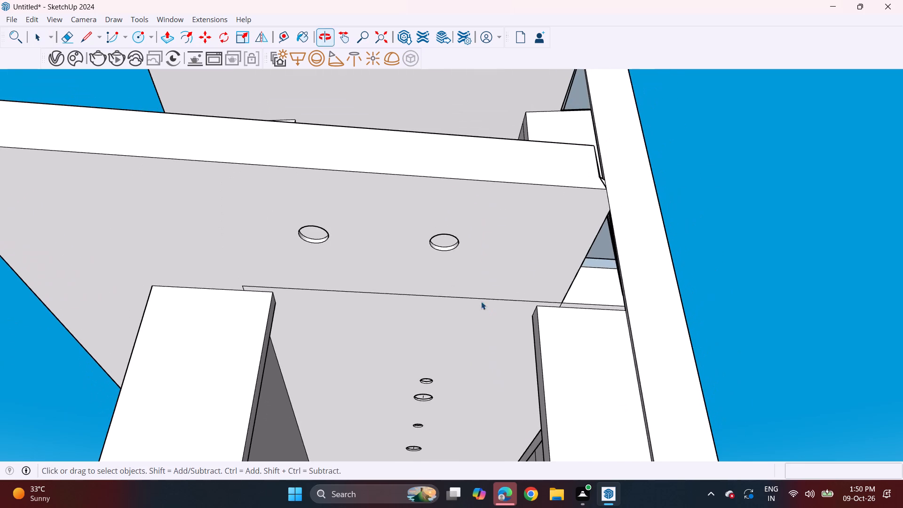
scroll(441, 234, up, 2)
click(444, 236)
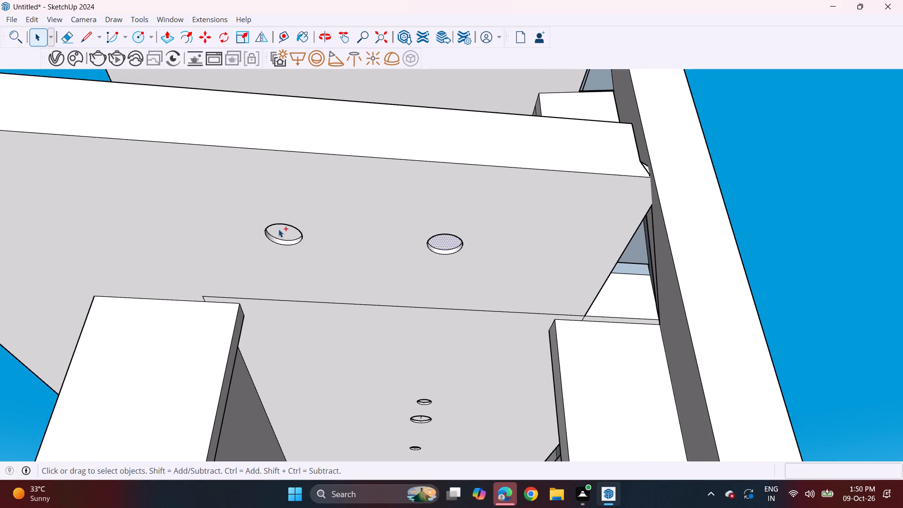
ctrl+click(278, 230)
ctrl+right_click(278, 230)
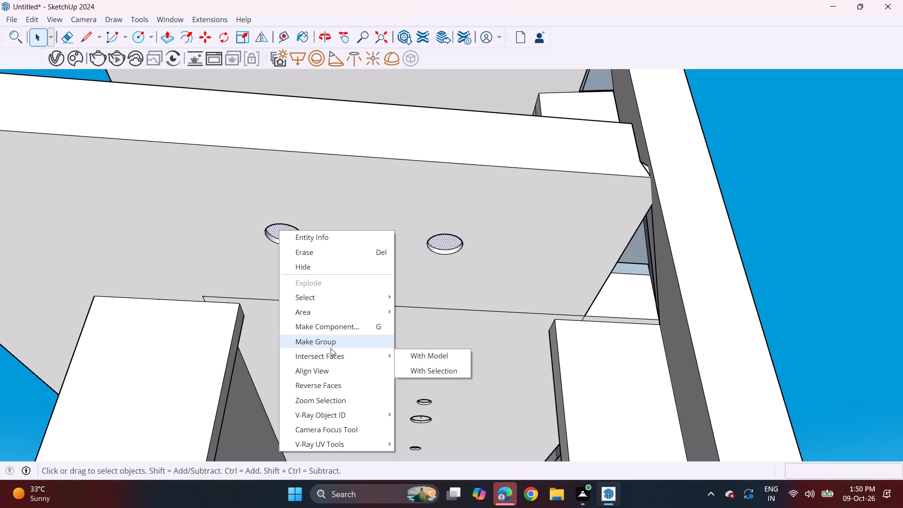
click(331, 345)
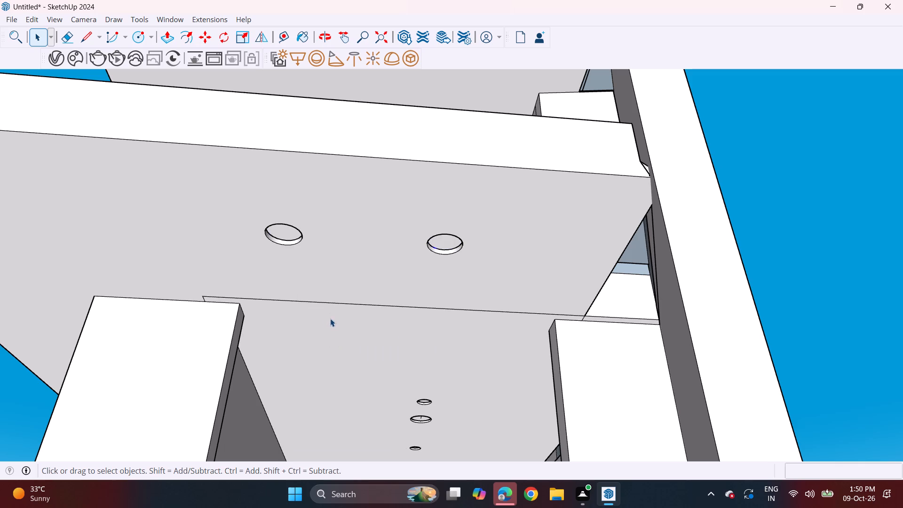
click(406, 58)
Group the recessed circle face under the top roof overhang and convert it to a V-Ray mesh light.
shift+middle_drag(441, 174, 458, 437)
scroll(476, 221, up, 4)
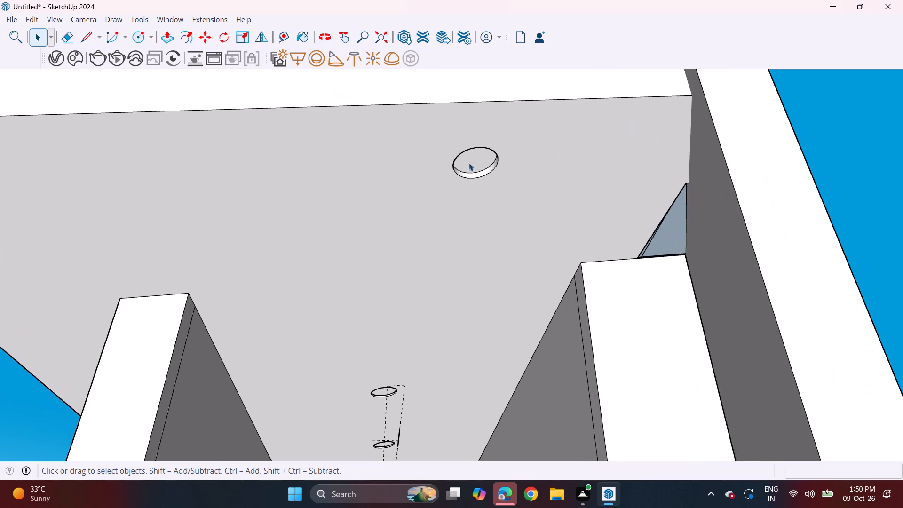
click(478, 165)
right_click(478, 165)
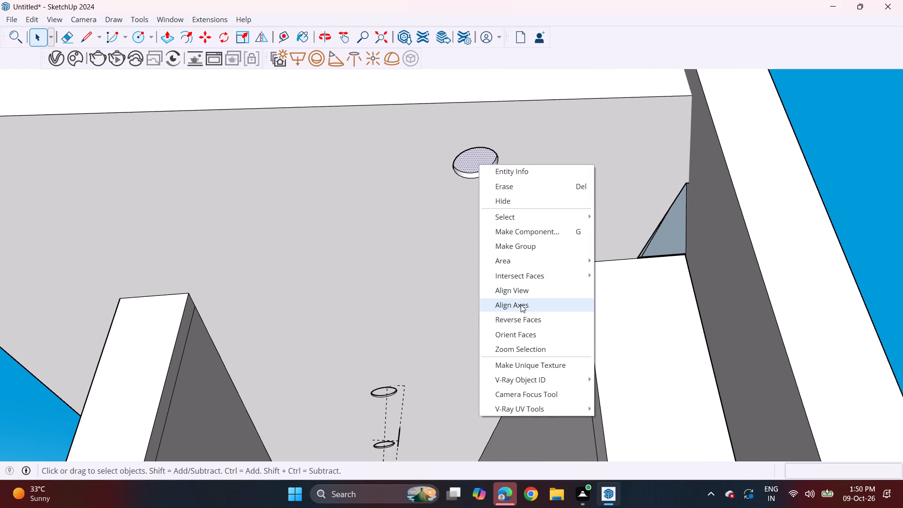
click(524, 248)
click(413, 60)
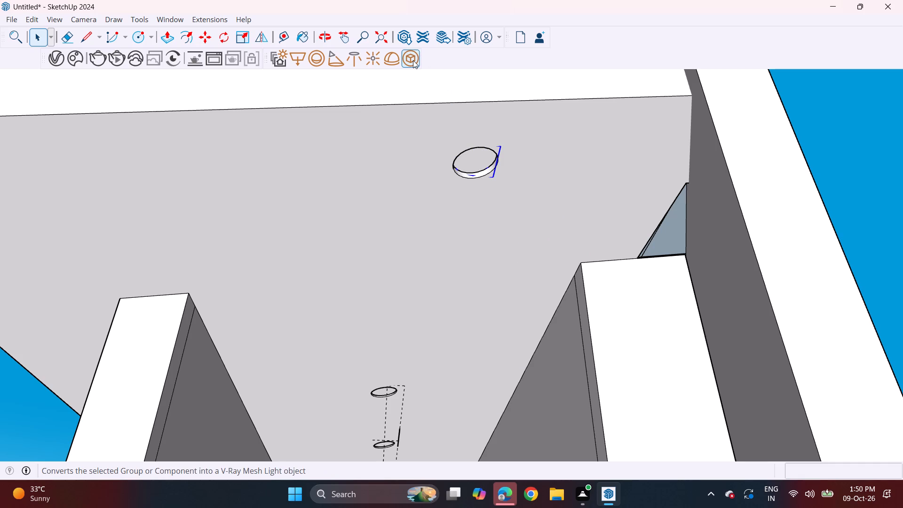
Place a V-Ray sphere light on the floor inside the narrow open-topped tower beside the villa.
scroll(388, 329, down, 9)
middle_drag(416, 341, 406, 404)
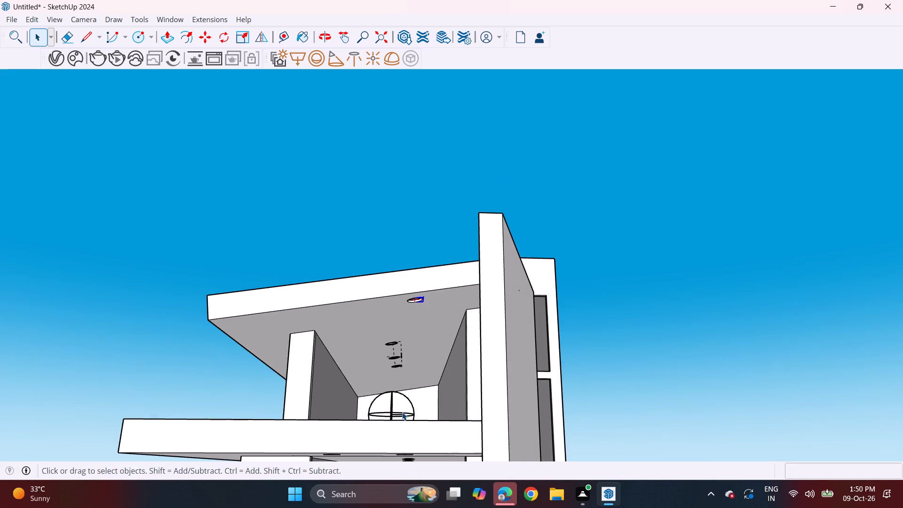
shift+middle_drag(412, 405, 425, 211)
middle_drag(422, 211, 412, 284)
scroll(410, 278, down, 3)
shift+middle_drag(404, 327, 418, 277)
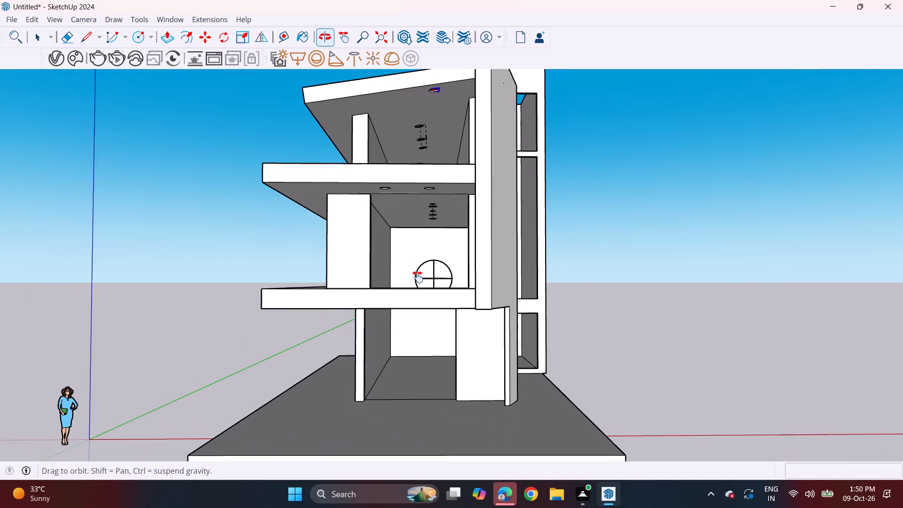
shift+middle_drag(418, 277, 418, 275)
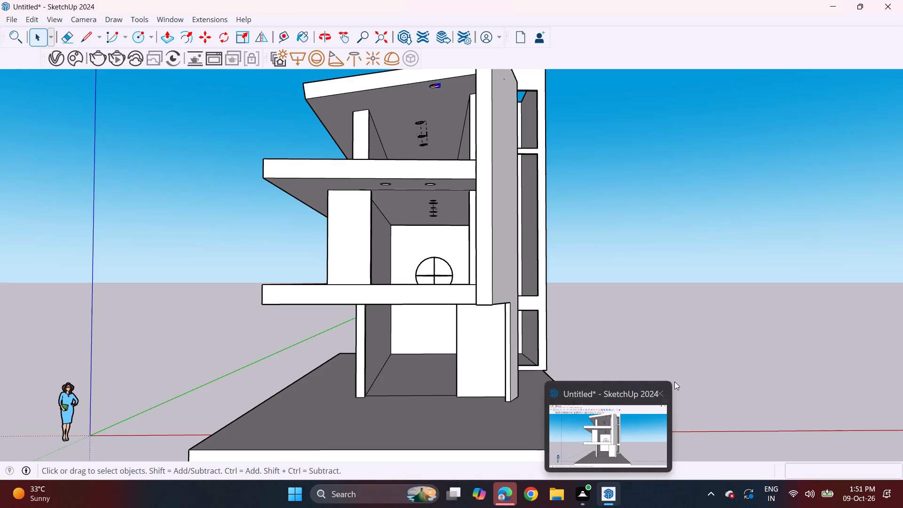
key(space)
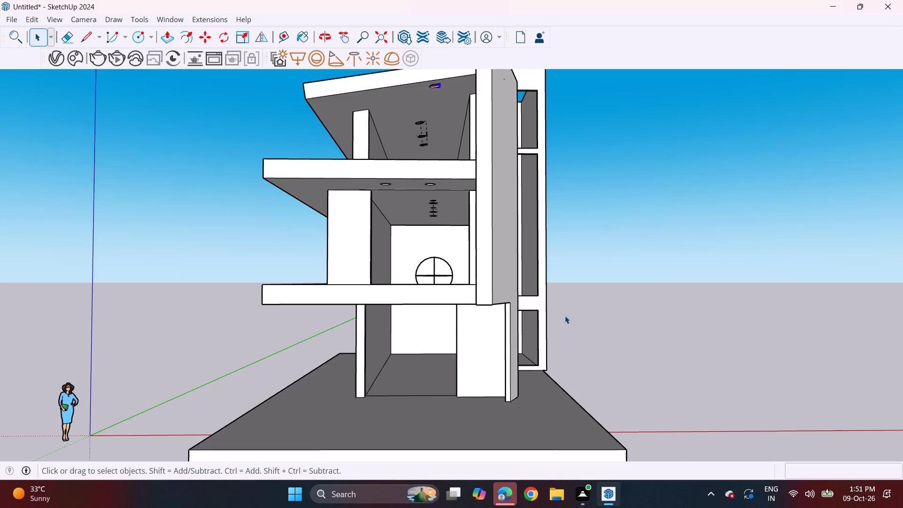
middle_drag(579, 312, 551, 307)
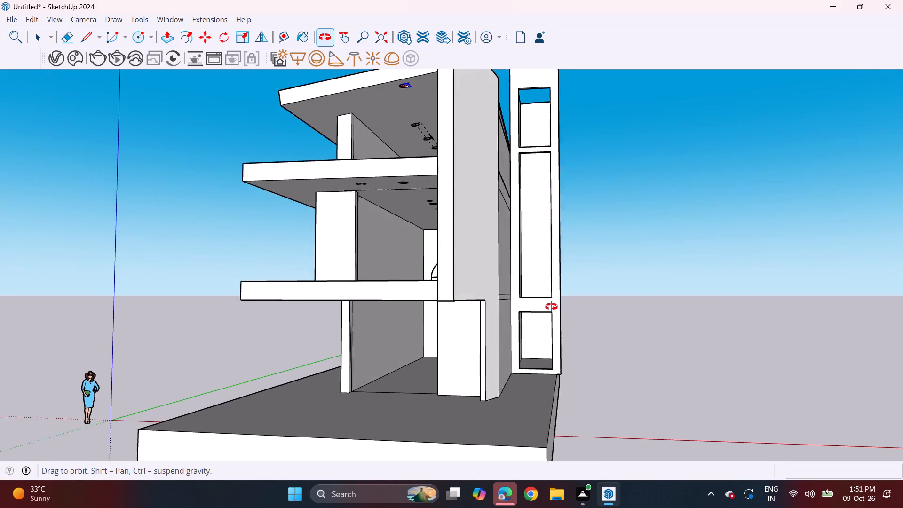
middle_drag(551, 307, 554, 317)
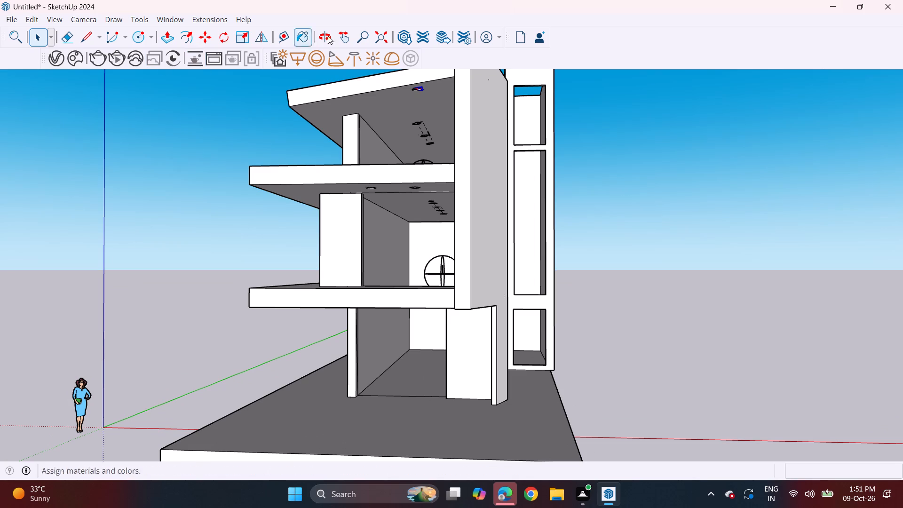
click(317, 58)
scroll(524, 126, up, 6)
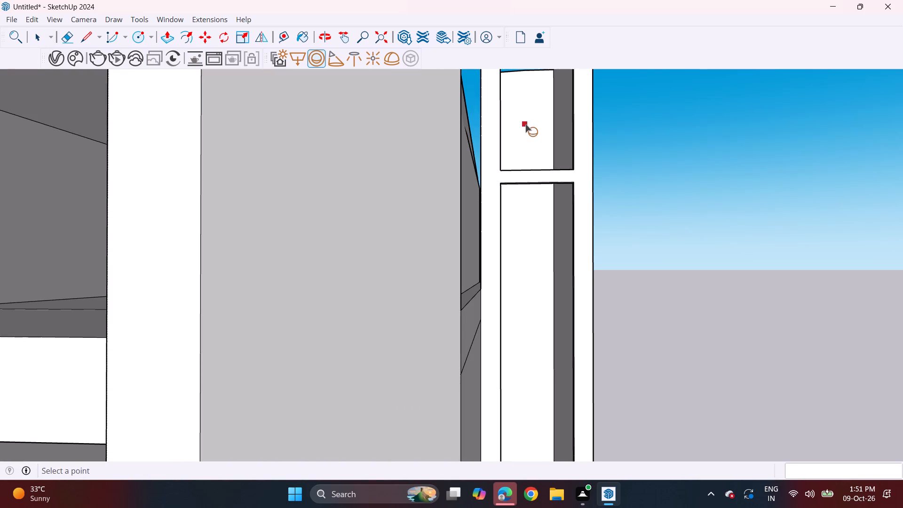
middle_drag(538, 151, 534, 231)
middle_drag(540, 111, 501, 341)
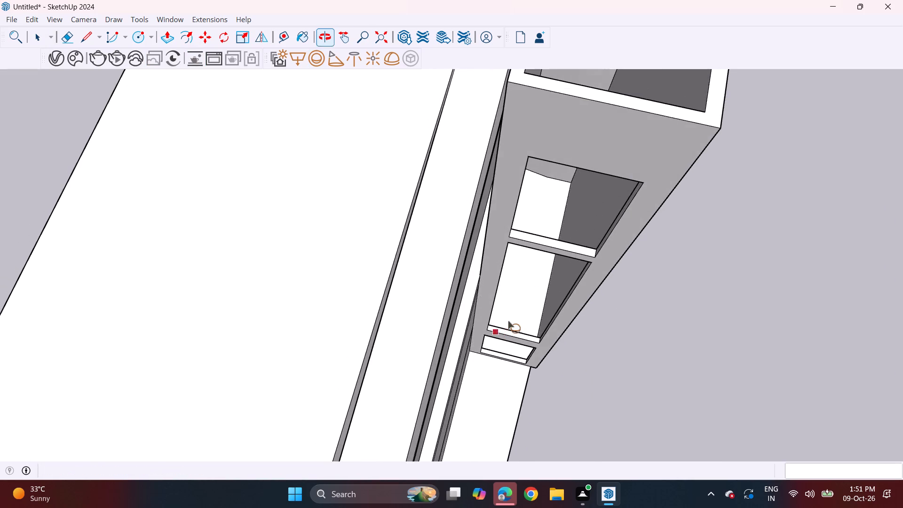
scroll(553, 214, down, 3)
middle_drag(577, 185, 491, 252)
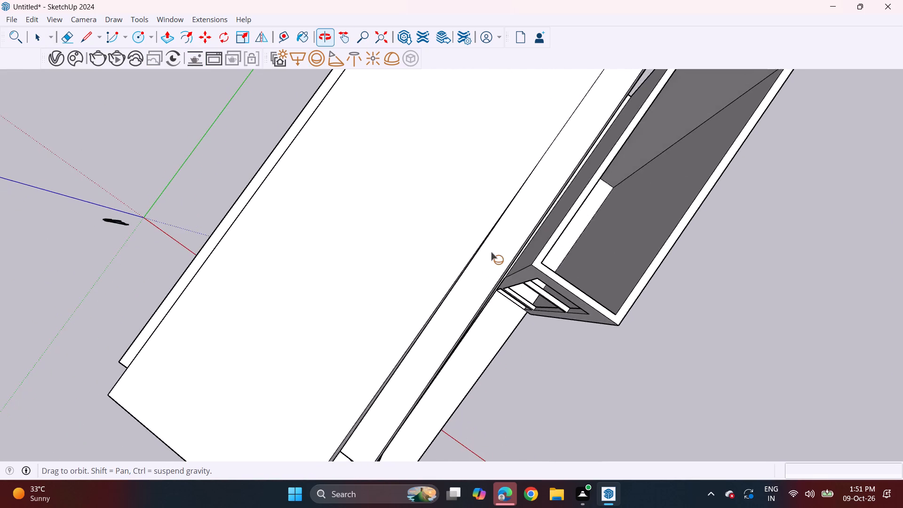
middle_drag(593, 249, 467, 224)
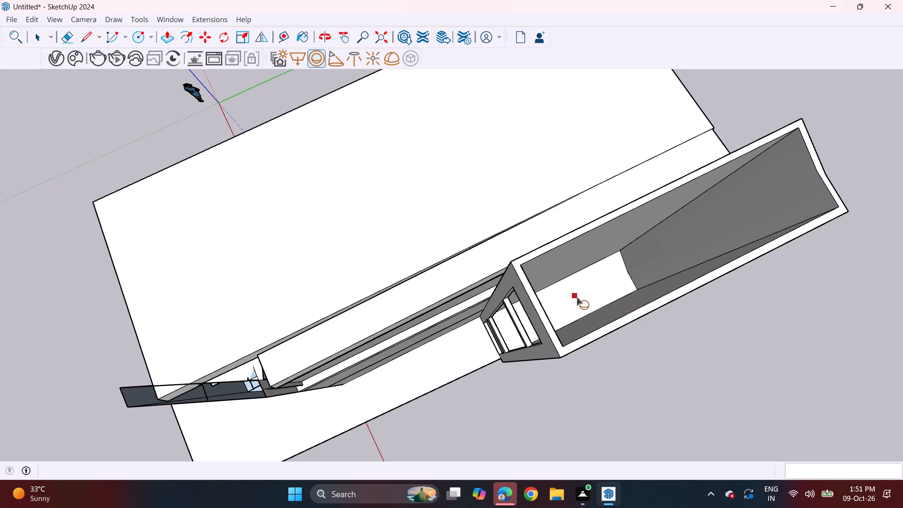
click(578, 297)
click(587, 297)
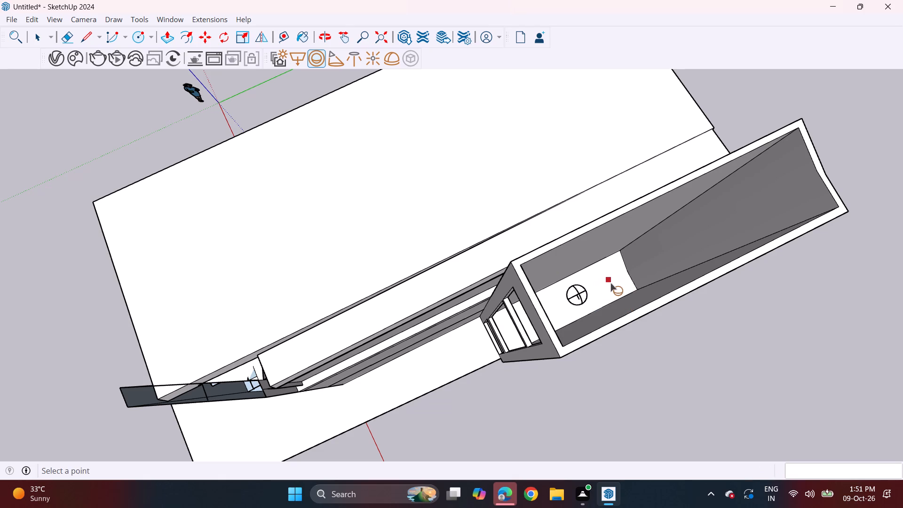
Place two more V-Ray sphere lights on the tower's back wall, one behind the middle opening and one behind the top opening.
middle_drag(603, 293, 778, 136)
middle_drag(538, 289, 577, 221)
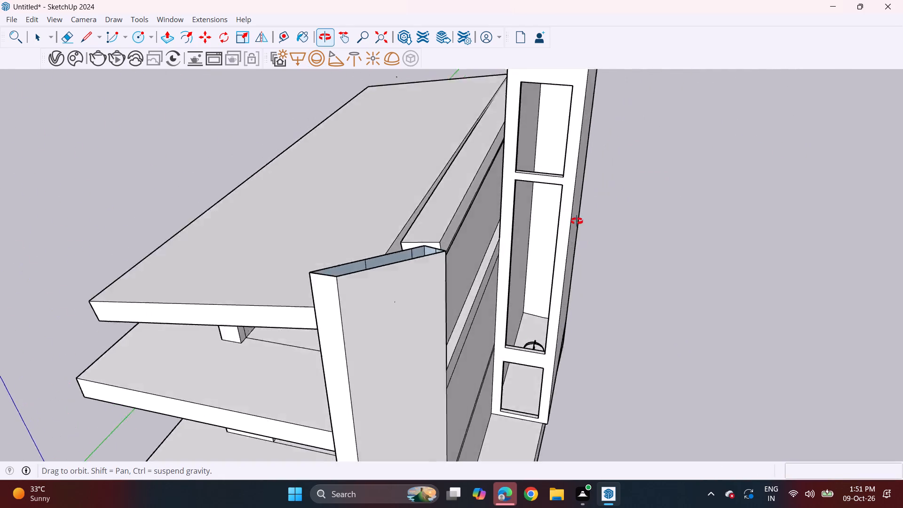
middle_drag(577, 221, 604, 188)
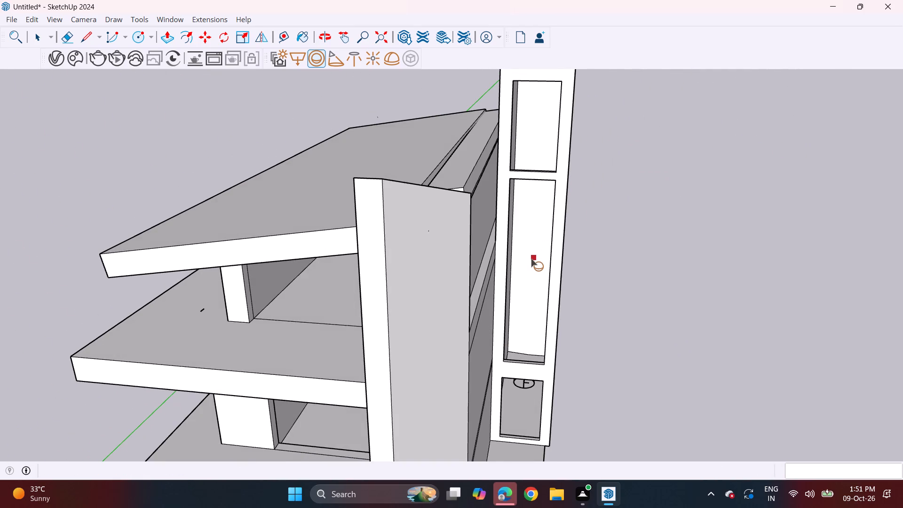
click(531, 259)
click(536, 273)
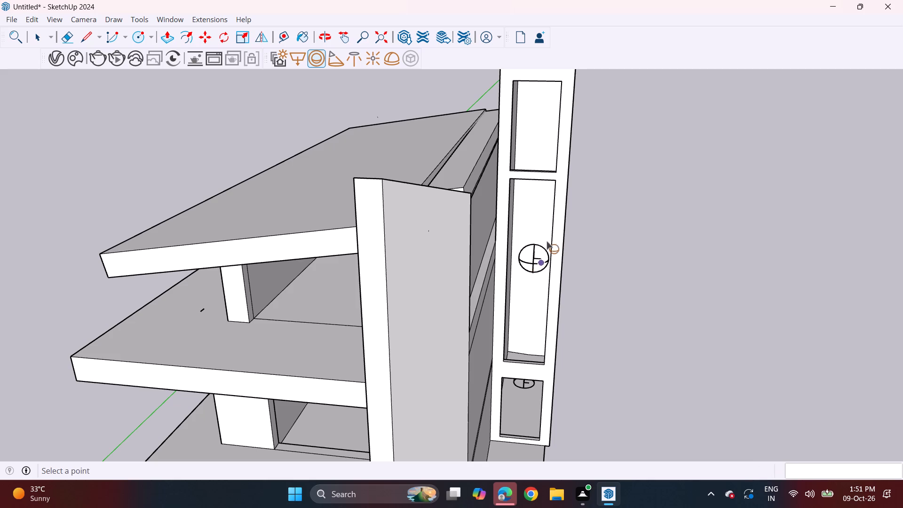
double_click(536, 124)
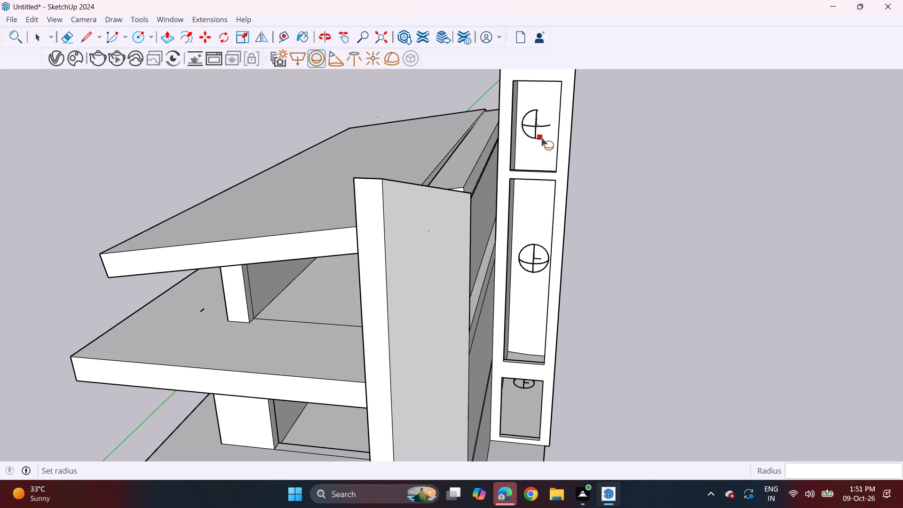
click(541, 138)
Move the uppermost sphere light about 31' 9" off the tower's back wall toward the front openings.
middle_drag(546, 128, 457, 322)
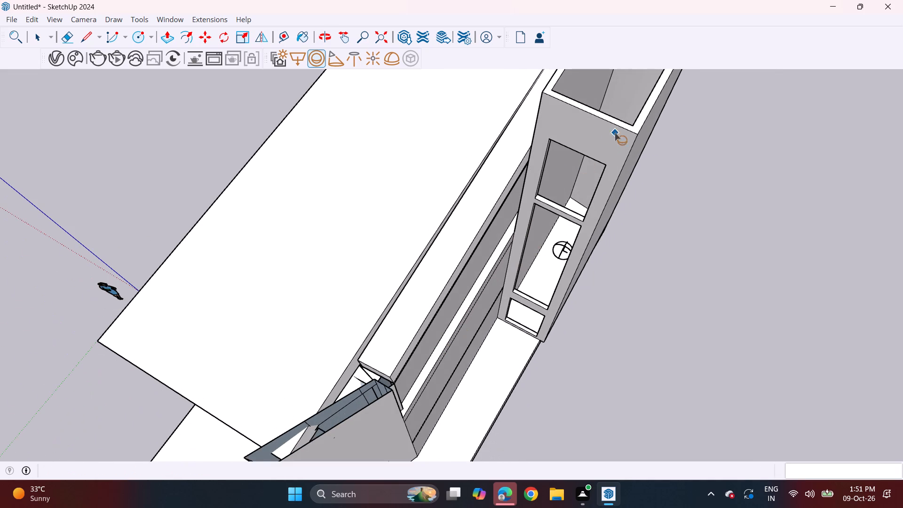
shift+middle_drag(615, 133, 418, 316)
middle_drag(456, 272, 429, 362)
key(space)
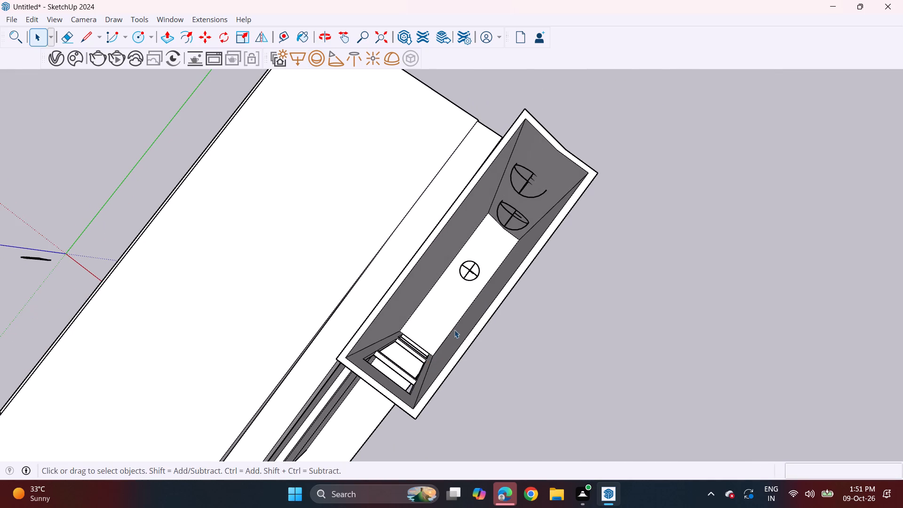
key(m)
key(space)
click(530, 186)
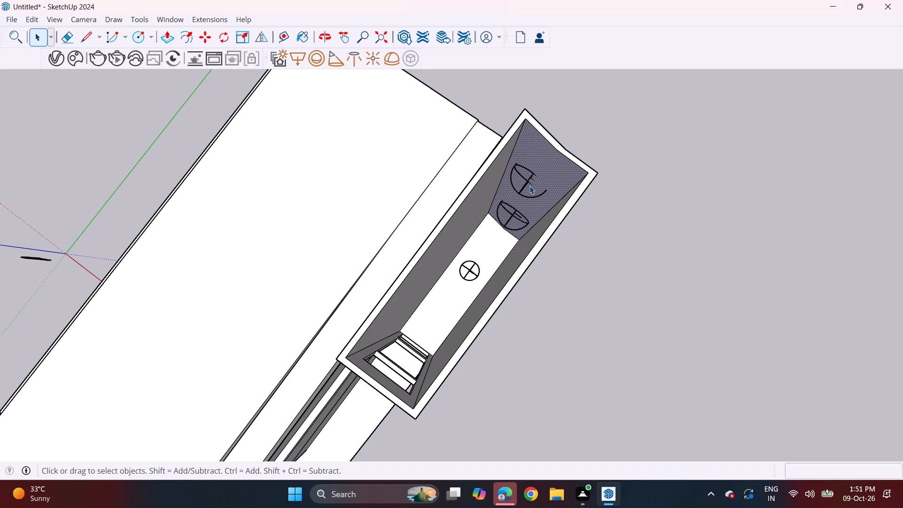
click(529, 177)
click(529, 180)
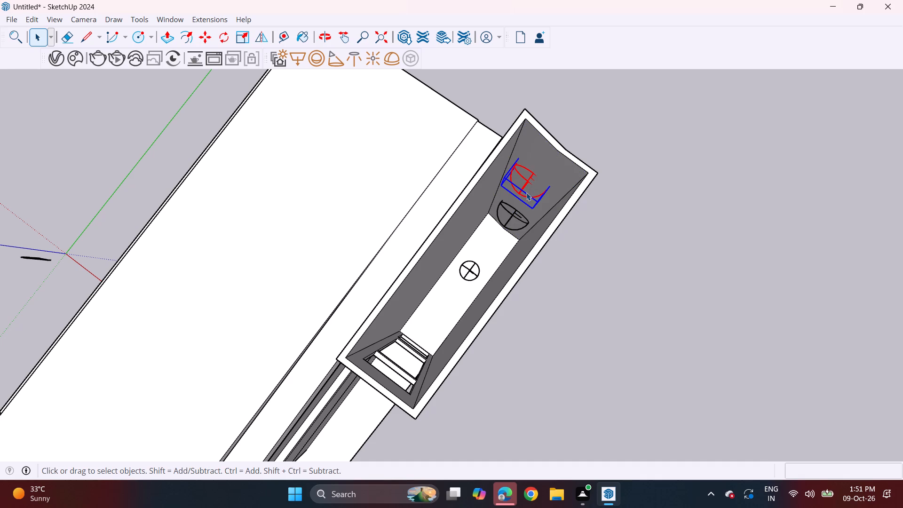
key(m)
click(526, 190)
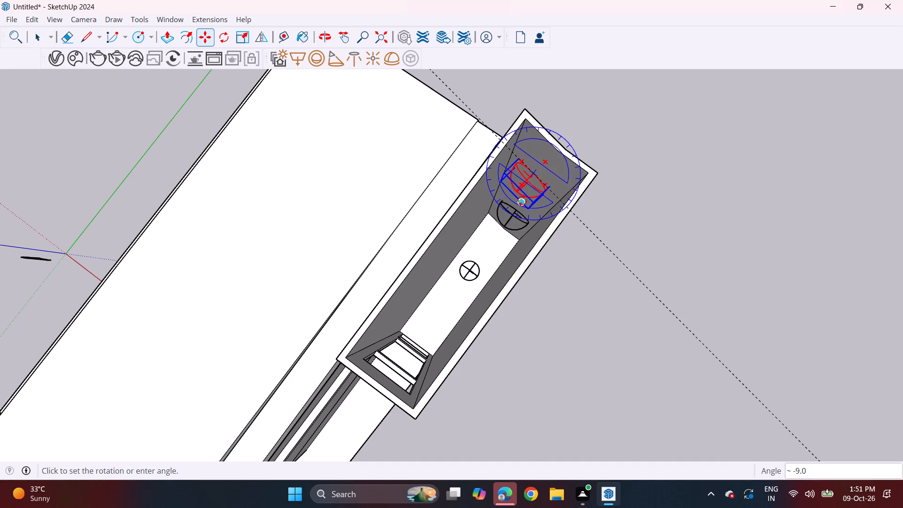
key(m)
click(522, 192)
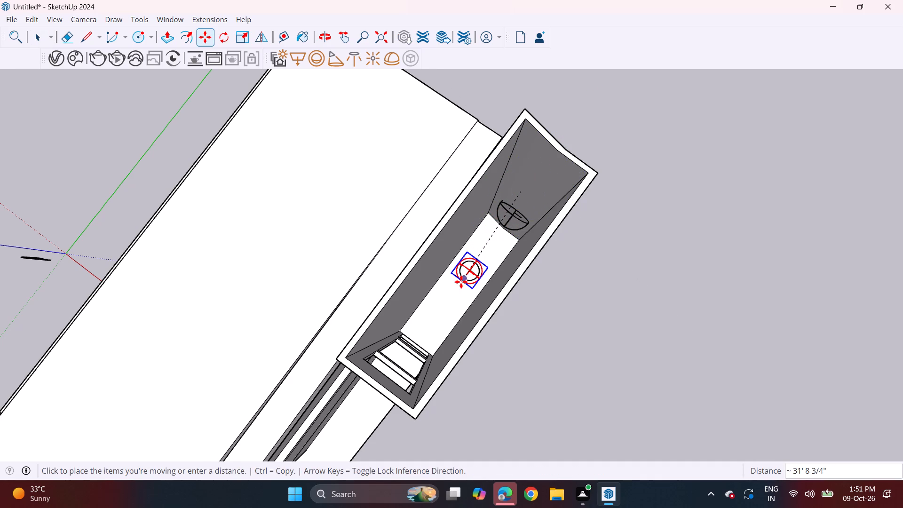
click(461, 282)
middle_drag(449, 302, 489, 293)
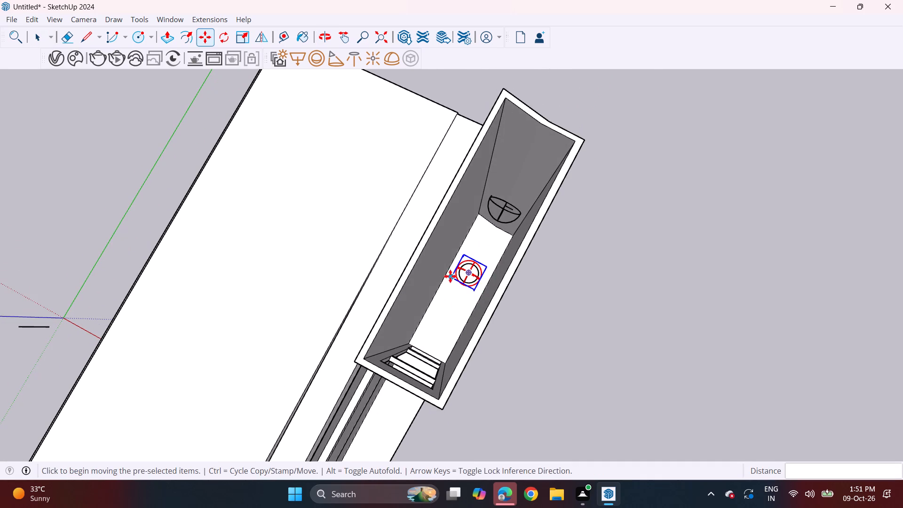
drag(466, 281, 473, 274)
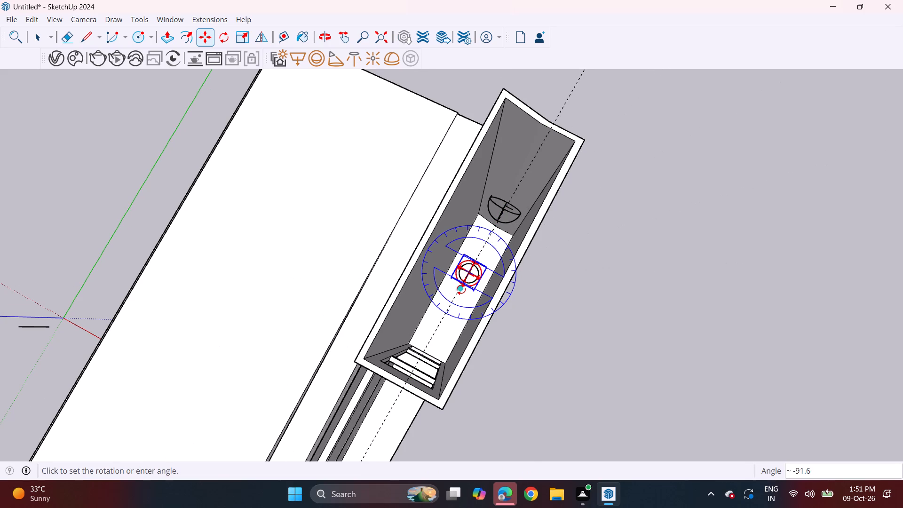
key(space)
Move the higher sphere light in the tower lower, so it sits in the lower part of the middle opening.
middle_drag(442, 329, 543, 129)
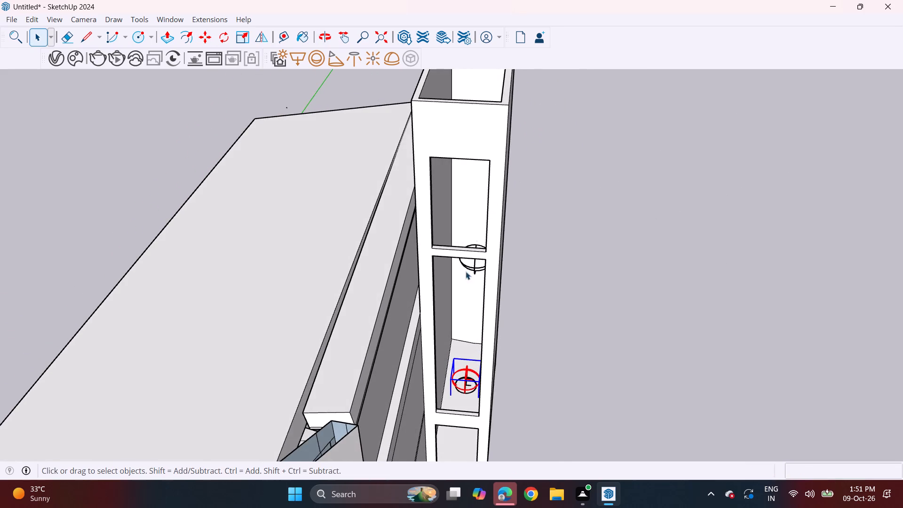
scroll(466, 282, up, 2)
click(475, 270)
key(m)
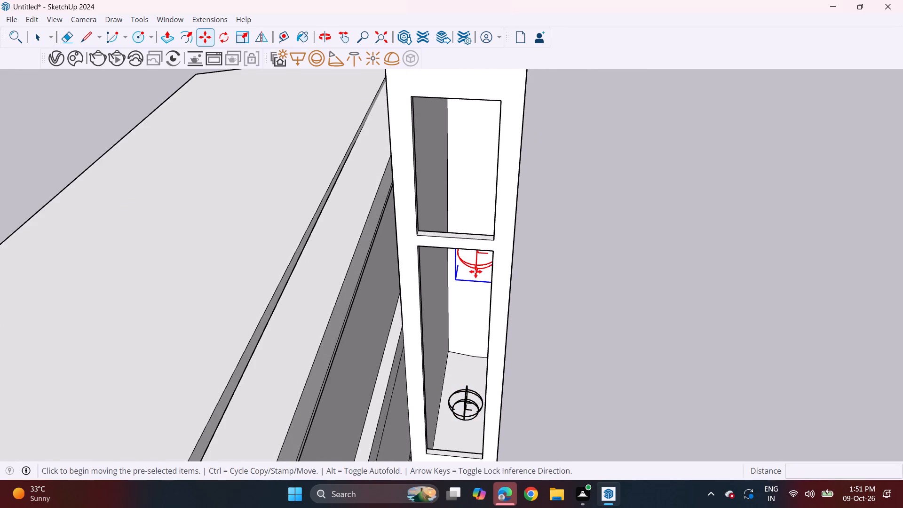
click(476, 268)
click(460, 342)
middle_drag(465, 382, 487, 289)
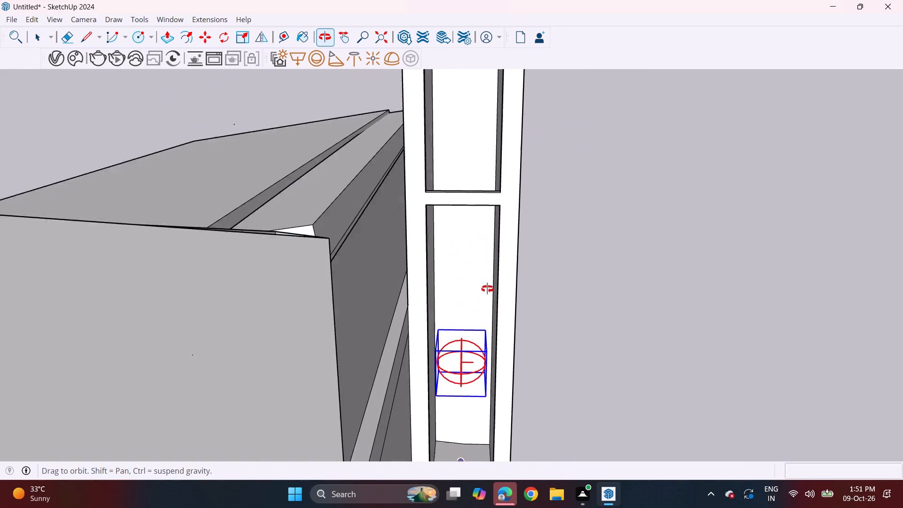
middle_drag(487, 289, 488, 285)
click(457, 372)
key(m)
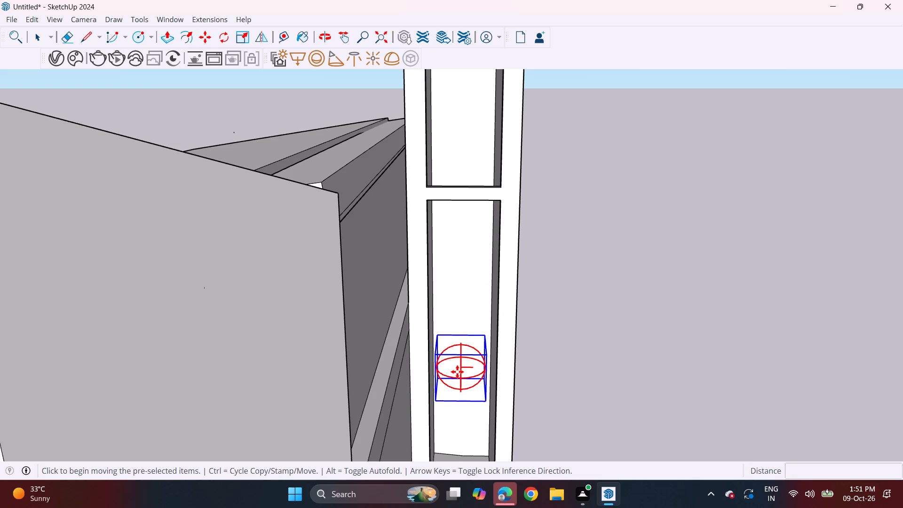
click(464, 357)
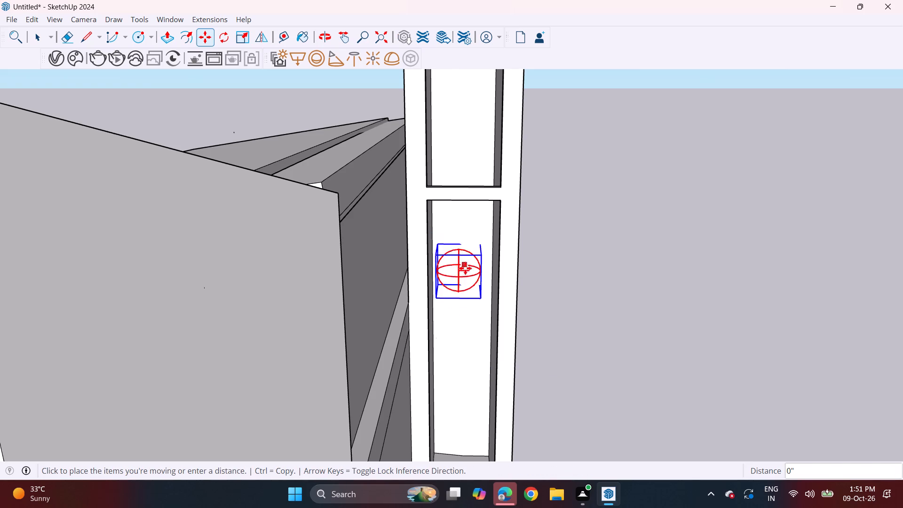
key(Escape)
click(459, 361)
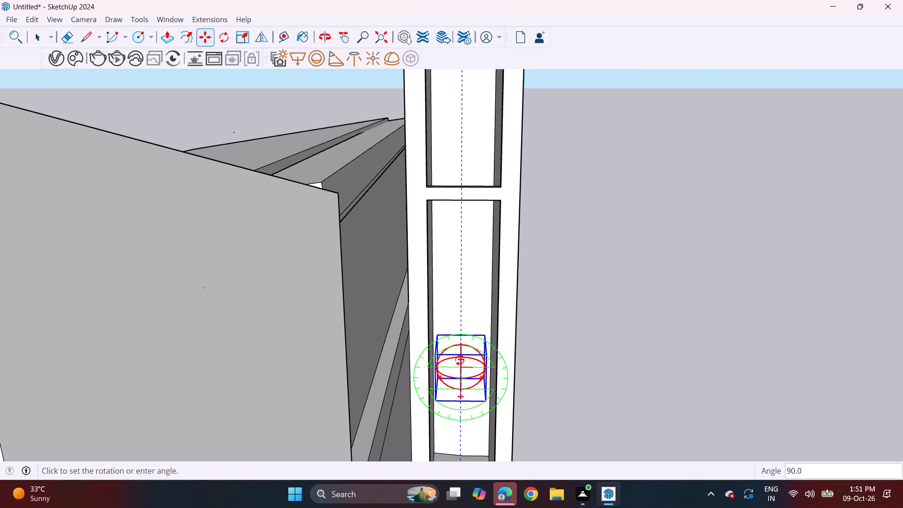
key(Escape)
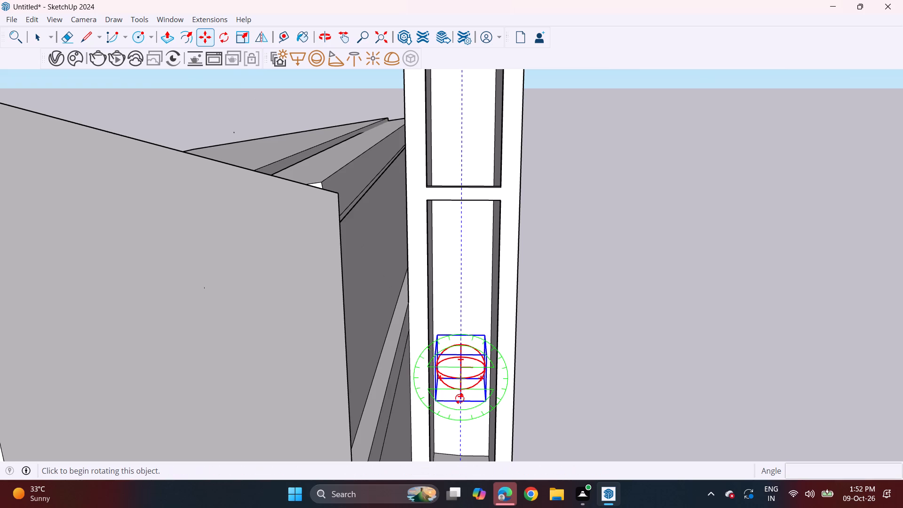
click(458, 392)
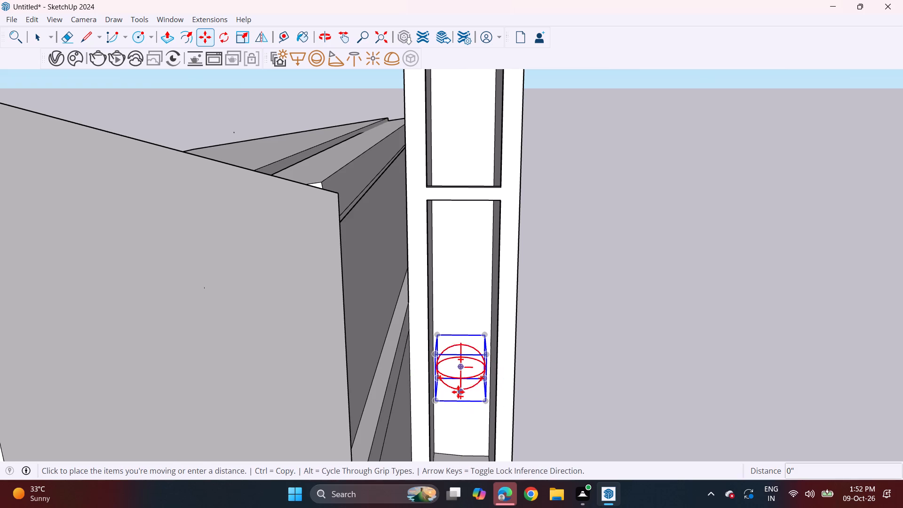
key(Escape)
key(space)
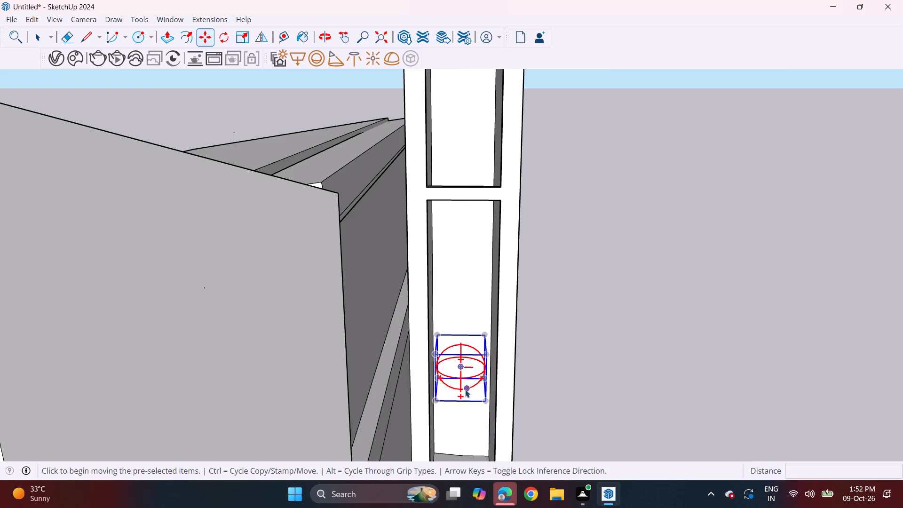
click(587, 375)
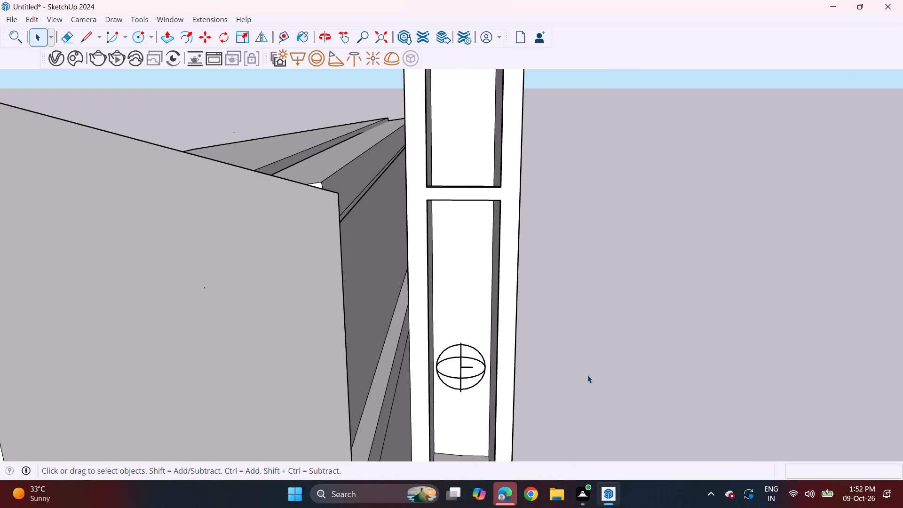
Copy the sphere light behind the tower's middle opening to a point above the original inside the shaft.
click(466, 387)
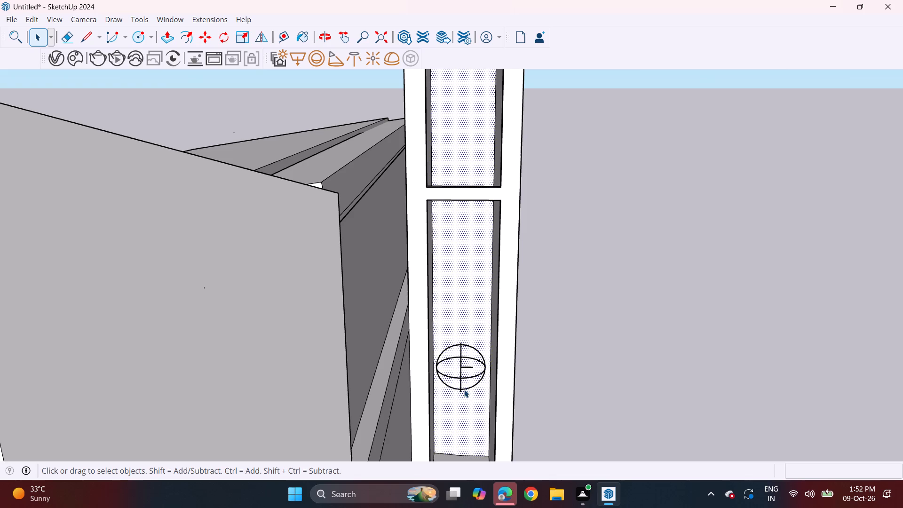
click(464, 389)
key(m)
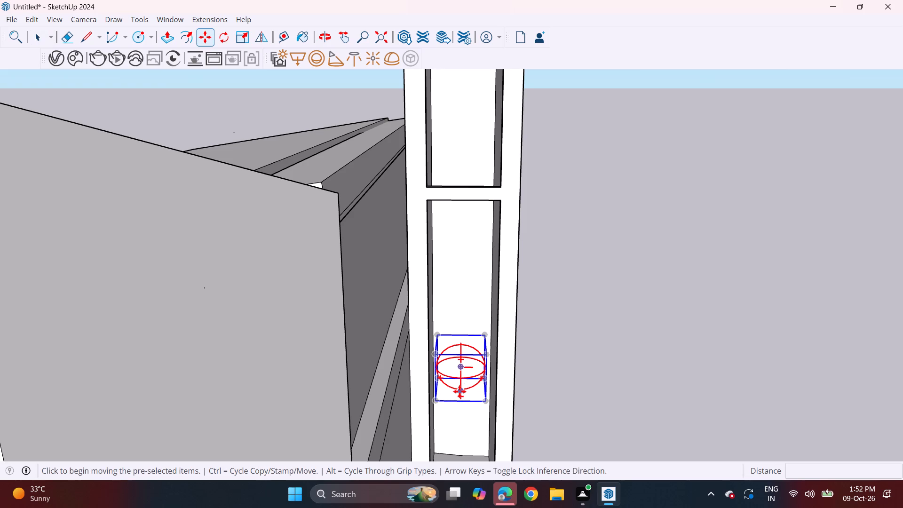
click(459, 391)
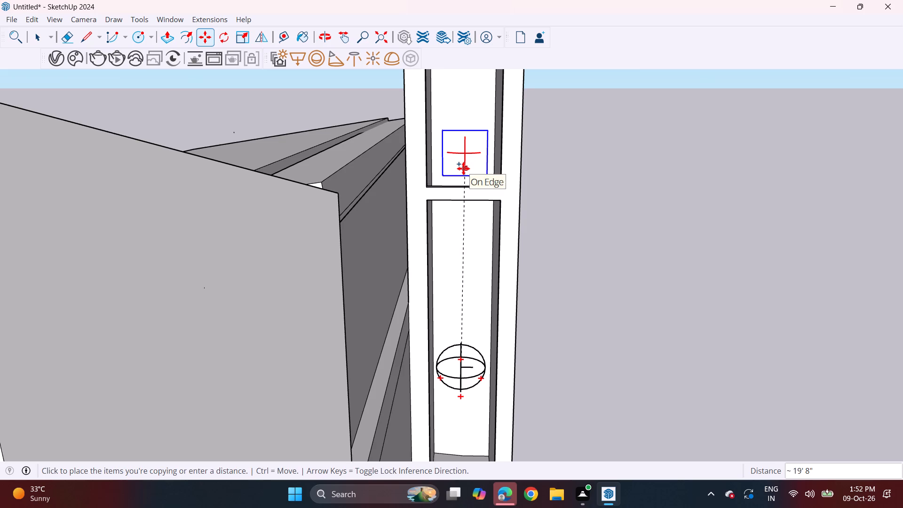
middle_drag(468, 172, 414, 449)
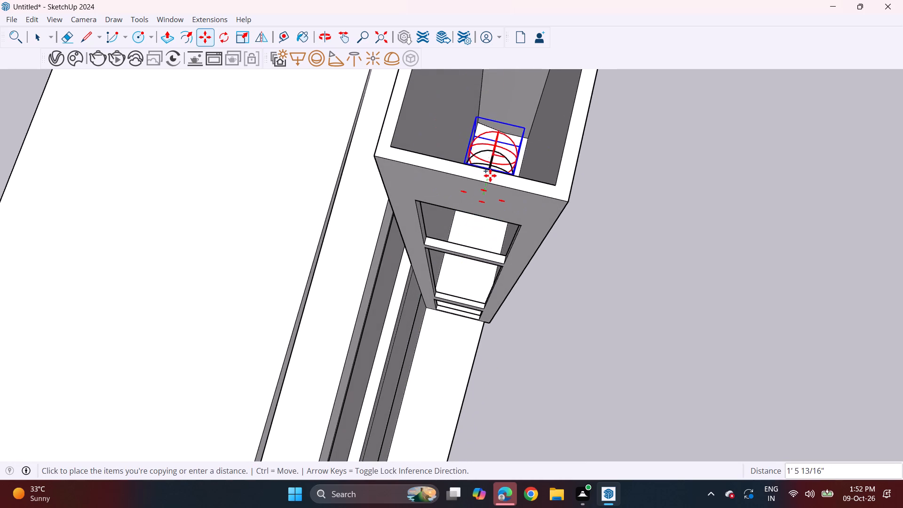
click(496, 155)
Move the copied sphere light about 18' 11" to sit behind the bar between the tower's middle and top openings.
middle_drag(496, 195, 532, 88)
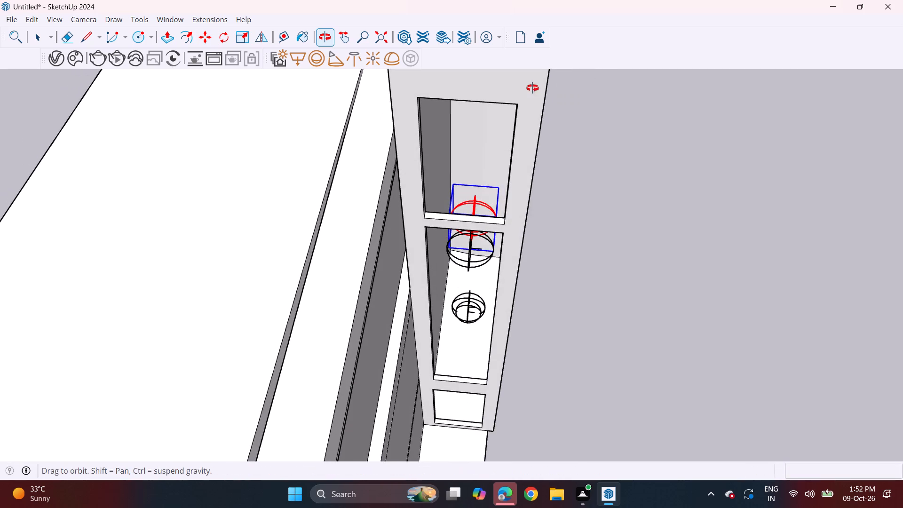
middle_drag(532, 88, 532, 87)
middle_drag(464, 255, 500, 123)
click(460, 286)
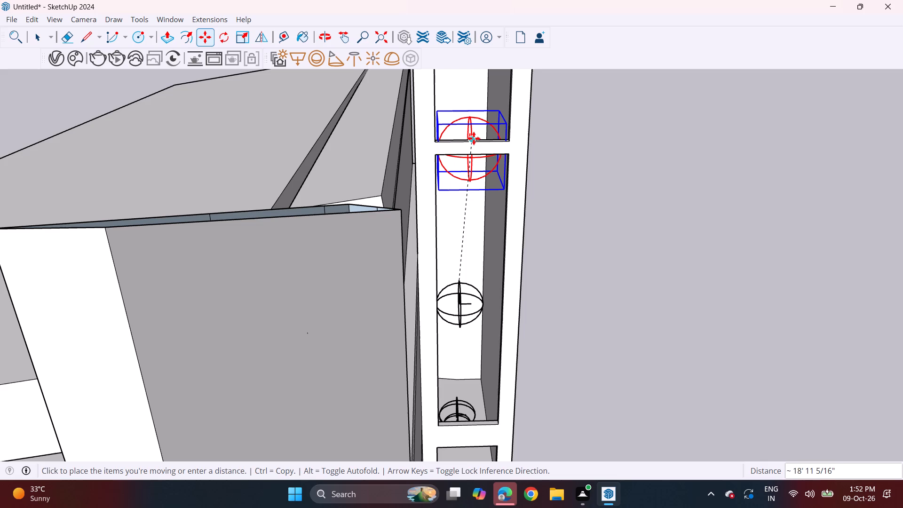
click(474, 138)
Copy the top-floor room's sphere light about 20' straight down along the blue axis into the ground-floor room.
middle_drag(484, 247, 477, 147)
scroll(469, 341, down, 2)
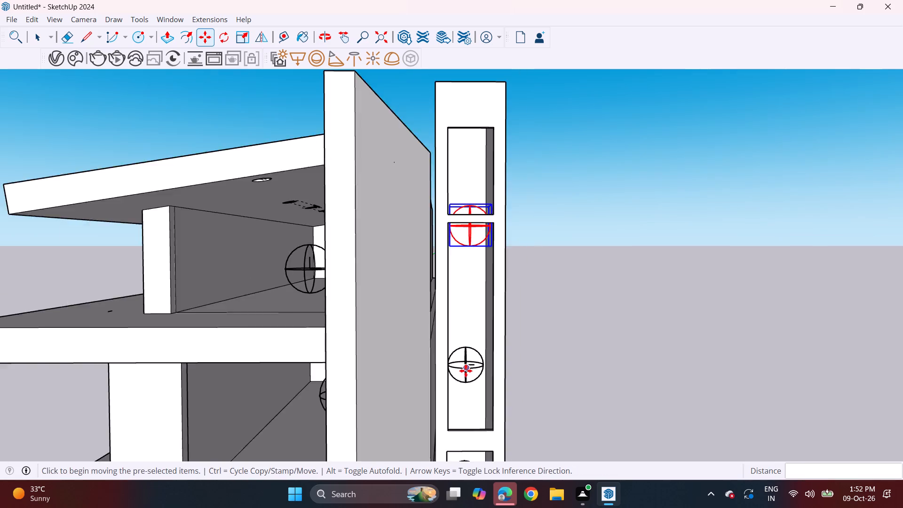
scroll(466, 371, down, 2)
shift+middle_drag(447, 396, 426, 346)
scroll(429, 359, down, 2)
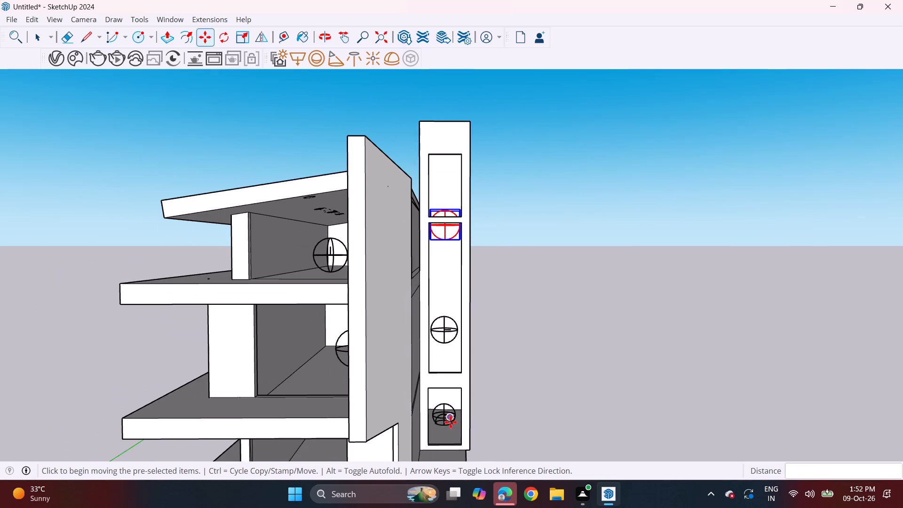
middle_drag(451, 422, 451, 404)
scroll(451, 404, down, 2)
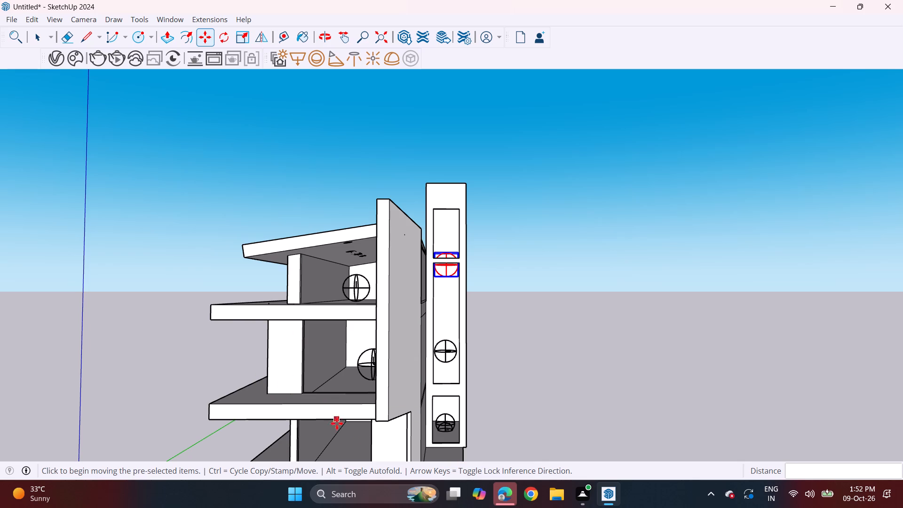
shift+middle_drag(338, 435, 393, 371)
middle_drag(389, 374, 407, 385)
key(space)
middle_drag(429, 245, 434, 259)
click(417, 214)
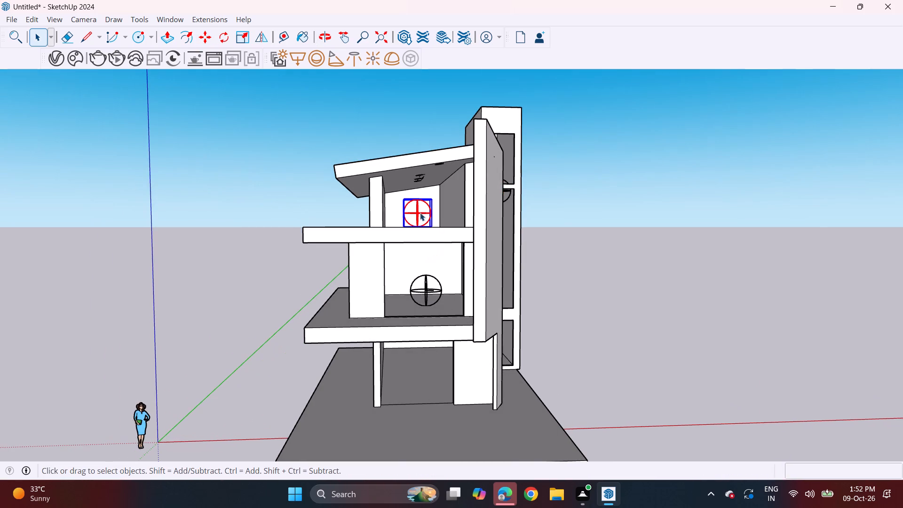
key(n)
key(m)
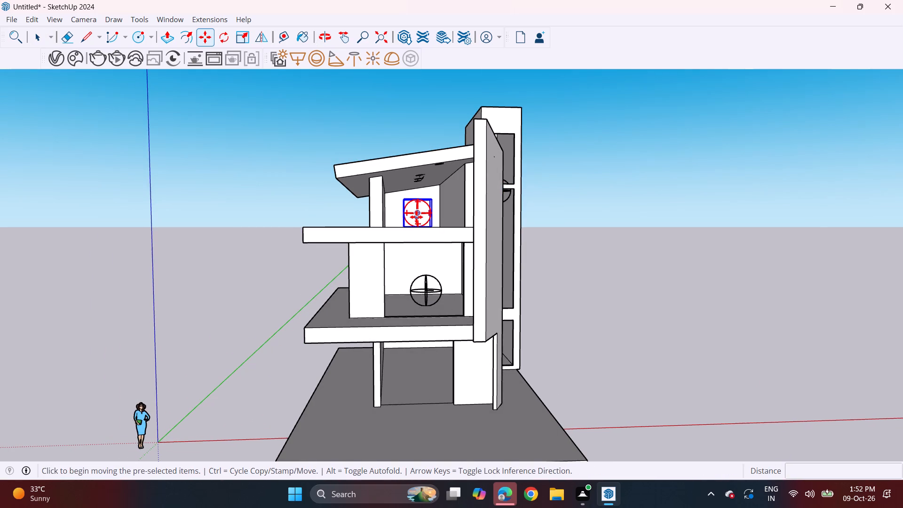
click(416, 217)
middle_drag(420, 346, 420, 322)
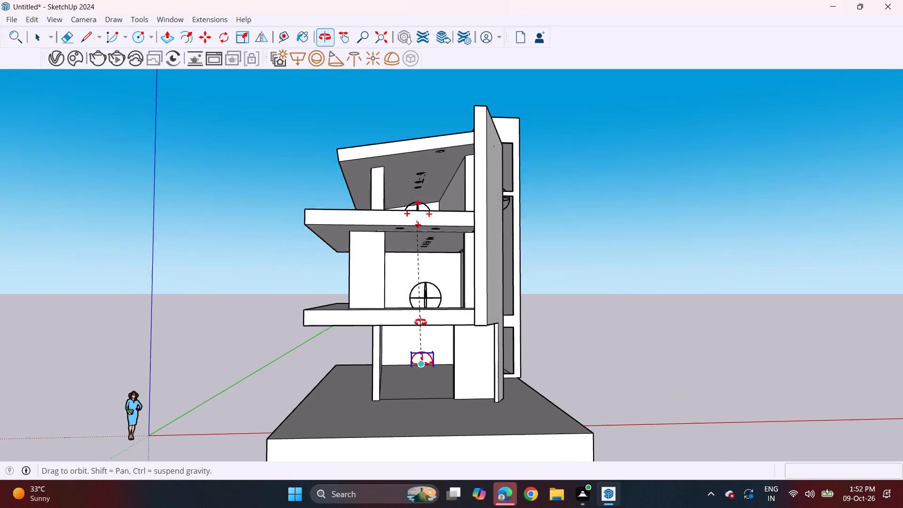
middle_drag(420, 322, 420, 327)
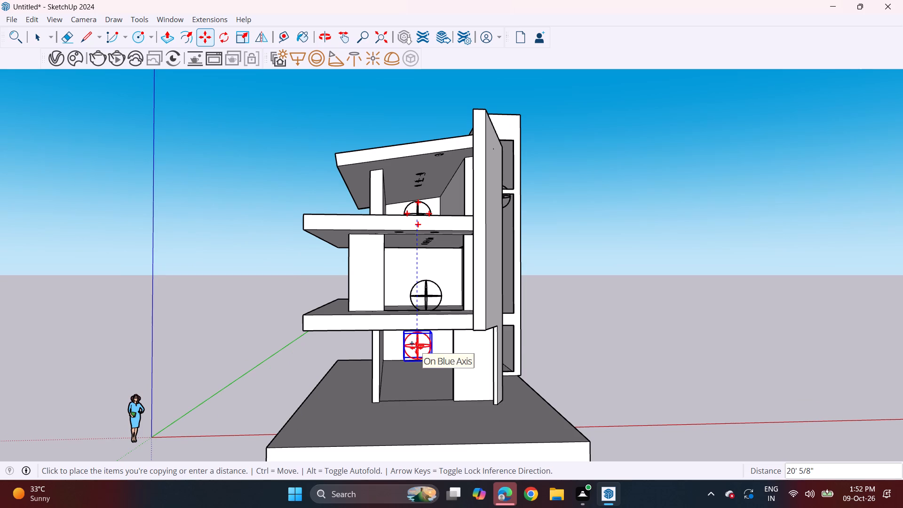
click(416, 348)
middle_drag(451, 399, 451, 378)
key(space)
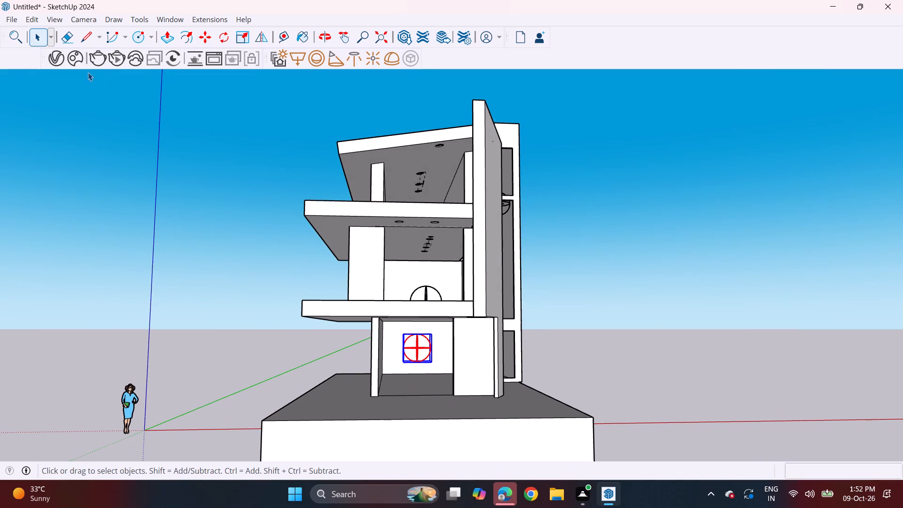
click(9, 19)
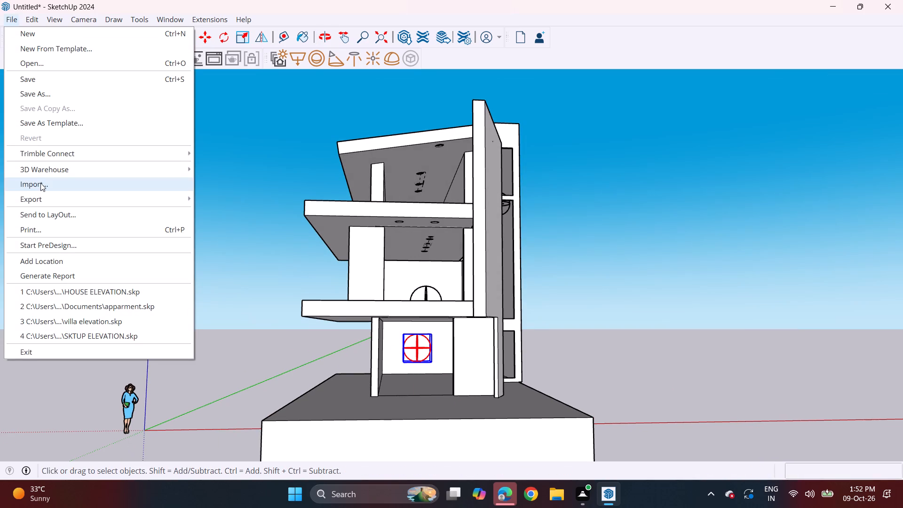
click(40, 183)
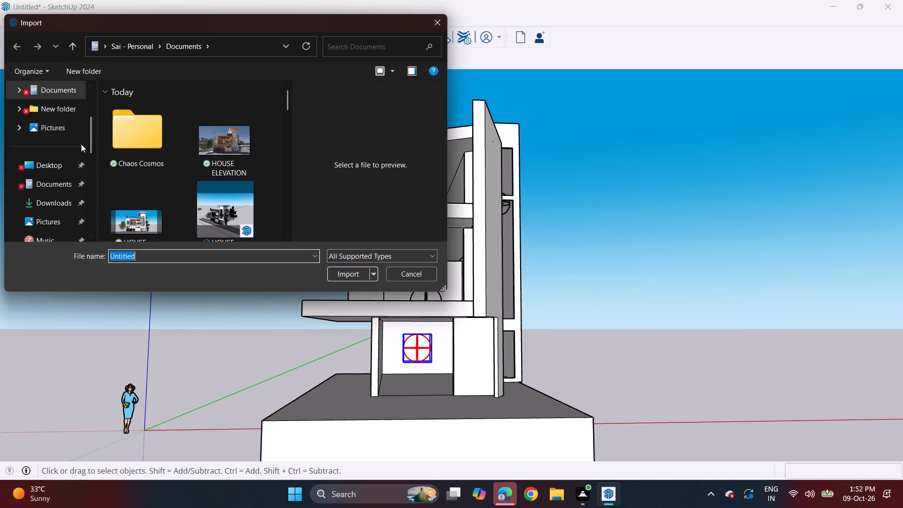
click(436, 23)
Import the Sliding+Door model from the Downloads folder and place it at the middle-floor opening's bottom corner farthest from the tower.
click(8, 20)
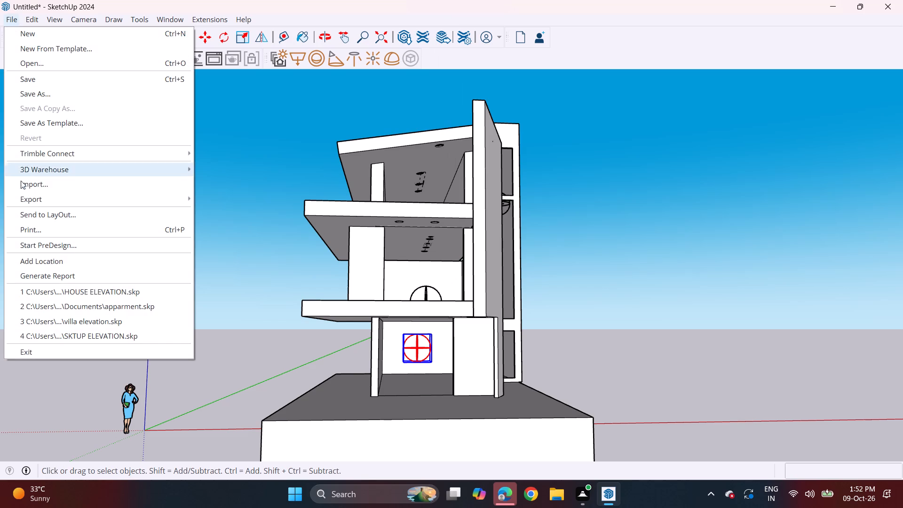
click(27, 183)
scroll(198, 174, down, 3)
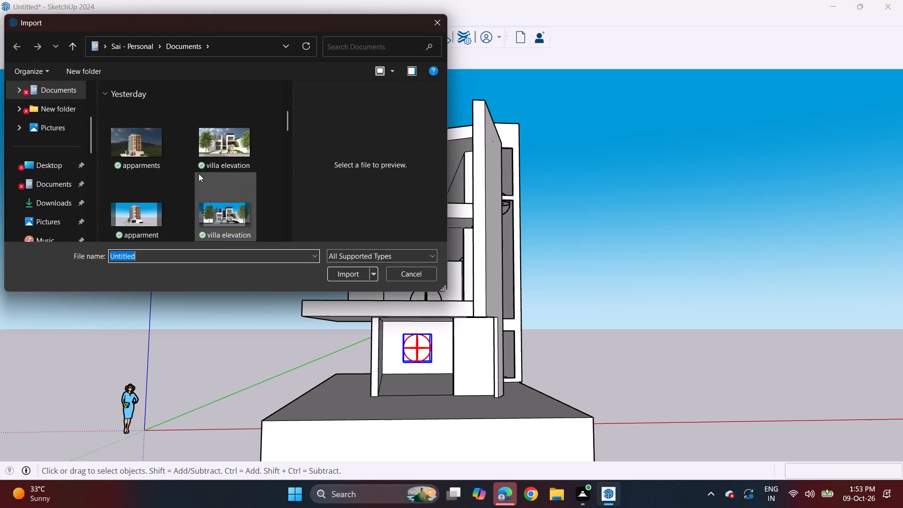
scroll(198, 174, down, 9)
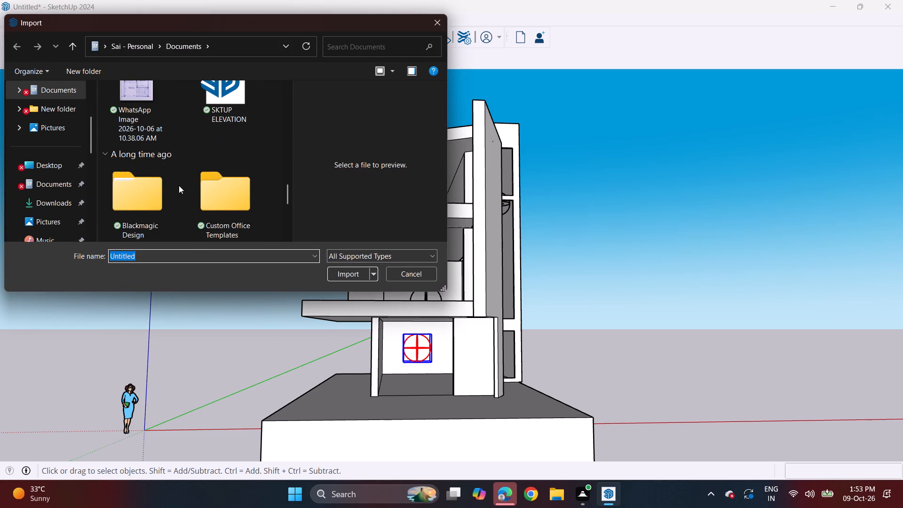
click(49, 207)
scroll(152, 153, down, 6)
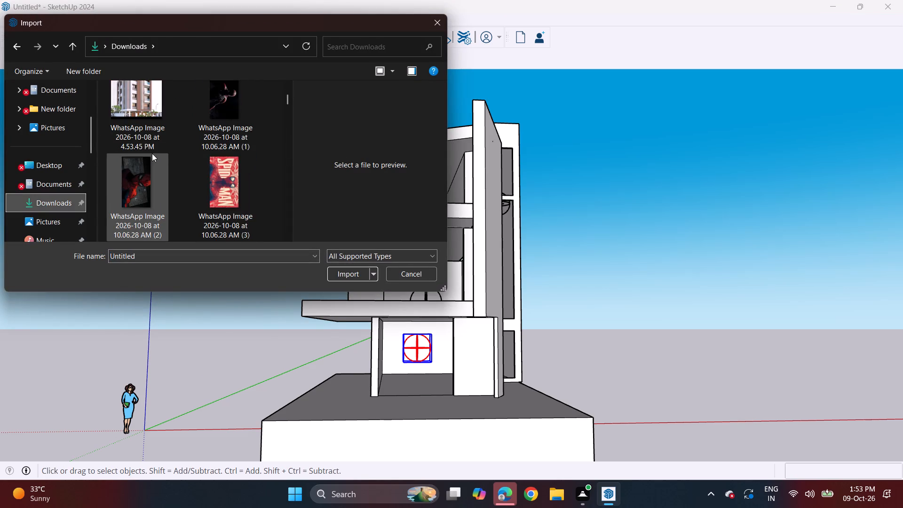
scroll(152, 153, down, 4)
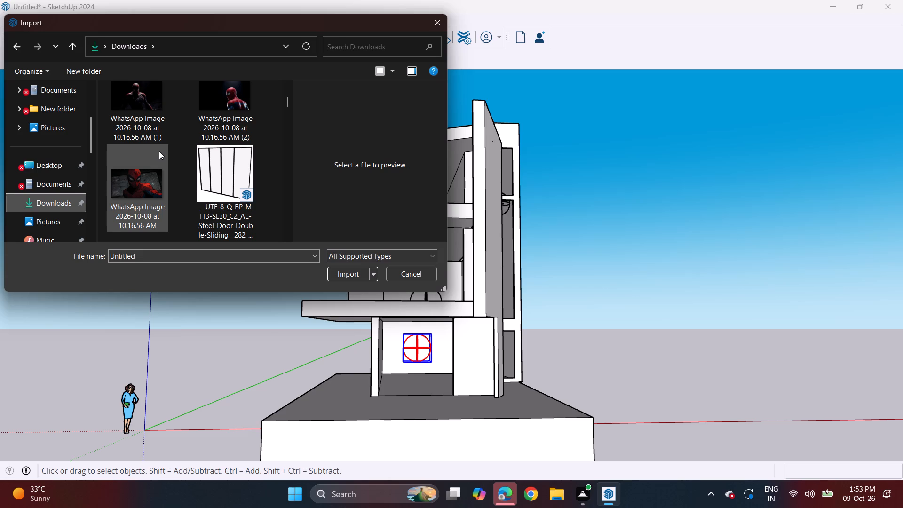
scroll(210, 159, down, 4)
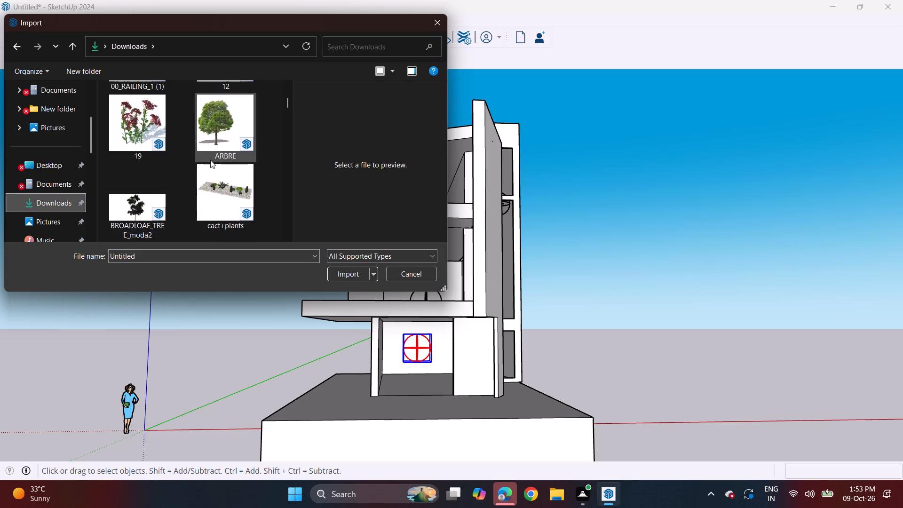
scroll(210, 160, down, 10)
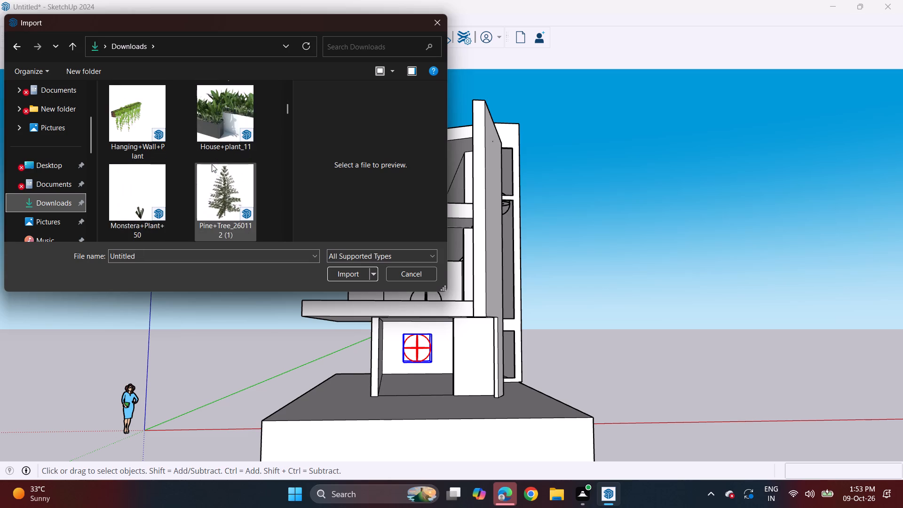
scroll(212, 166, down, 6)
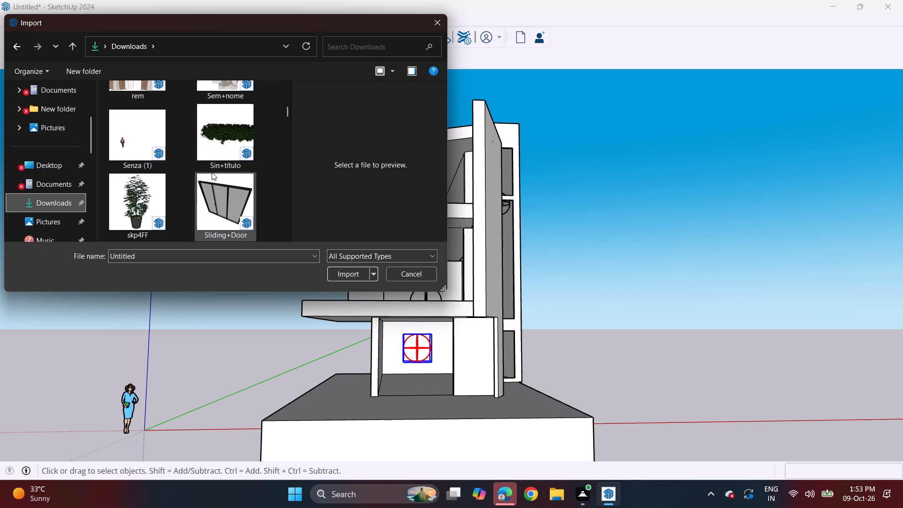
click(209, 186)
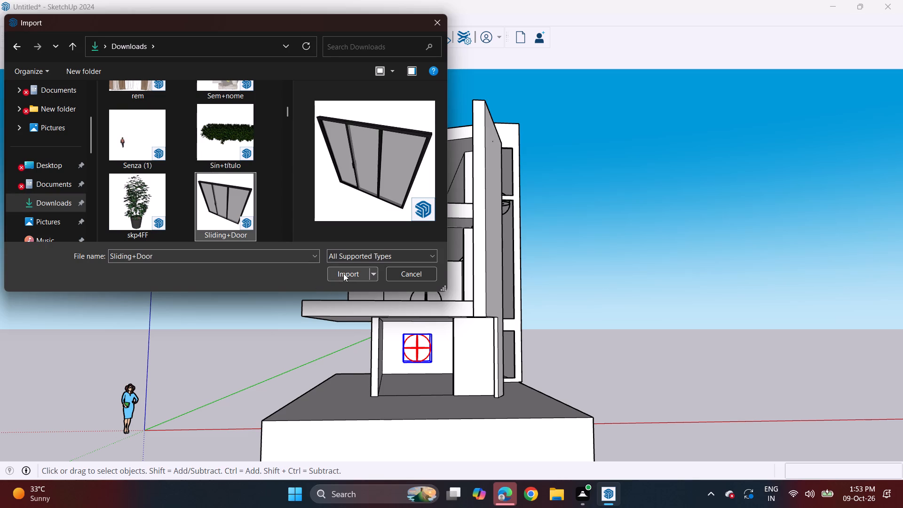
click(343, 273)
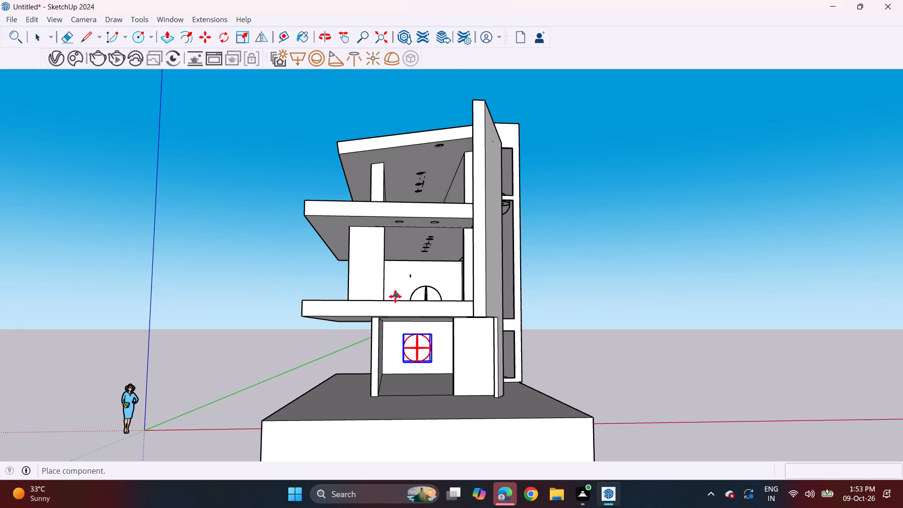
middle_drag(395, 302, 392, 368)
scroll(383, 325, up, 4)
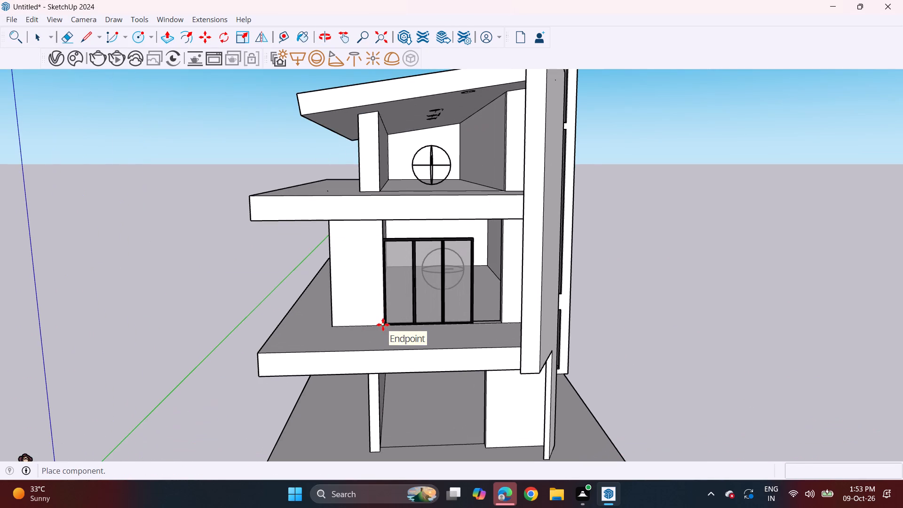
click(383, 325)
Move the sliding door up about 11' 9" to the matching bottom corner of the top-floor opening.
click(385, 327)
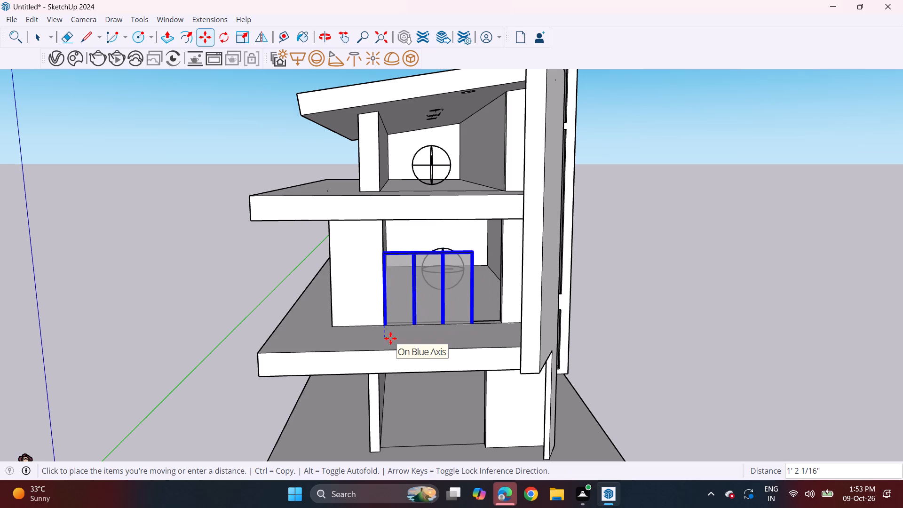
click(377, 193)
Copy the top-floor sliding door about 11' 10" down to the bottom corner of the middle-floor opening.
middle_drag(456, 165, 463, 149)
click(386, 179)
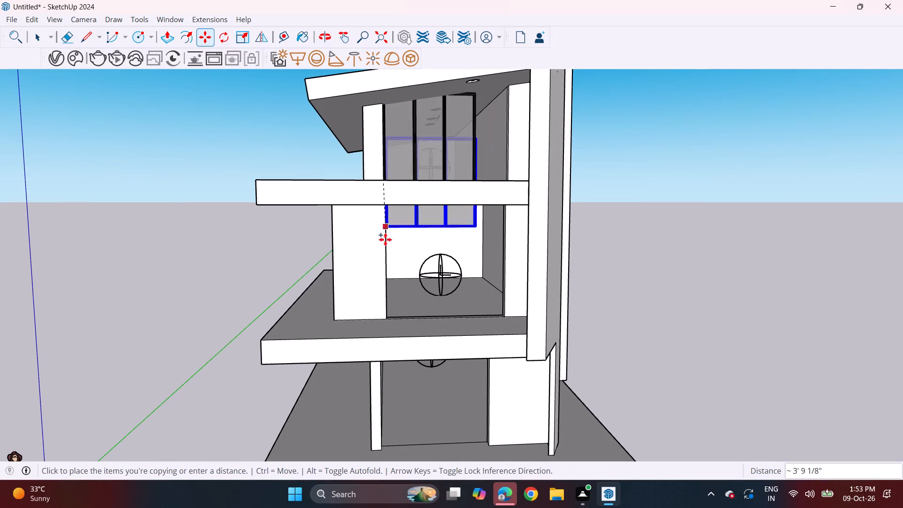
click(390, 317)
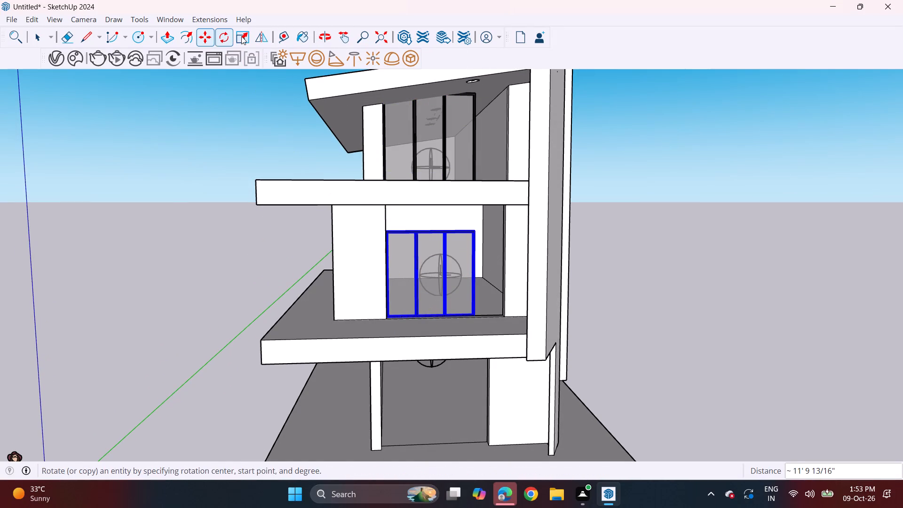
Scale the middle-floor sliding door's width along the red axis, ending at a factor of about 1.56, to span the opening.
click(243, 36)
middle_drag(518, 286, 482, 277)
scroll(461, 276, up, 7)
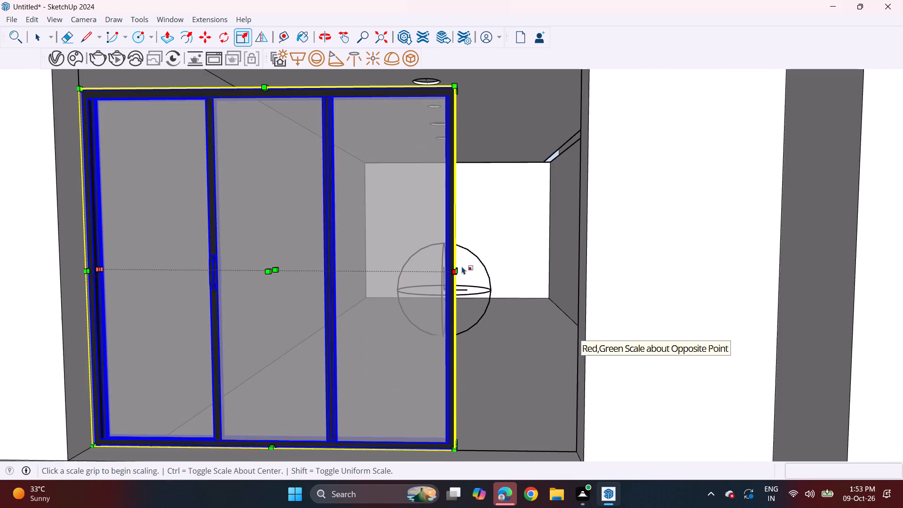
middle_drag(462, 266, 459, 280)
scroll(451, 328, up, 3)
drag(425, 333, 441, 333)
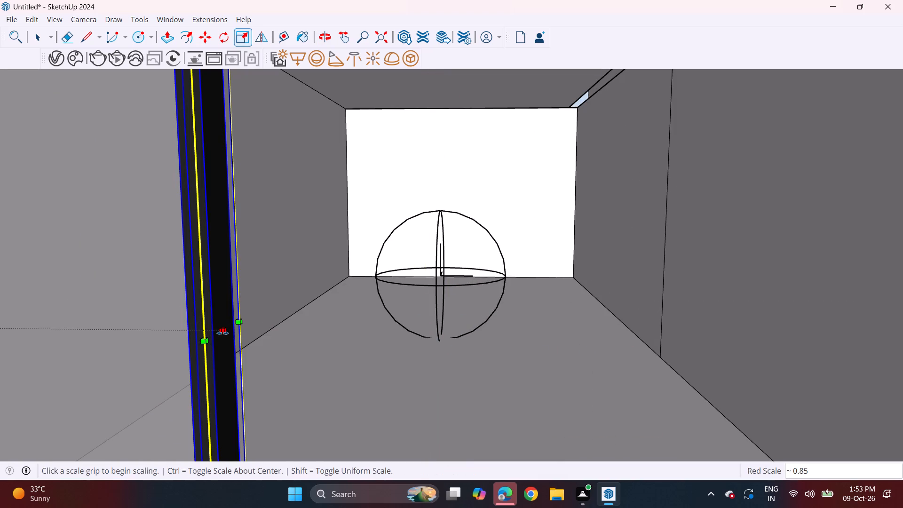
click(222, 333)
scroll(491, 326, down, 13)
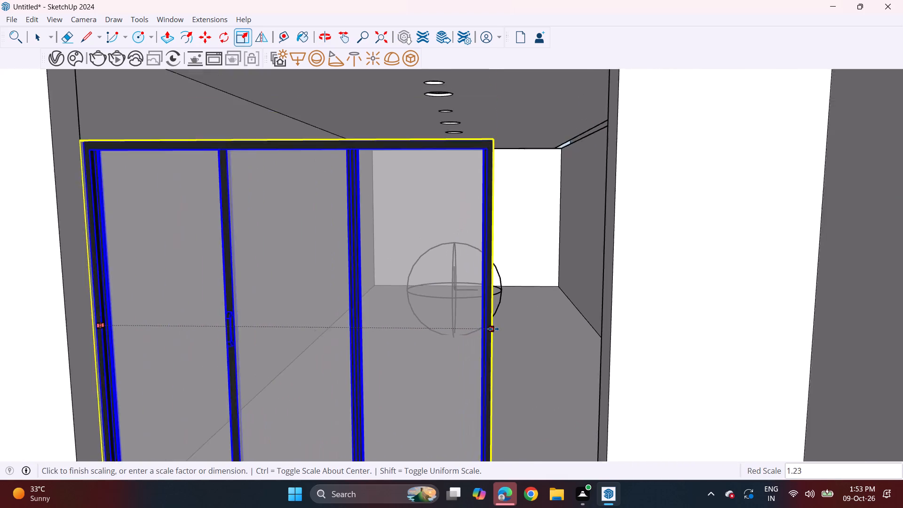
scroll(493, 329, down, 3)
click(573, 336)
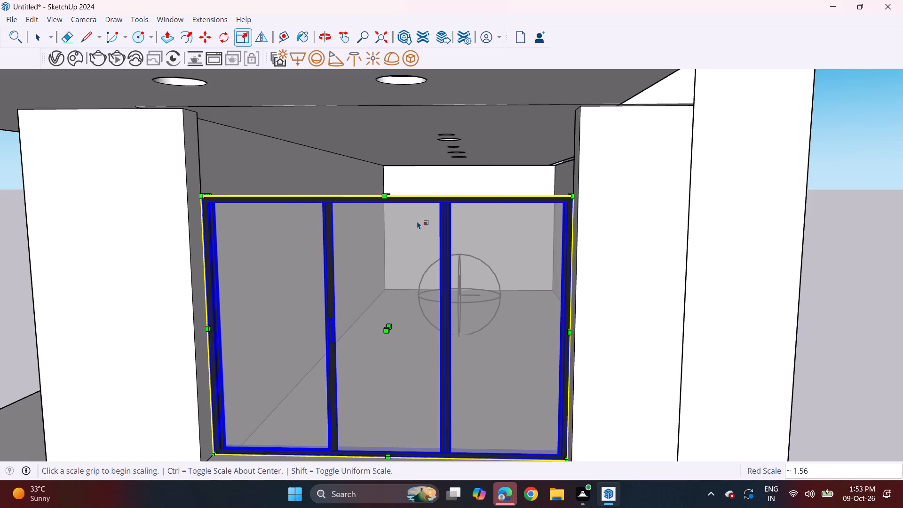
Scale the middle-floor sliding door's height along the blue axis by about 1.30 to reach the opening's top.
middle_drag(413, 221, 413, 236)
scroll(398, 210, up, 4)
click(381, 204)
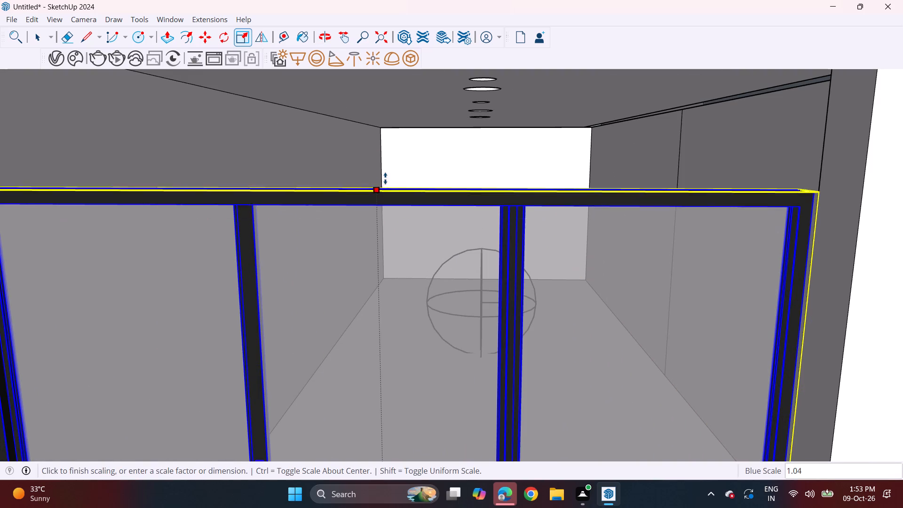
scroll(385, 168, down, 9)
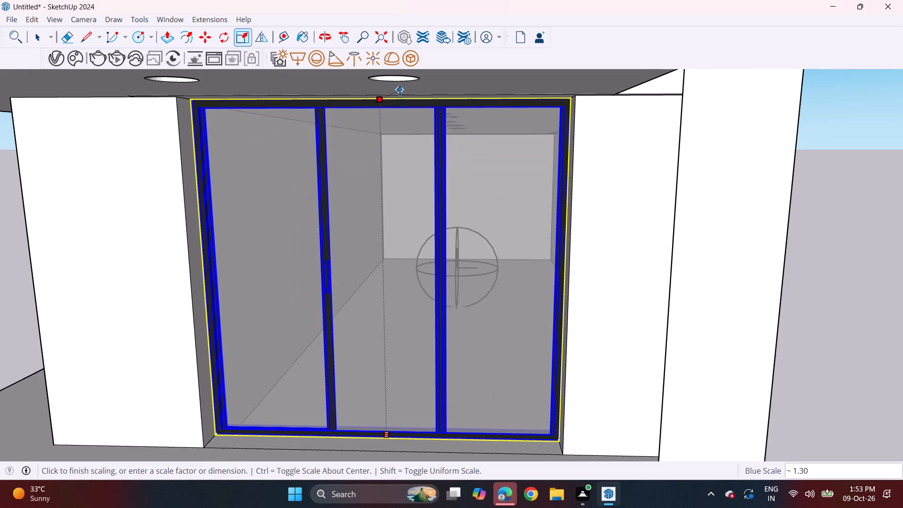
double_click(249, 89)
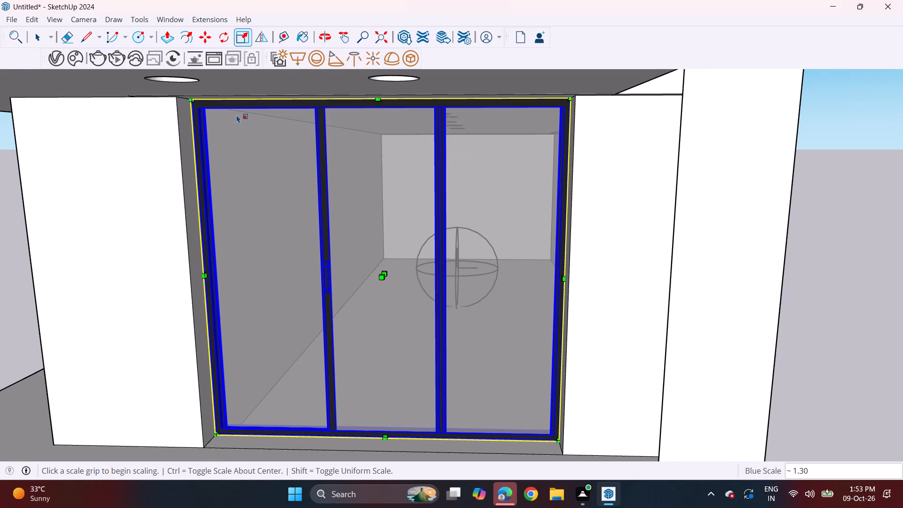
Move the middle-floor sliding door about 10" so its top corner meets the opening's front top corner.
key(space)
key(m)
click(190, 99)
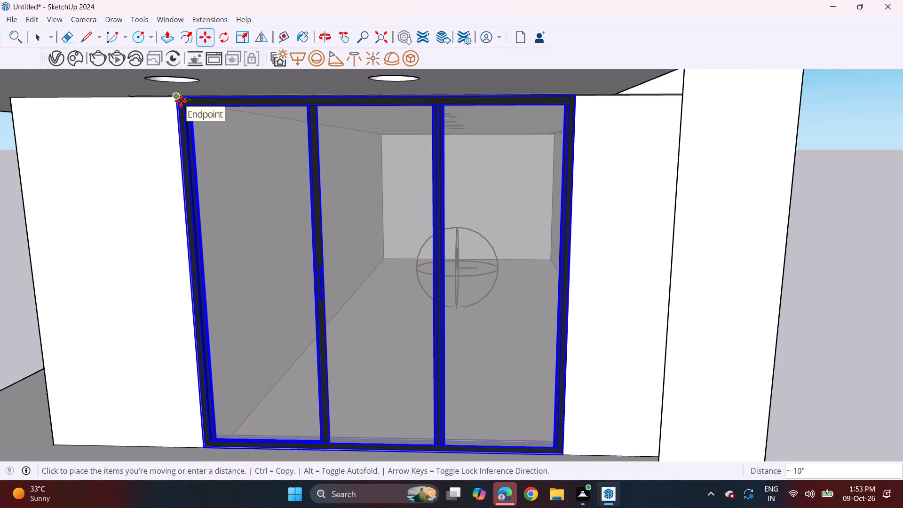
click(181, 101)
Scale the top-floor sliding door's width along the red axis by about 1.35 to span its opening.
scroll(326, 177, down, 6)
middle_drag(324, 195, 367, 165)
scroll(367, 165, down, 3)
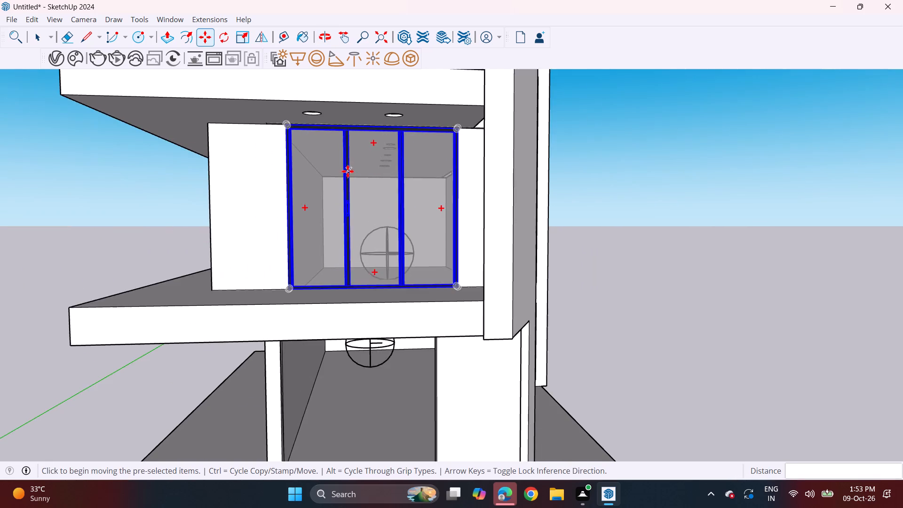
scroll(348, 171, down, 1)
shift+middle_drag(370, 281, 380, 244)
shift+middle_drag(372, 170, 373, 306)
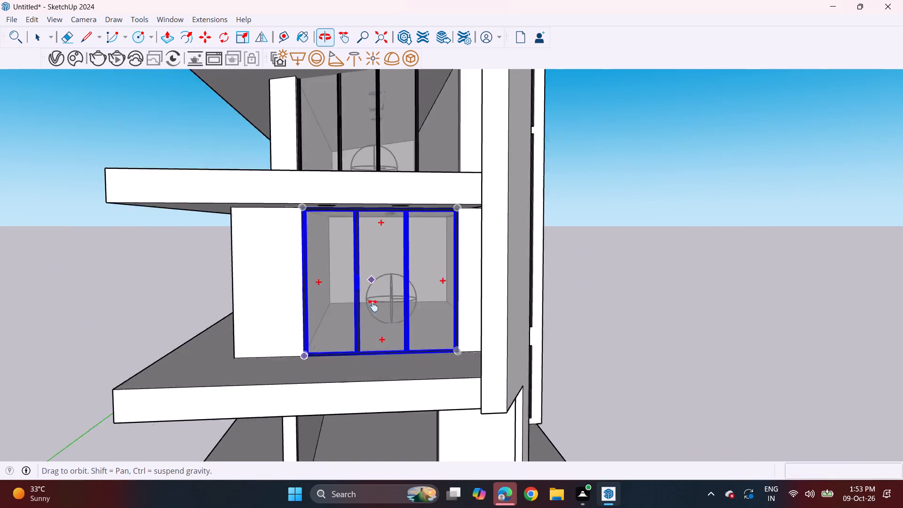
shift+middle_drag(373, 306, 373, 328)
middle_drag(355, 200, 345, 221)
middle_drag(385, 194, 377, 193)
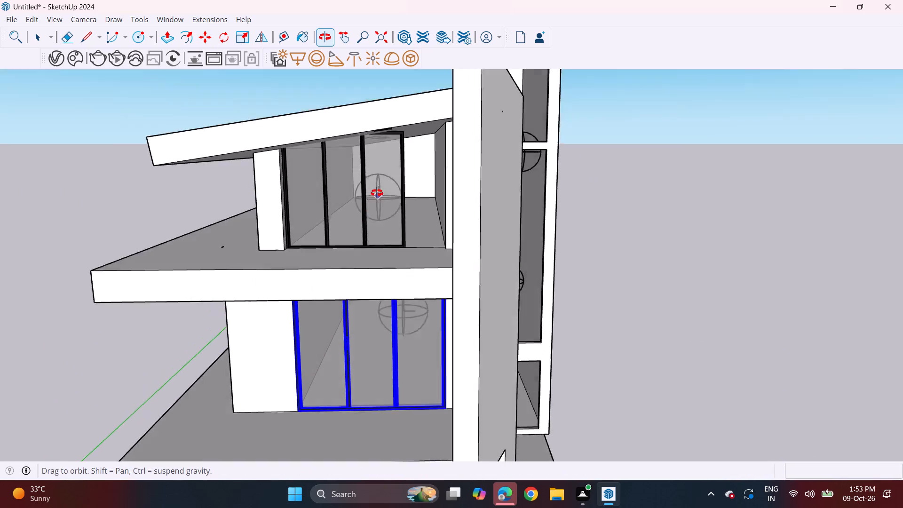
middle_drag(377, 193, 333, 207)
scroll(369, 206, up, 3)
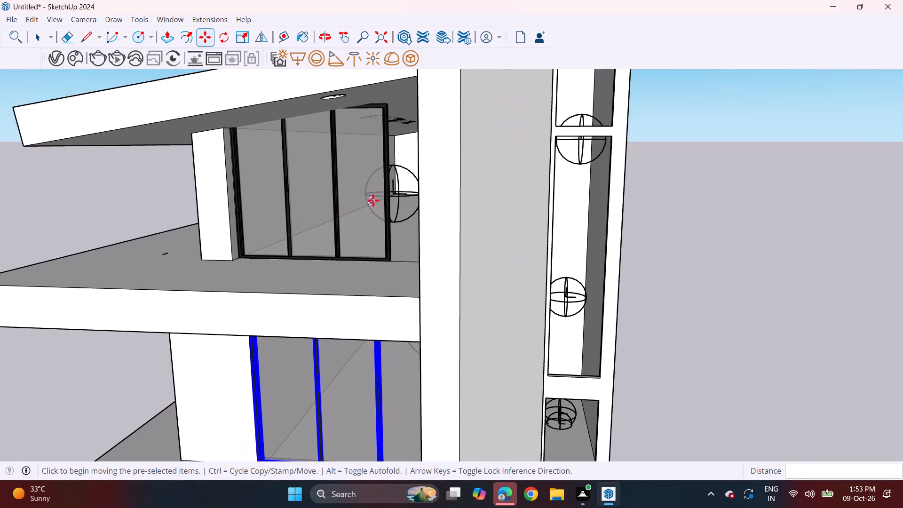
scroll(373, 200, up, 3)
key(space)
click(392, 198)
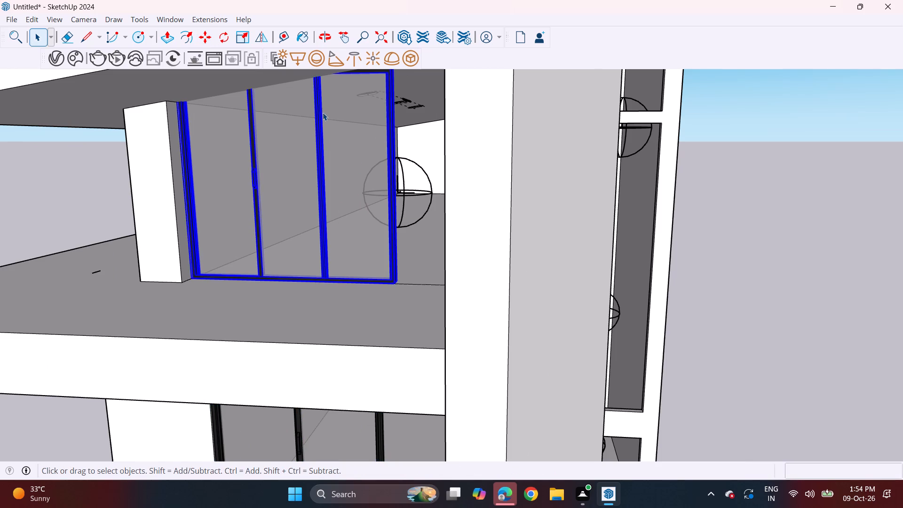
click(244, 41)
shift+middle_drag(385, 188, 313, 271)
middle_drag(311, 271, 324, 279)
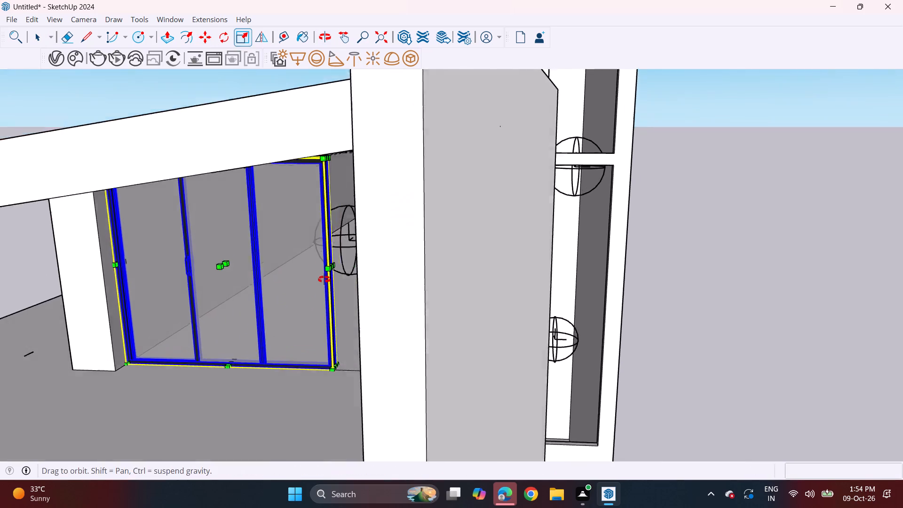
middle_drag(324, 279, 331, 285)
scroll(334, 267, up, 4)
click(342, 280)
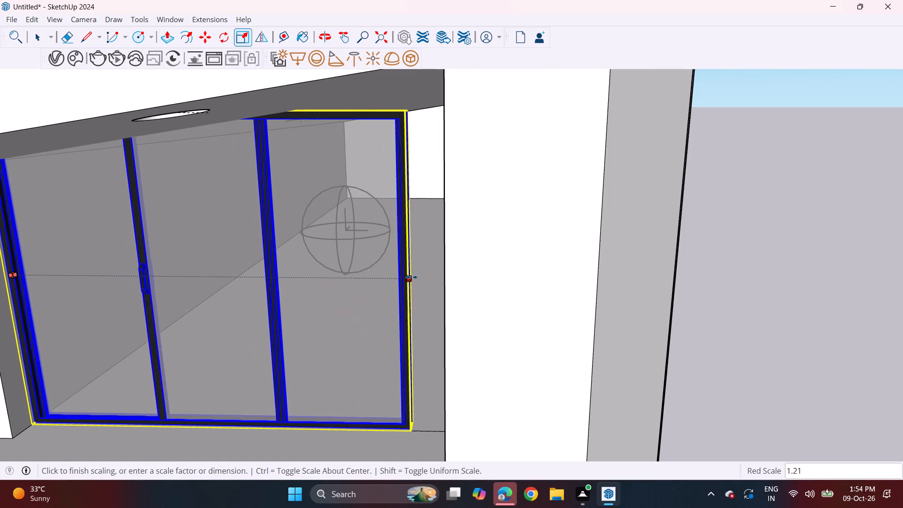
middle_drag(412, 277, 457, 262)
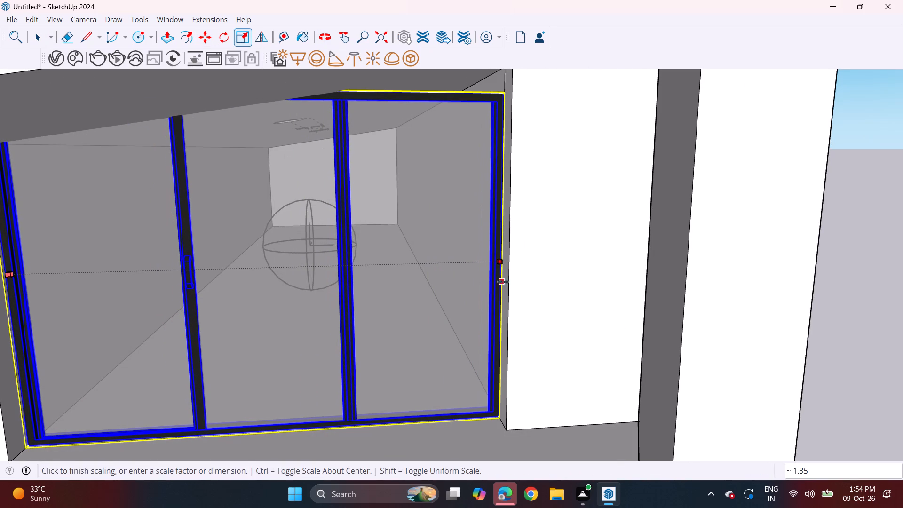
click(506, 282)
Scale the top-floor sliding door's height along the blue axis by about 1.12 so its top passes into the sloping roof slab.
middle_drag(424, 351, 428, 326)
middle_drag(428, 326, 428, 324)
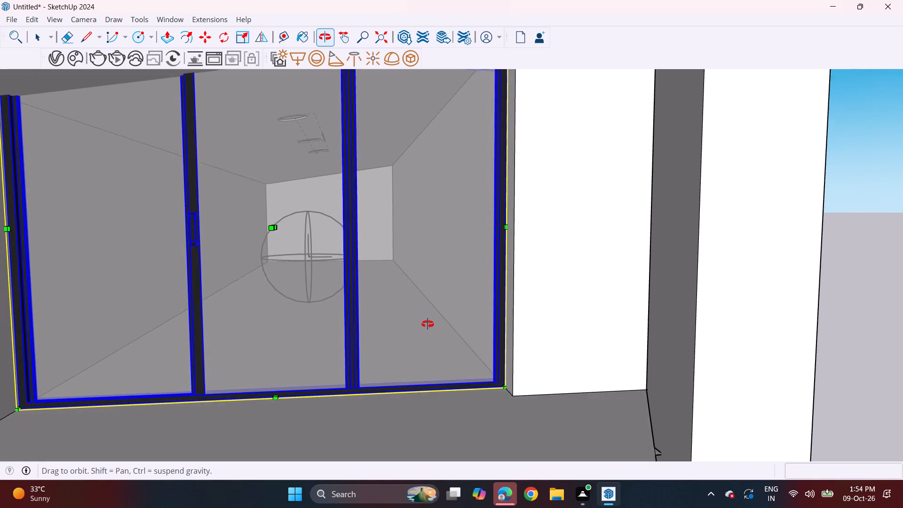
middle_drag(428, 324, 425, 321)
scroll(392, 312, down, 5)
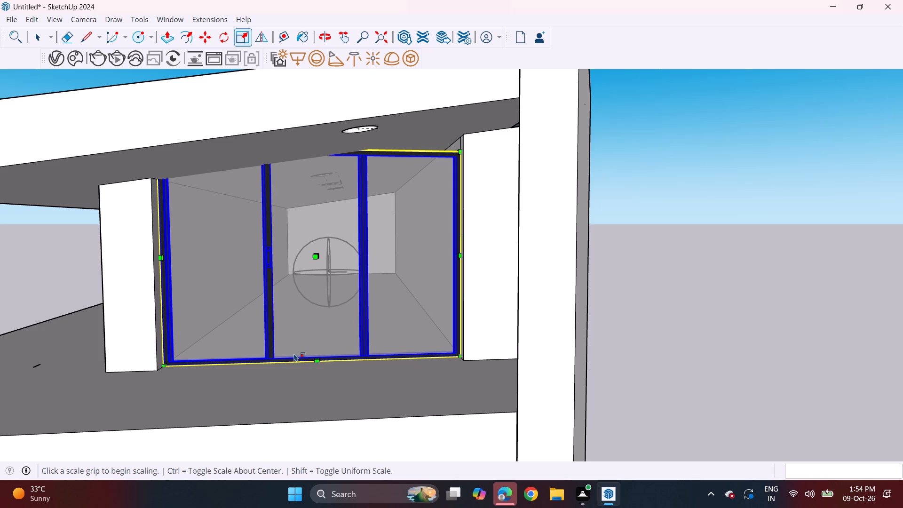
scroll(334, 313, down, 8)
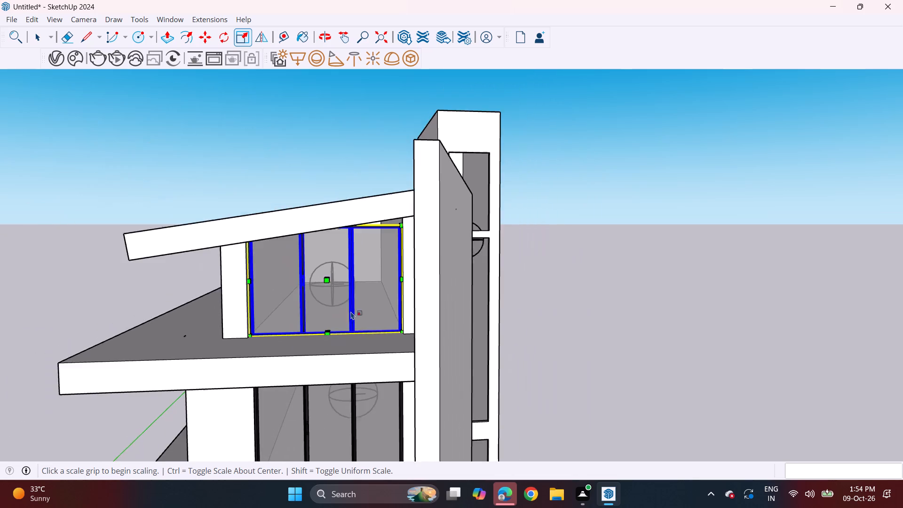
scroll(351, 311, down, 1)
middle_drag(356, 340, 361, 361)
scroll(427, 228, up, 3)
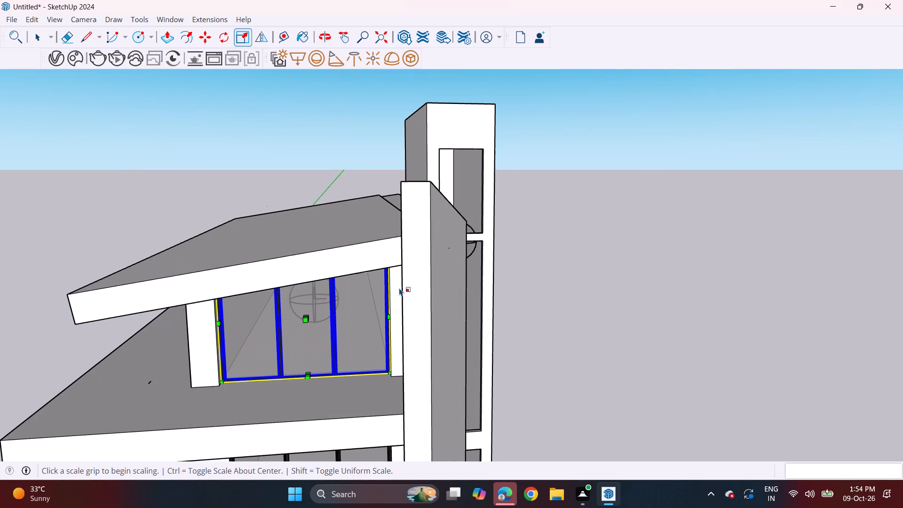
middle_drag(416, 250, 444, 179)
scroll(381, 219, up, 3)
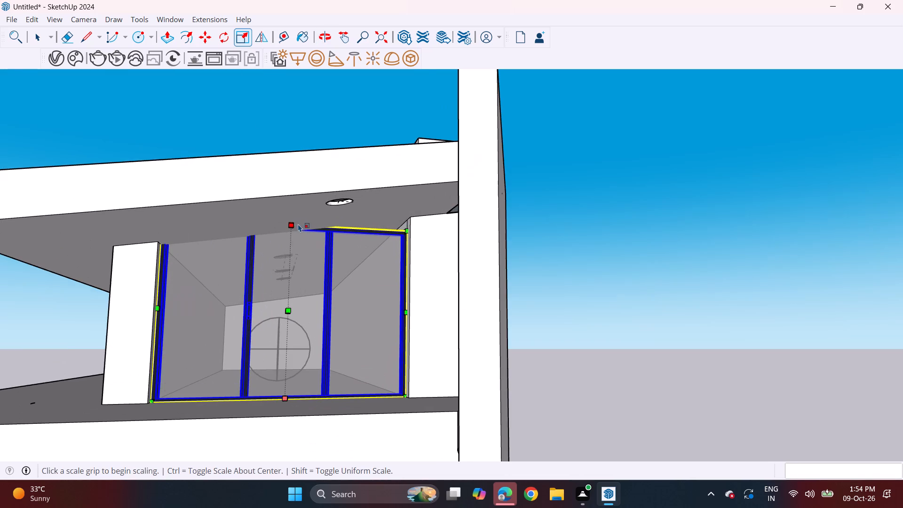
middle_drag(295, 222, 272, 253)
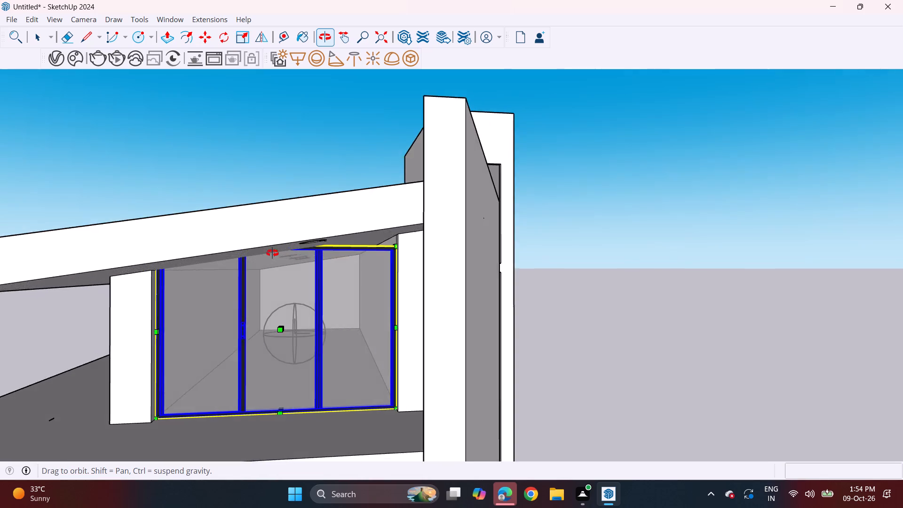
middle_drag(272, 253, 293, 392)
middle_drag(301, 438, 307, 224)
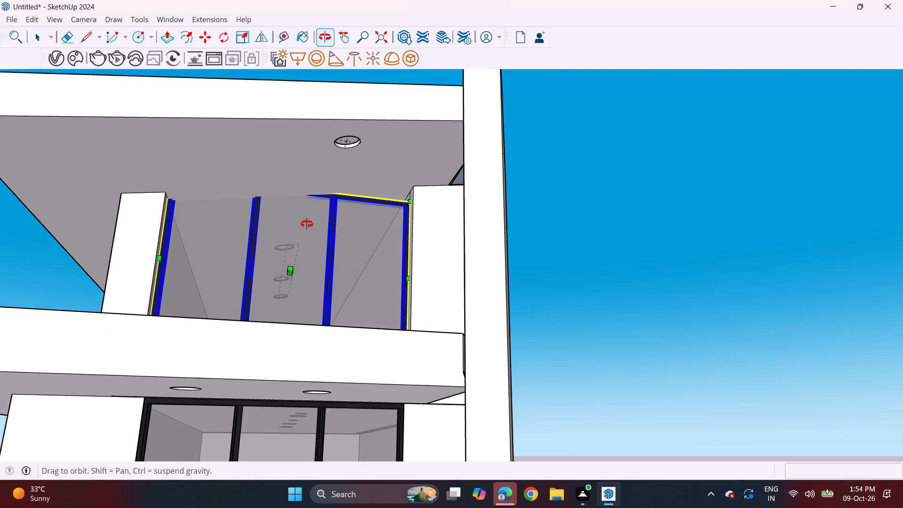
middle_drag(307, 224, 307, 222)
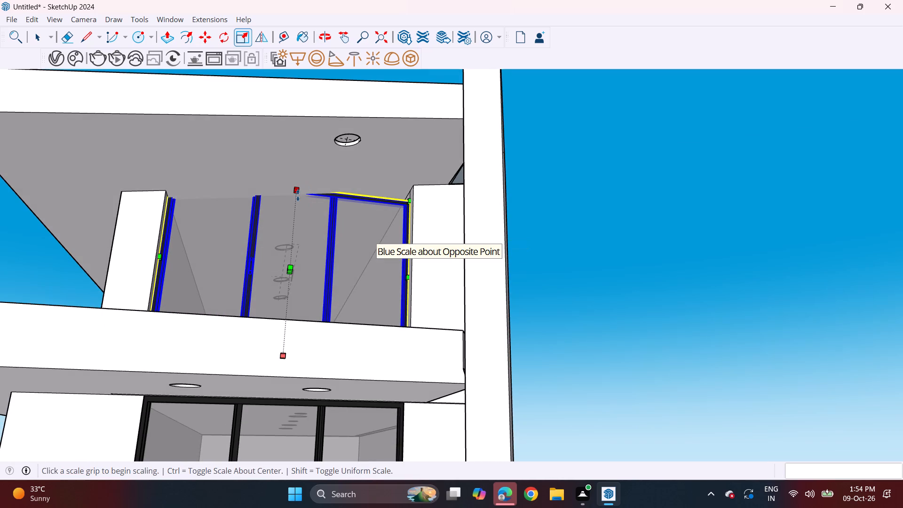
click(298, 195)
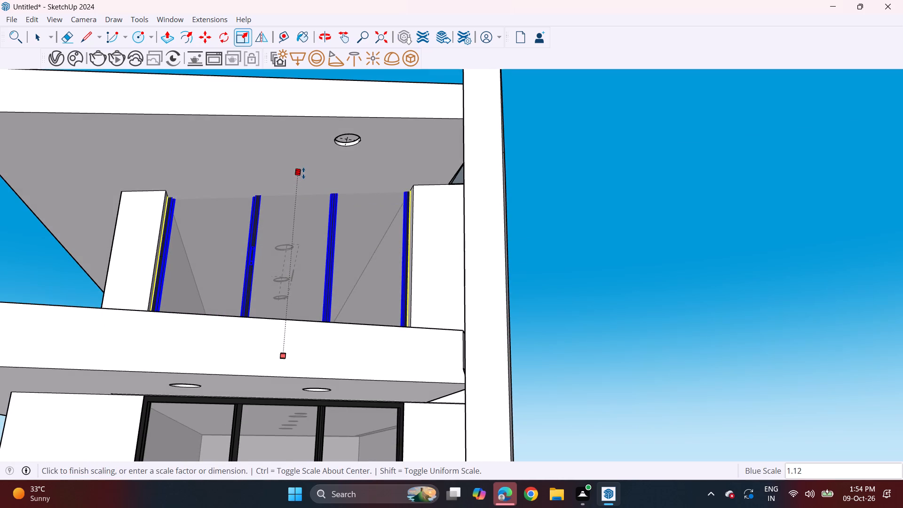
click(303, 173)
middle_drag(326, 248, 293, 295)
scroll(293, 295, down, 6)
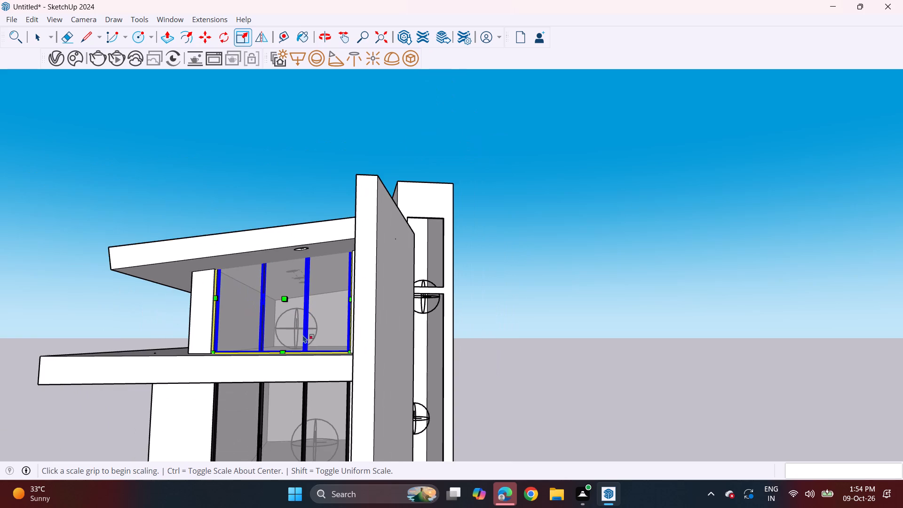
middle_drag(297, 359, 330, 331)
key(space)
click(522, 357)
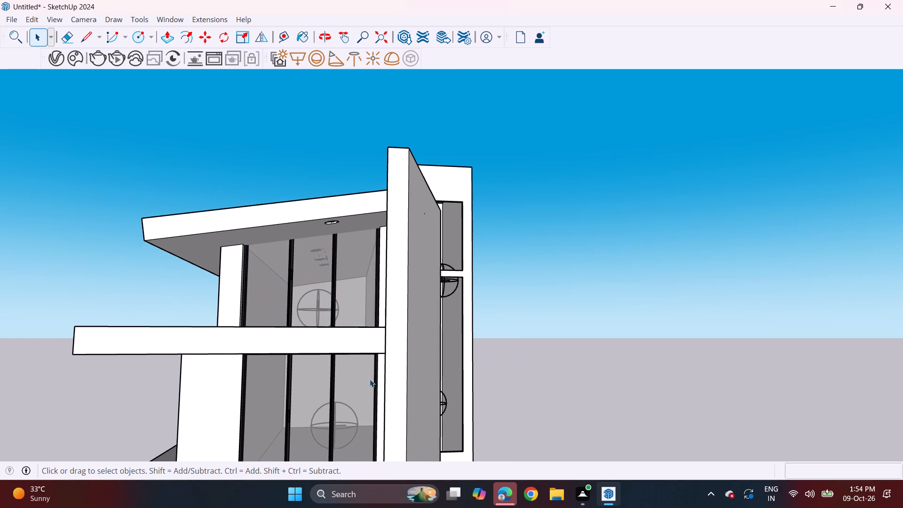
Draw a rectangle about 8 1/4" by 1 15/16" at the top of the top-floor opening's left jamb face.
middle_drag(352, 367, 351, 380)
scroll(345, 375, down, 5)
shift+middle_drag(338, 386, 373, 254)
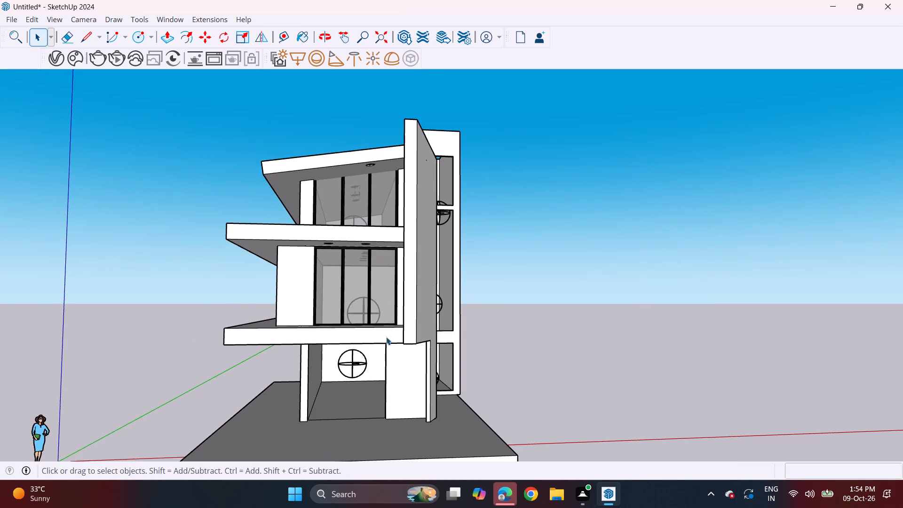
middle_drag(386, 342, 367, 357)
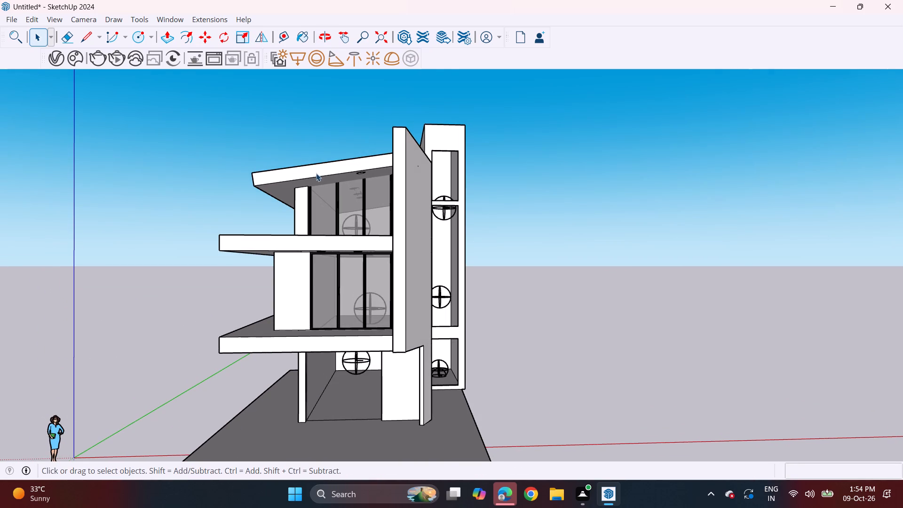
scroll(316, 173, up, 19)
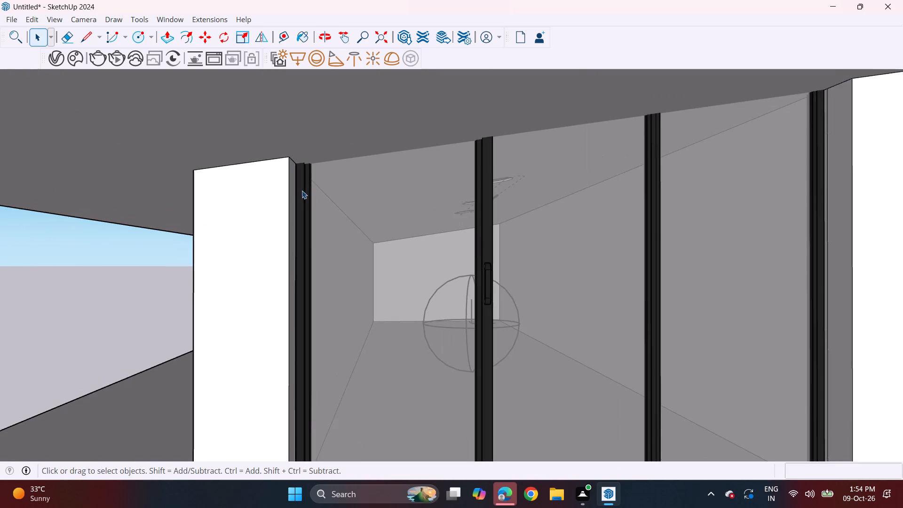
middle_drag(290, 190, 253, 199)
middle_click(283, 167)
scroll(283, 167, up, 6)
scroll(221, 178, up, 4)
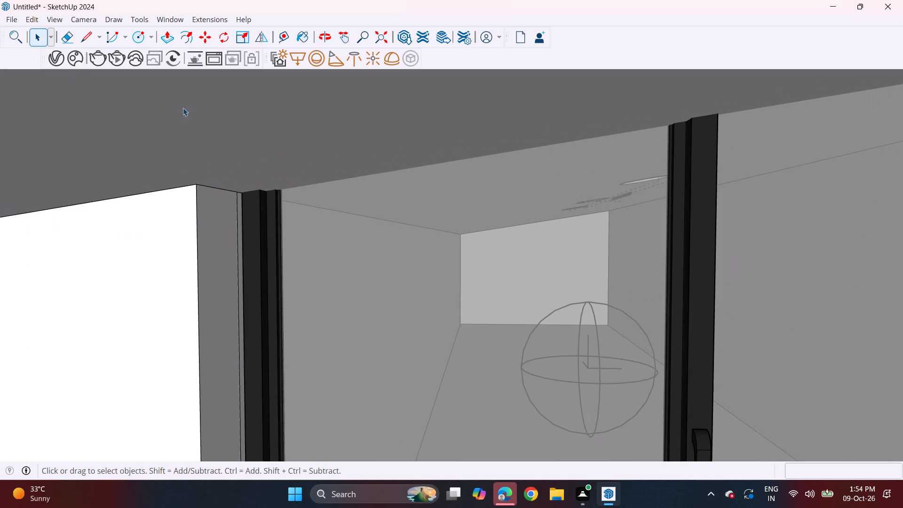
click(150, 37)
click(166, 54)
scroll(252, 187, up, 1)
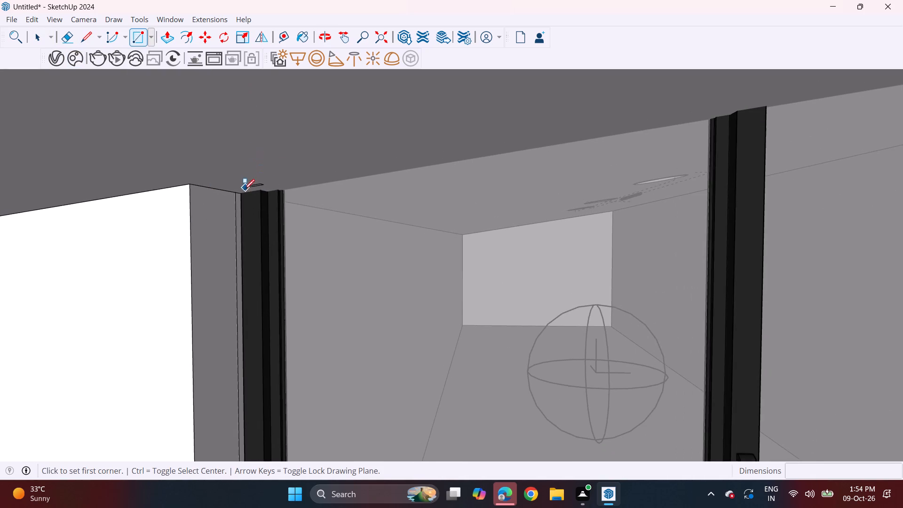
scroll(244, 190, up, 1)
click(239, 196)
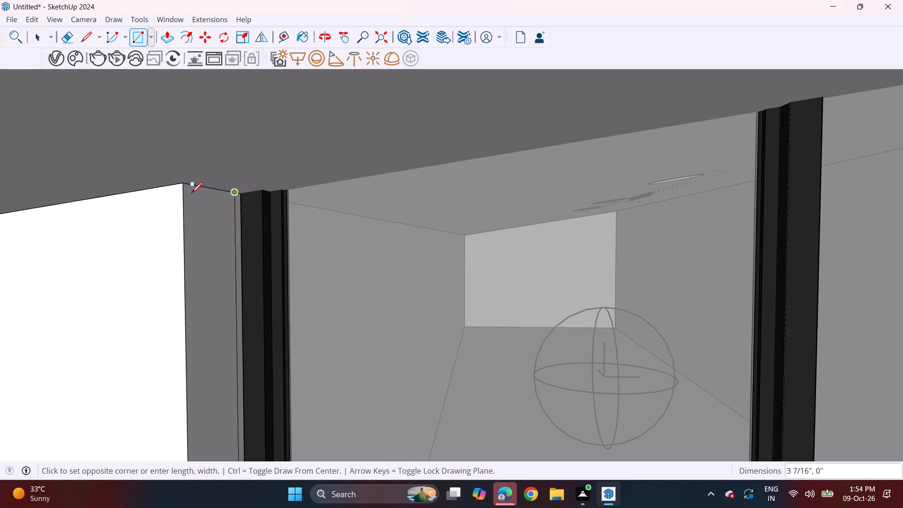
click(187, 186)
click(183, 181)
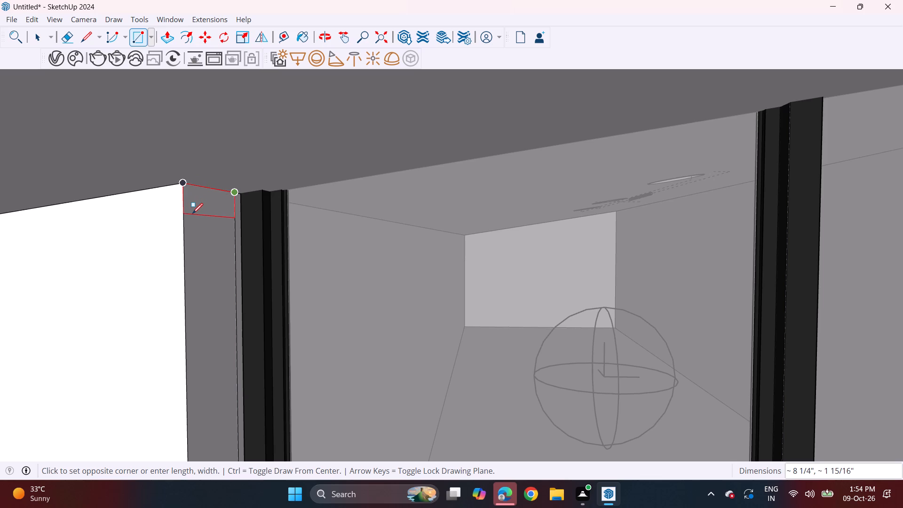
click(192, 214)
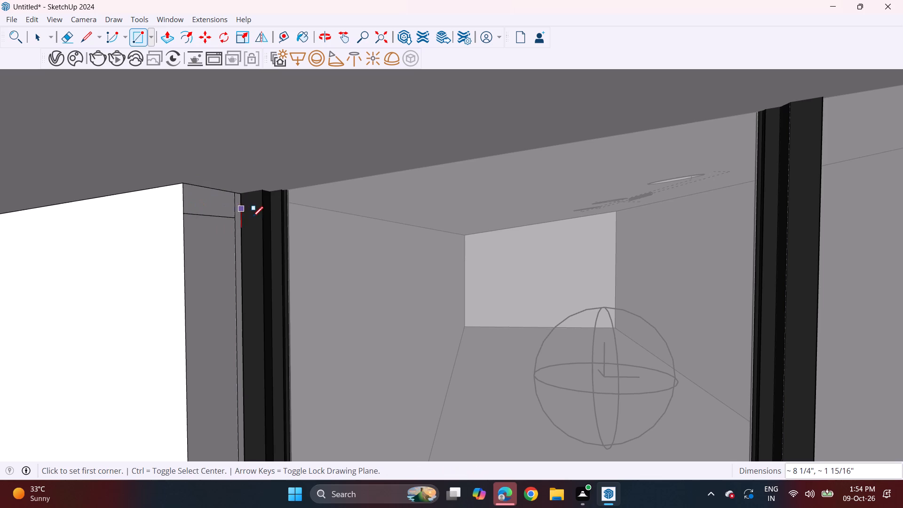
Draw a line about 10' 8 5/8" long from the small jamb rectangle across the opening's top to the opposite jamb face.
scroll(250, 215, down, 3)
click(88, 40)
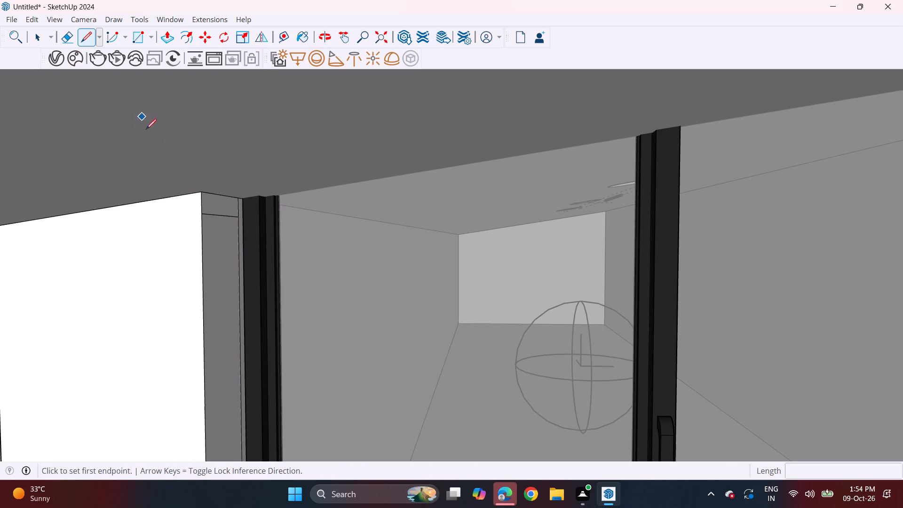
click(219, 206)
scroll(386, 181, down, 4)
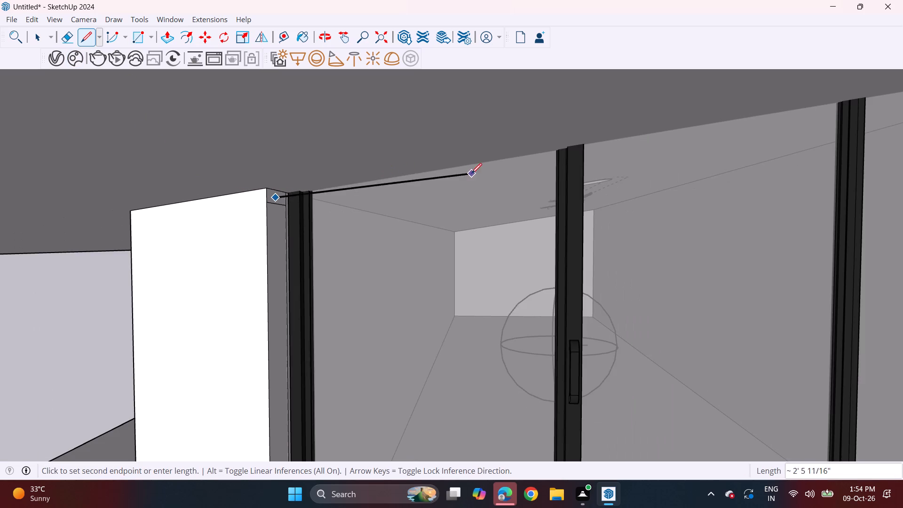
shift+middle_drag(472, 173, 175, 168)
scroll(212, 161, down, 8)
middle_drag(332, 164, 426, 145)
scroll(618, 113, up, 3)
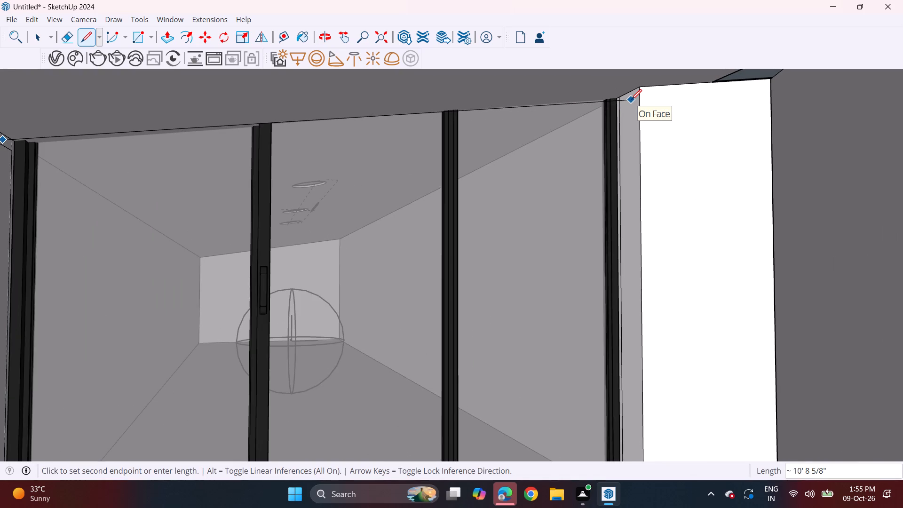
click(631, 100)
scroll(594, 124, down, 5)
middle_drag(356, 157, 304, 166)
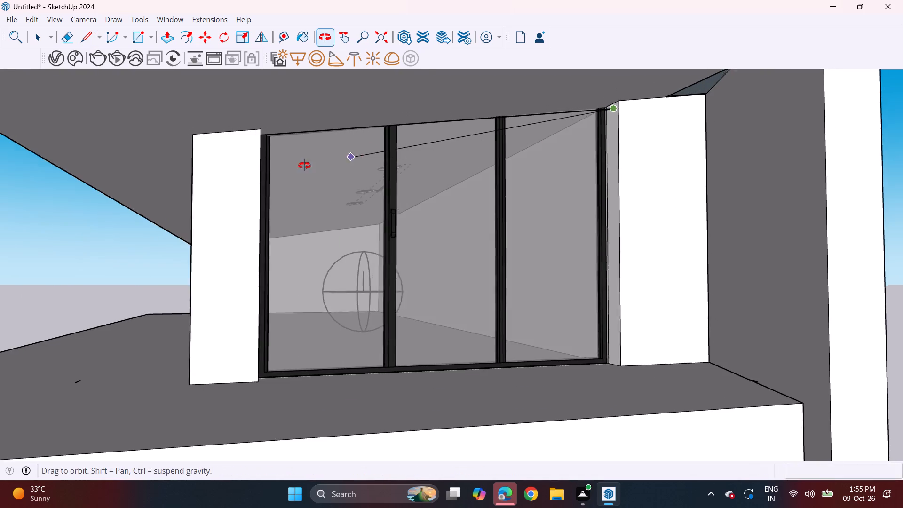
middle_drag(304, 166, 288, 169)
key(space)
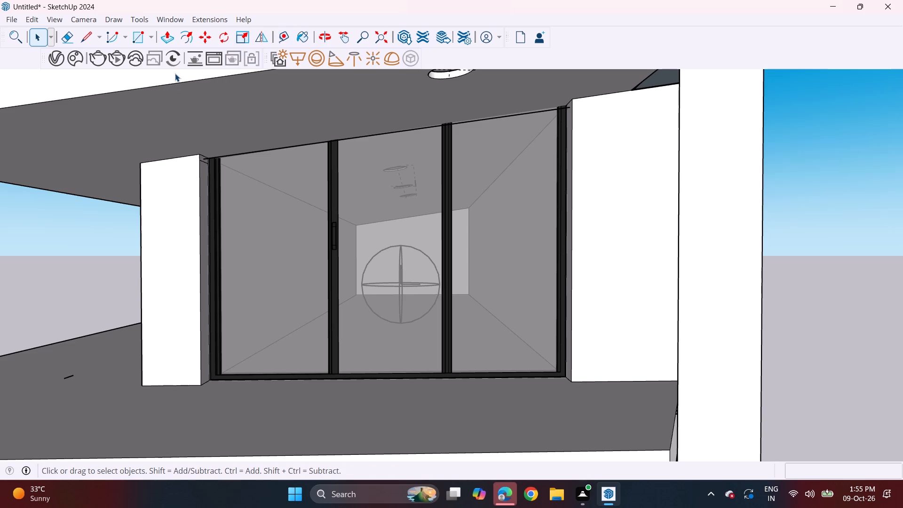
Look through the available drawing tools and the list of optional toolbars.
click(125, 36)
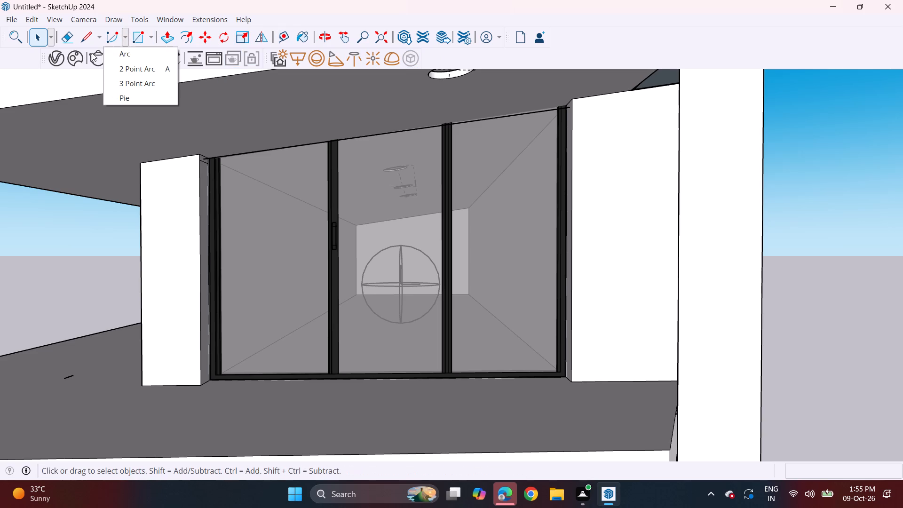
click(103, 35)
click(152, 35)
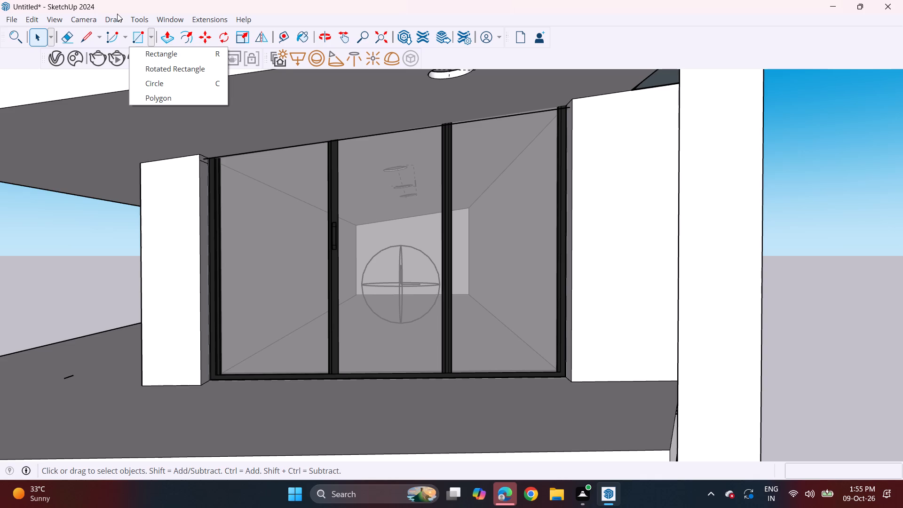
click(136, 18)
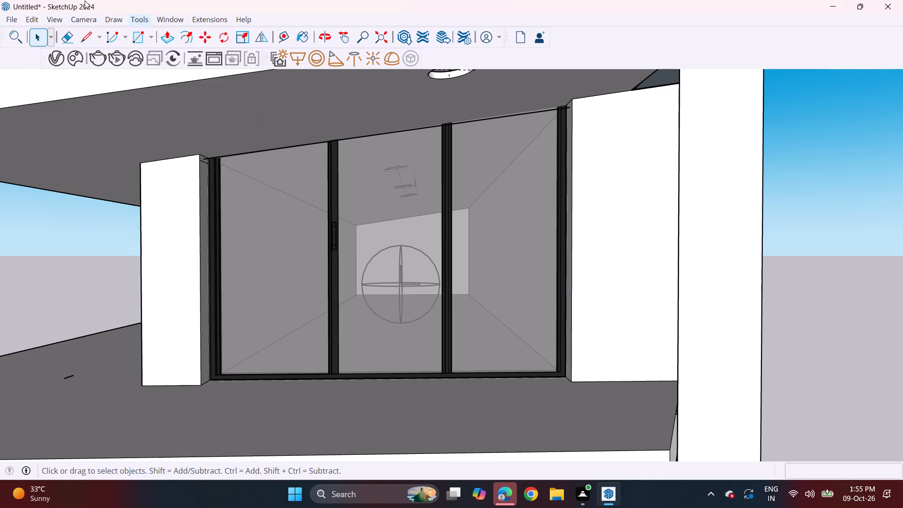
click(61, 33)
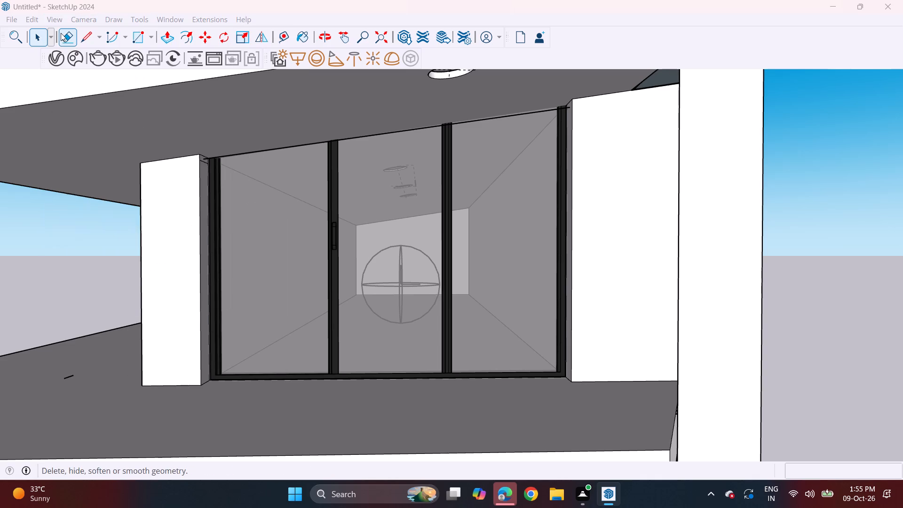
scroll(375, 204, down, 2)
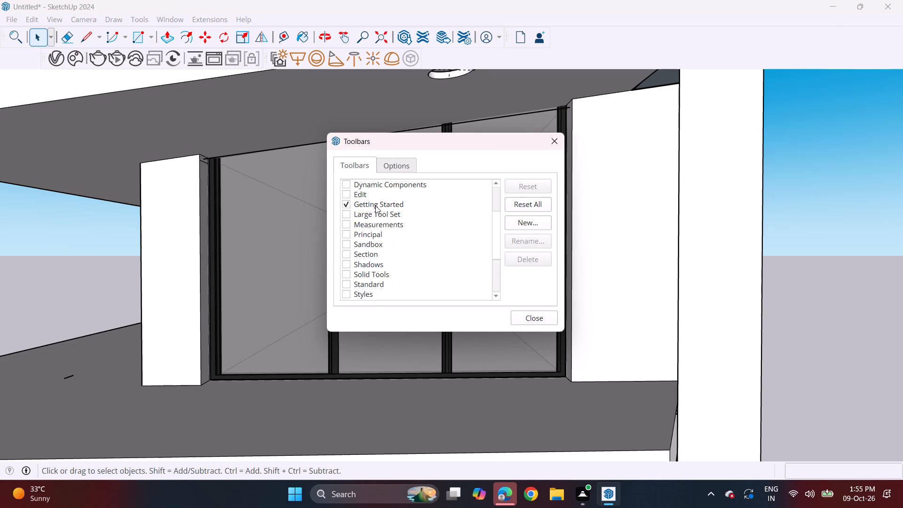
scroll(374, 206, down, 6)
scroll(379, 218, up, 8)
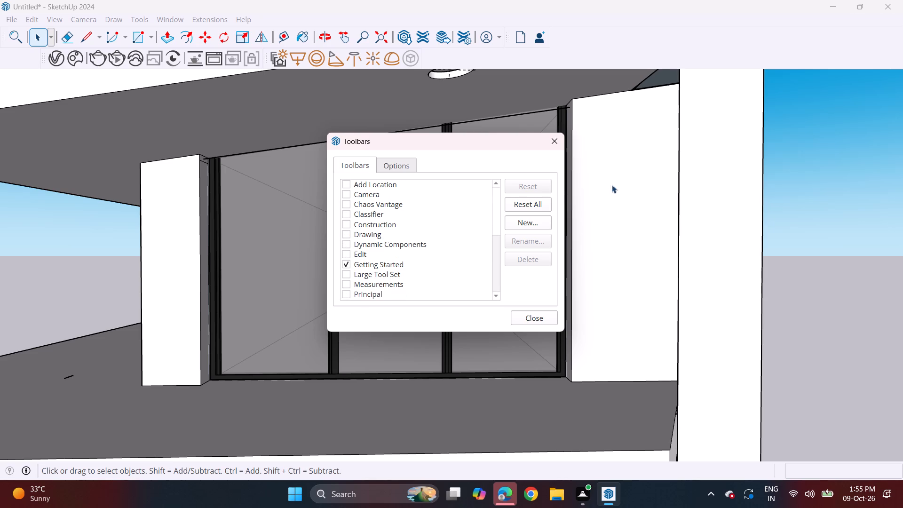
click(555, 143)
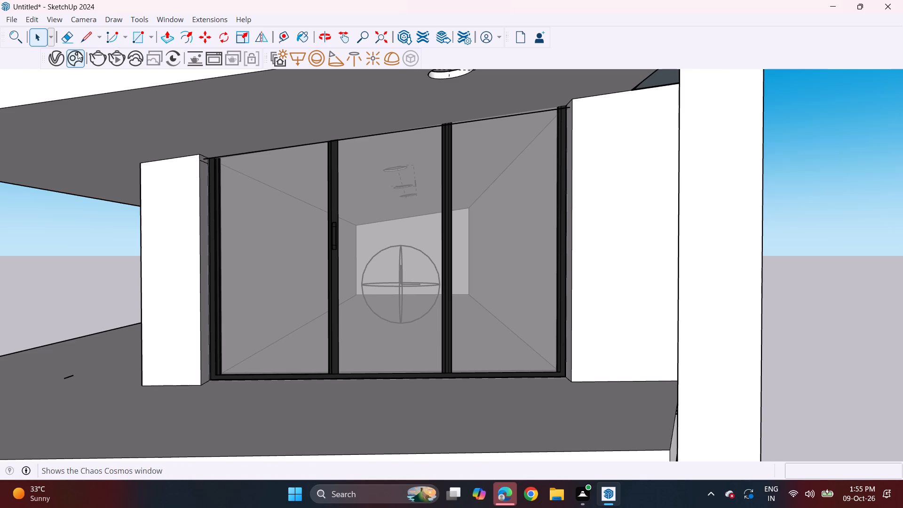
drag(157, 36, 156, 45)
click(149, 41)
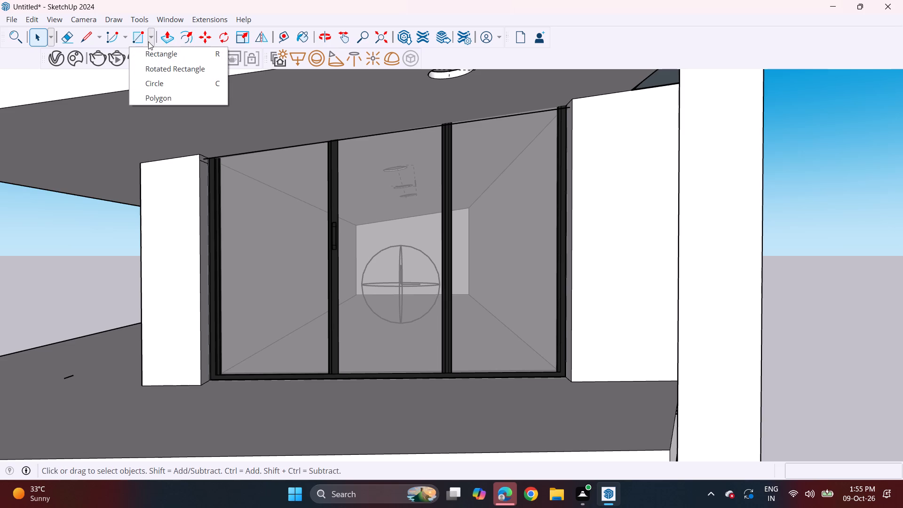
click(148, 41)
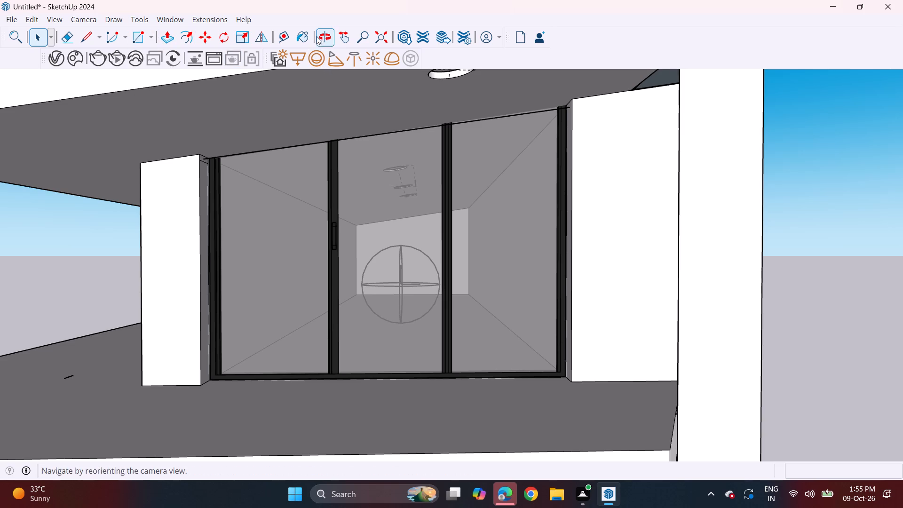
Remove the Entity Info section from the Default Tray and close the tray.
drag(294, 29, 296, 46)
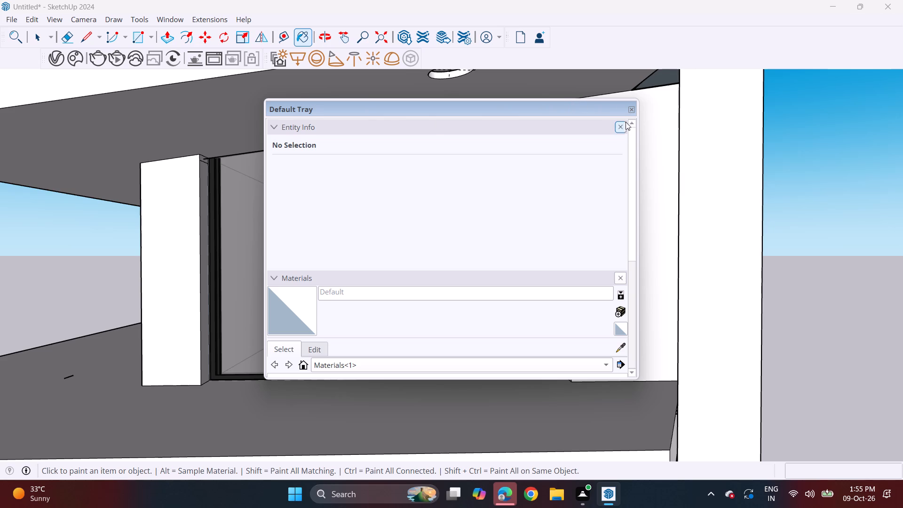
click(622, 130)
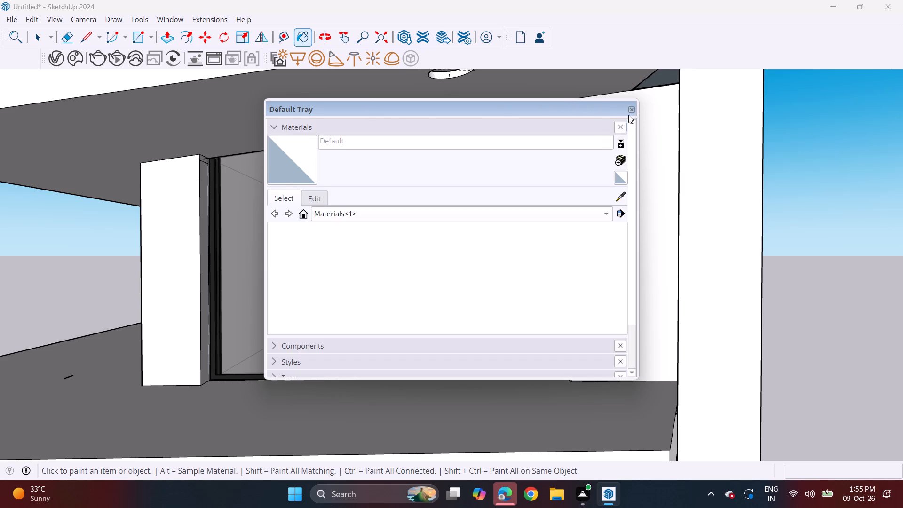
click(628, 111)
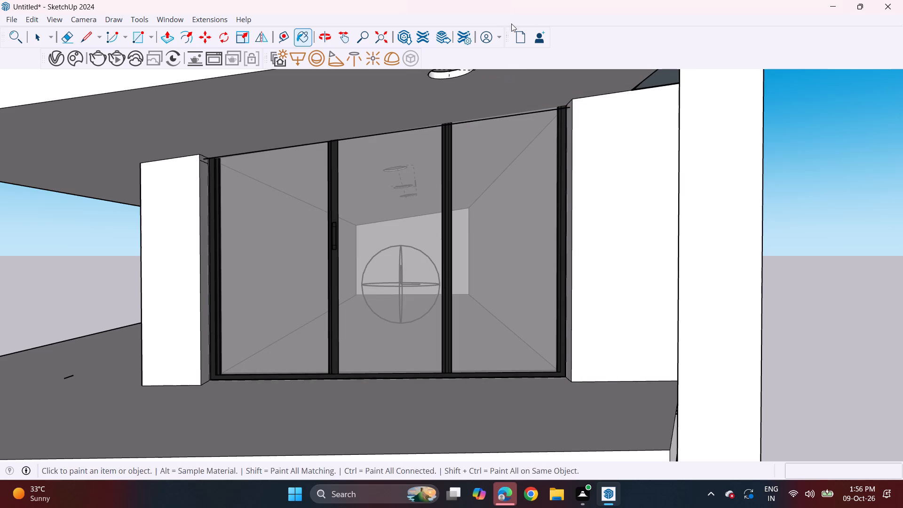
Move the small two-tool toolbar along its row, away from the other toolbars.
drag(506, 40, 694, 46)
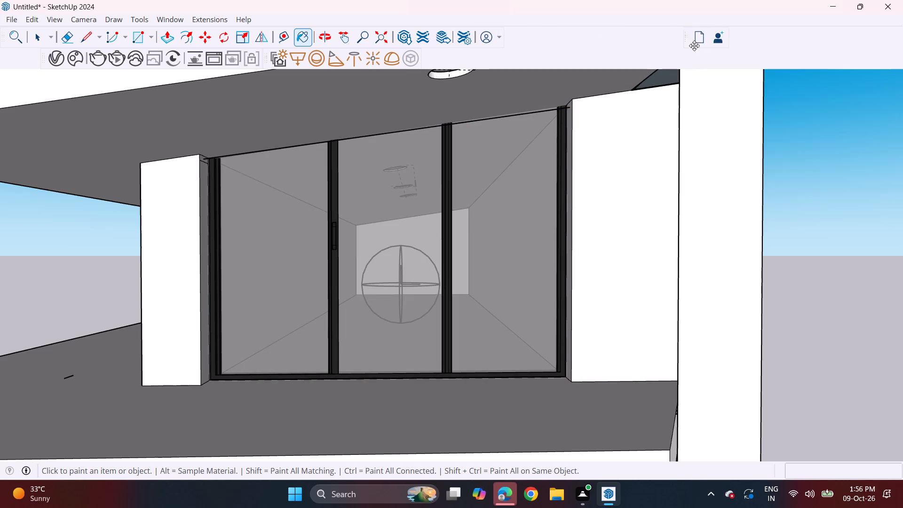
drag(694, 46, 811, 39)
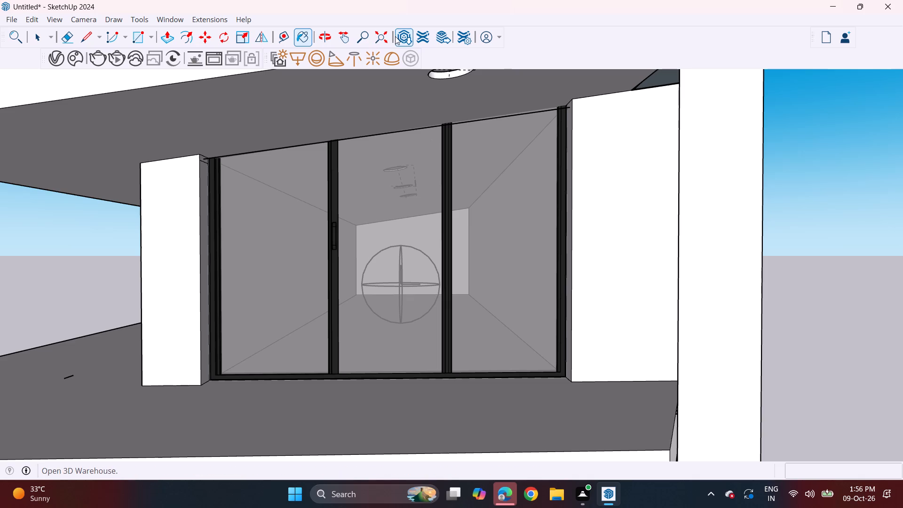
double_click(445, 46)
drag(445, 46, 466, 48)
click(550, 190)
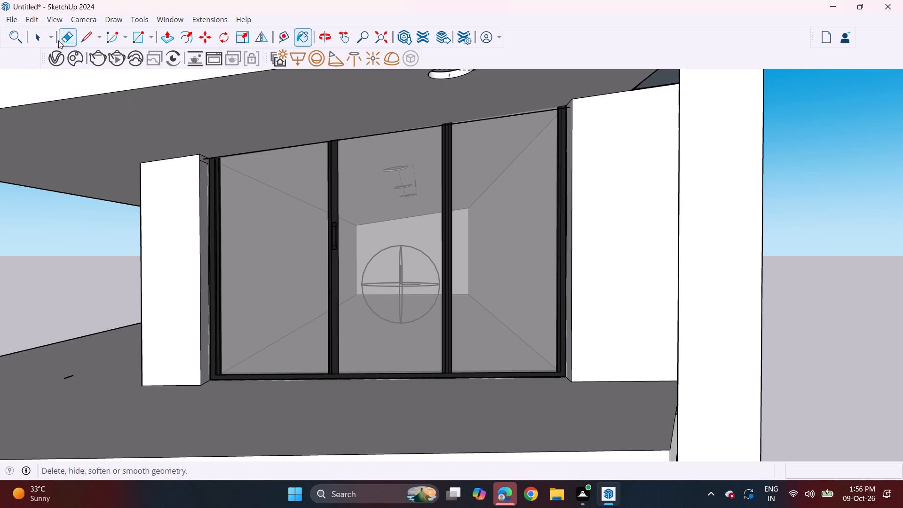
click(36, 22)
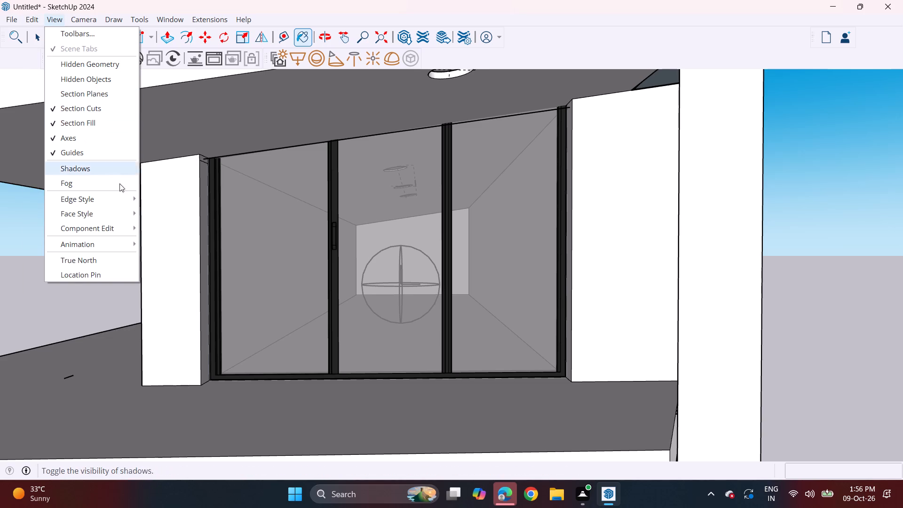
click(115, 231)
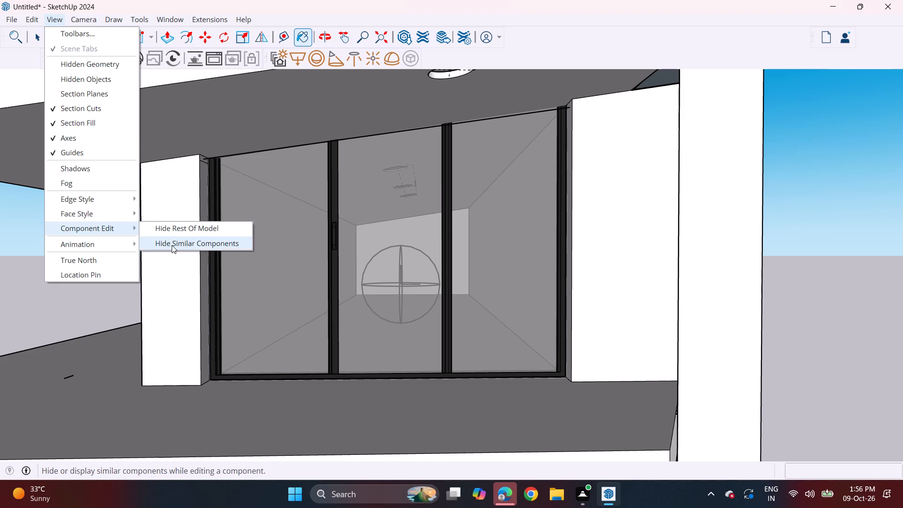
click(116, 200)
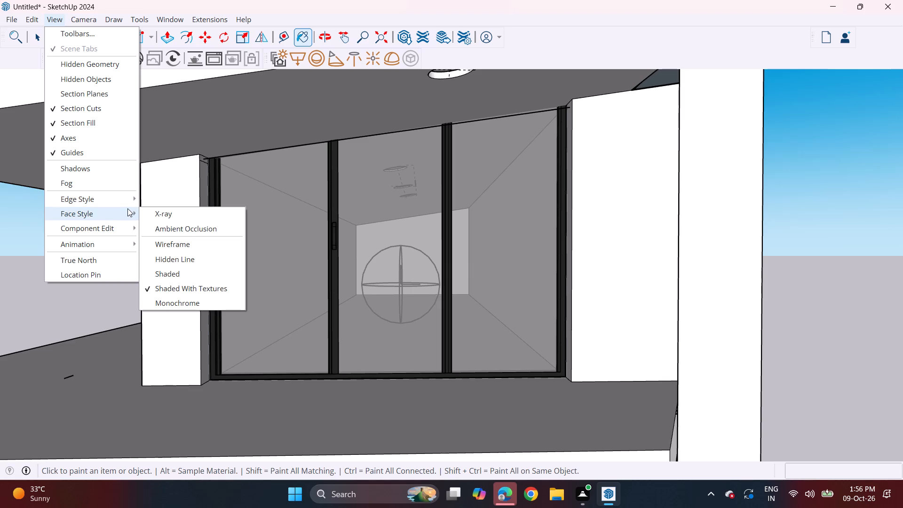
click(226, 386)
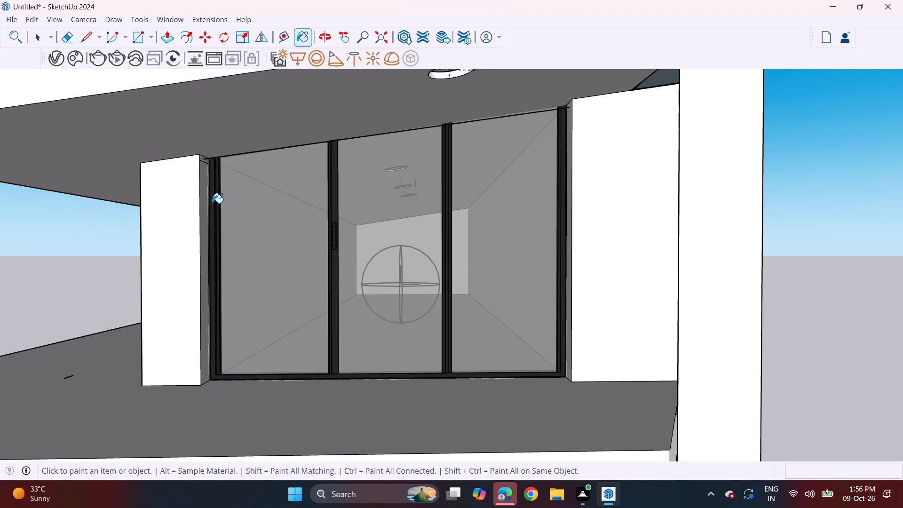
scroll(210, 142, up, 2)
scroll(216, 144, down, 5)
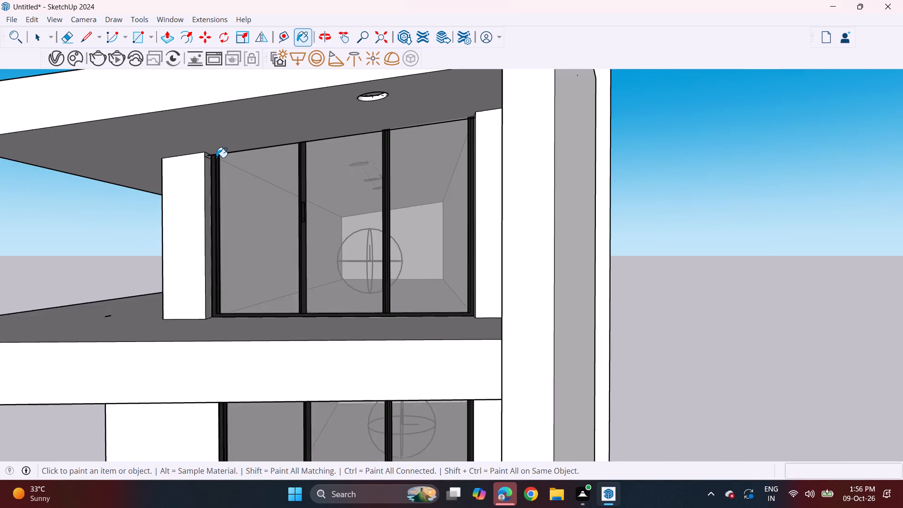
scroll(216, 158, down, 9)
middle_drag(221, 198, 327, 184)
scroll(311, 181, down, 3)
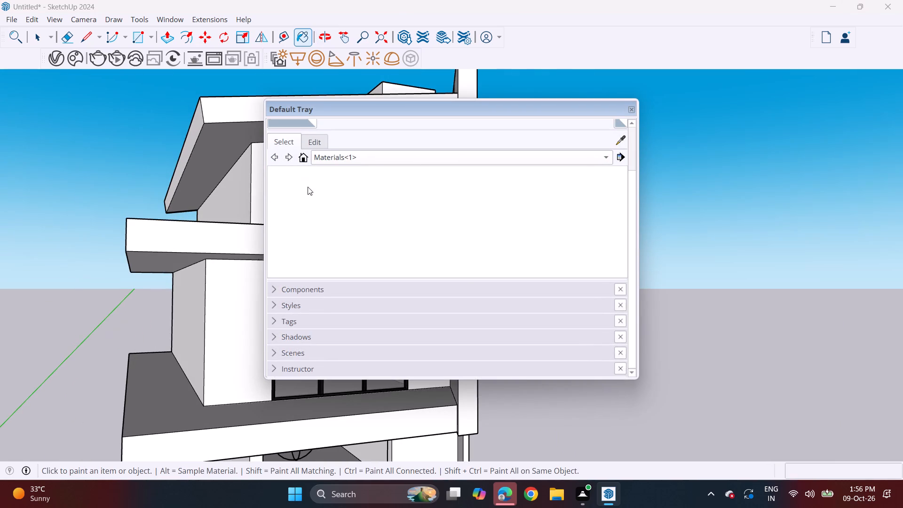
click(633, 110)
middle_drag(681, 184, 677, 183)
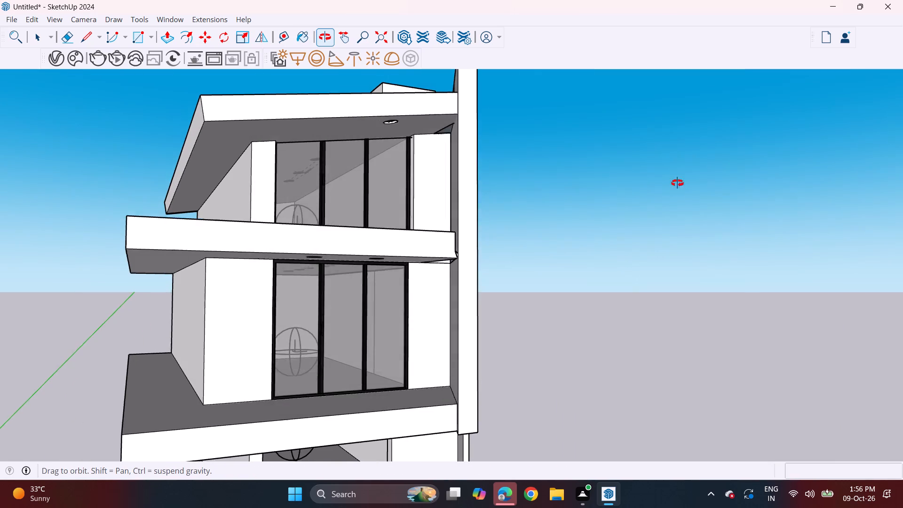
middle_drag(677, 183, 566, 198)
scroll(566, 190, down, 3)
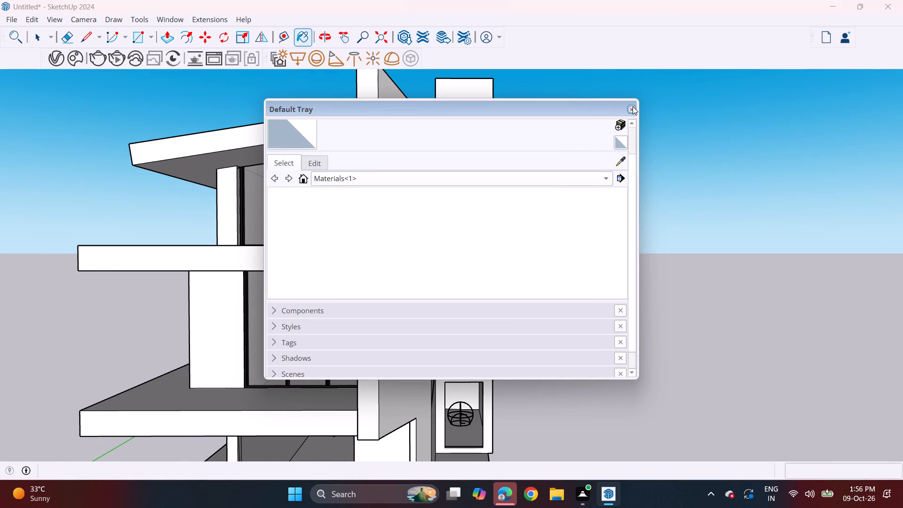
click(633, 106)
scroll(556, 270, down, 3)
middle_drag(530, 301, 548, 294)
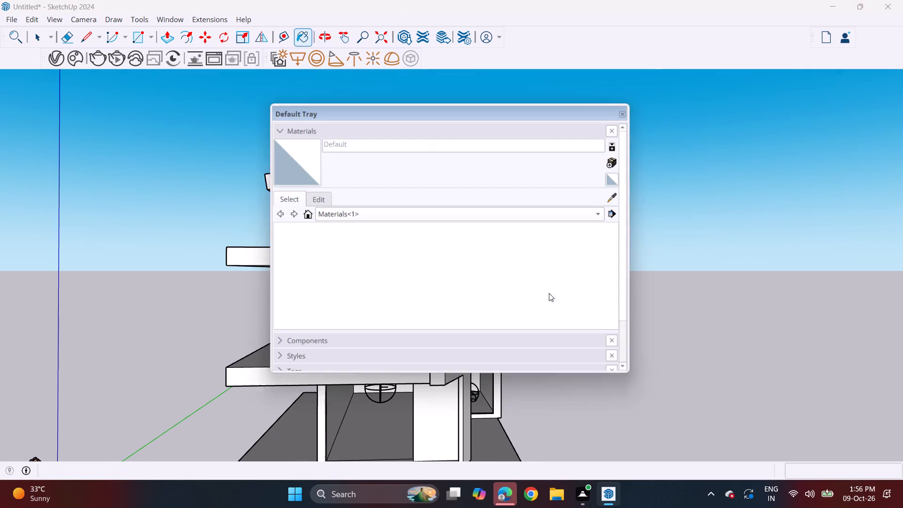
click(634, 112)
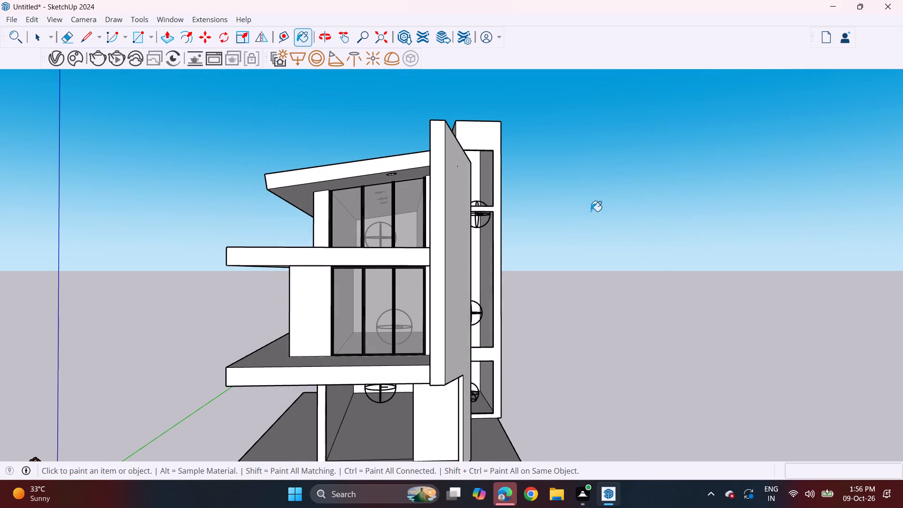
Import the curtain model "Component (1)" from the Downloads folder and place it on the open ground beside the villa.
key(space)
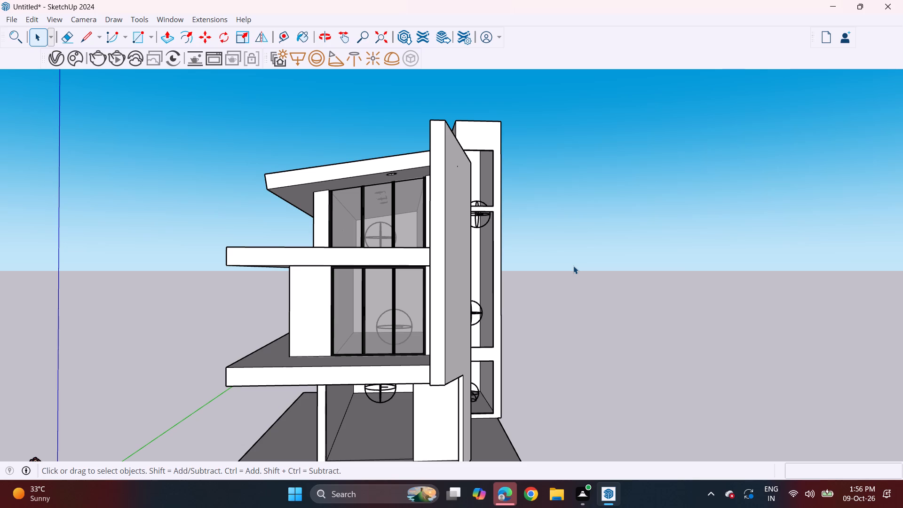
click(15, 17)
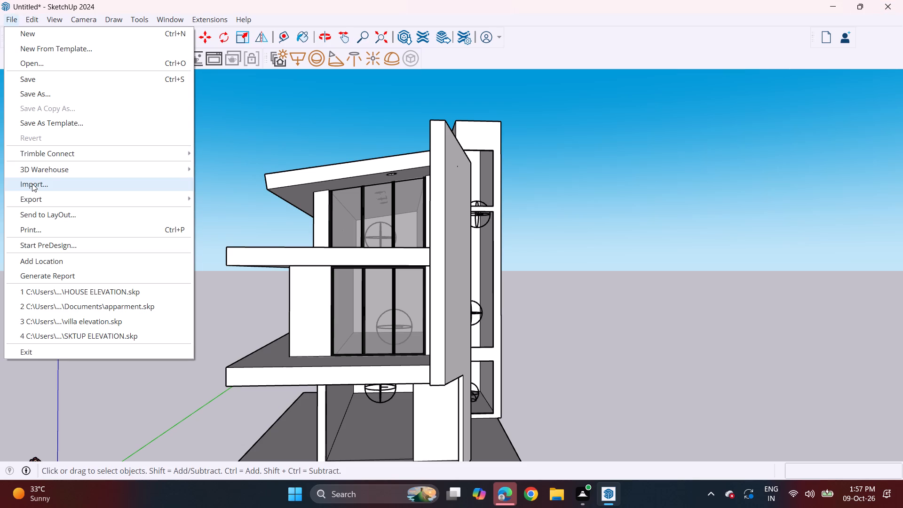
click(32, 183)
scroll(283, 146, down, 10)
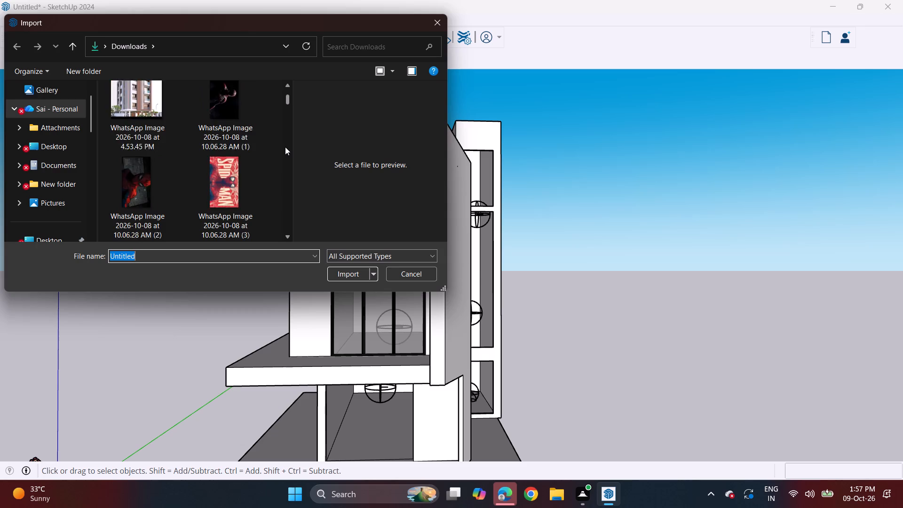
scroll(285, 147, down, 7)
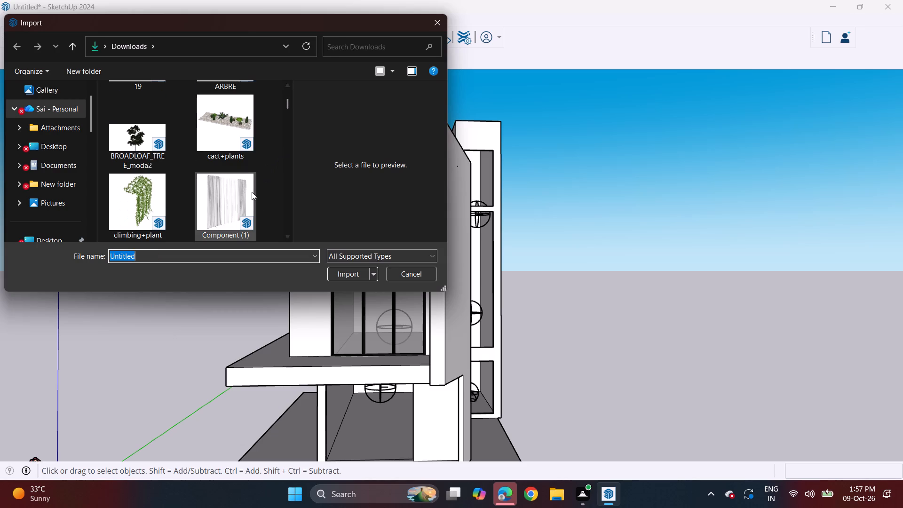
click(252, 192)
click(349, 276)
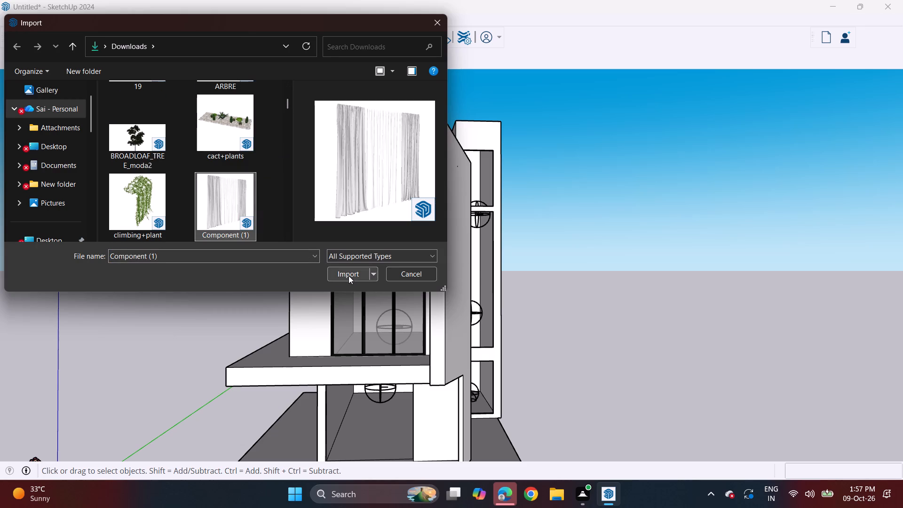
click(618, 360)
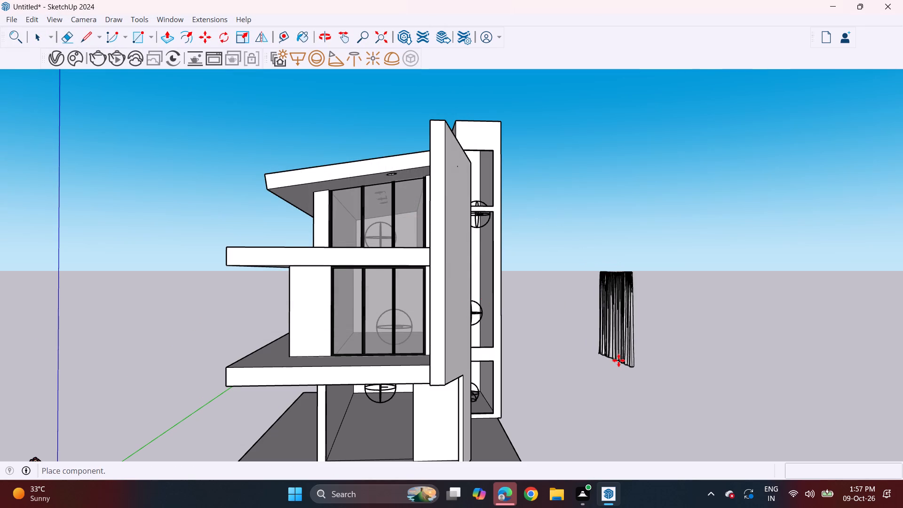
Explode the imported curtain, including its nested groups, into separate curtain sections.
middle_drag(638, 347, 280, 338)
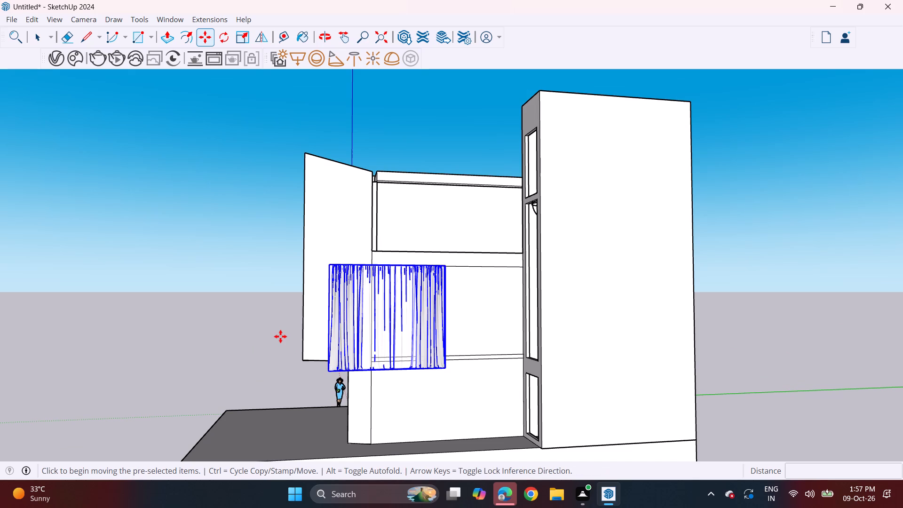
middle_drag(325, 350, 693, 410)
key(space)
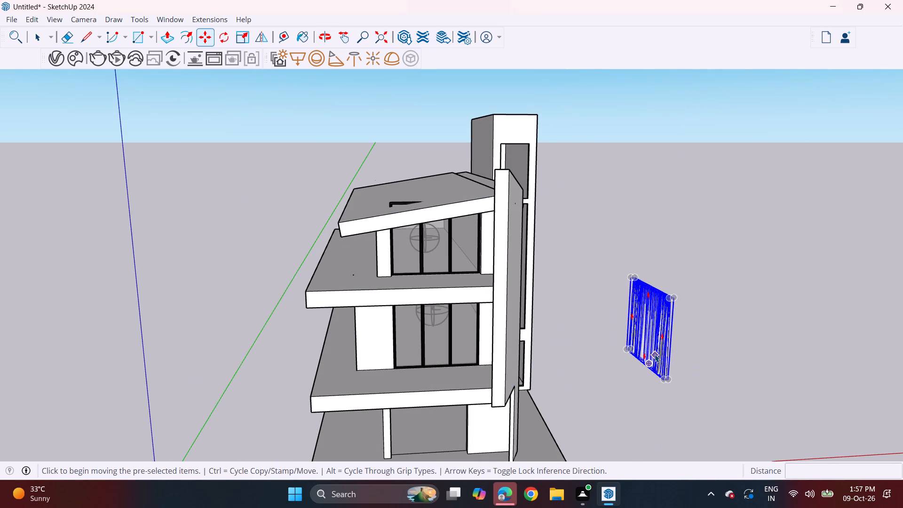
right_click(655, 354)
click(696, 122)
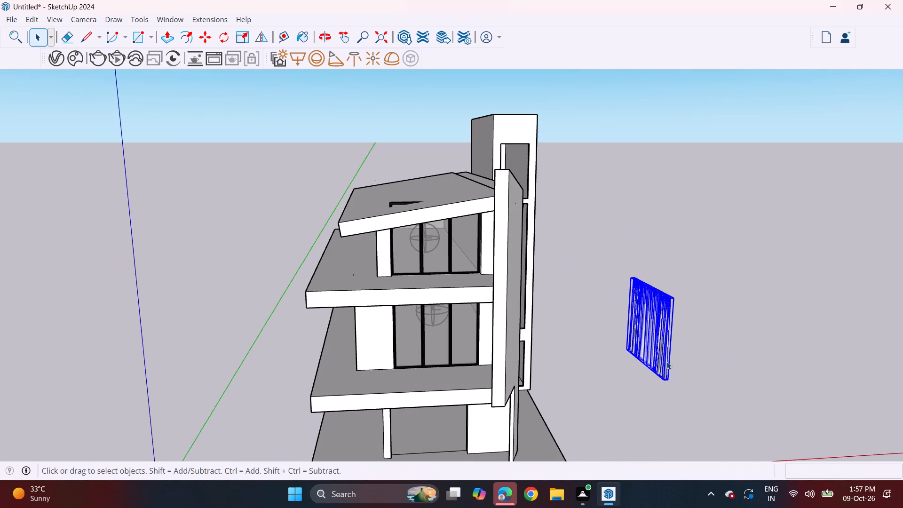
click(680, 359)
click(642, 320)
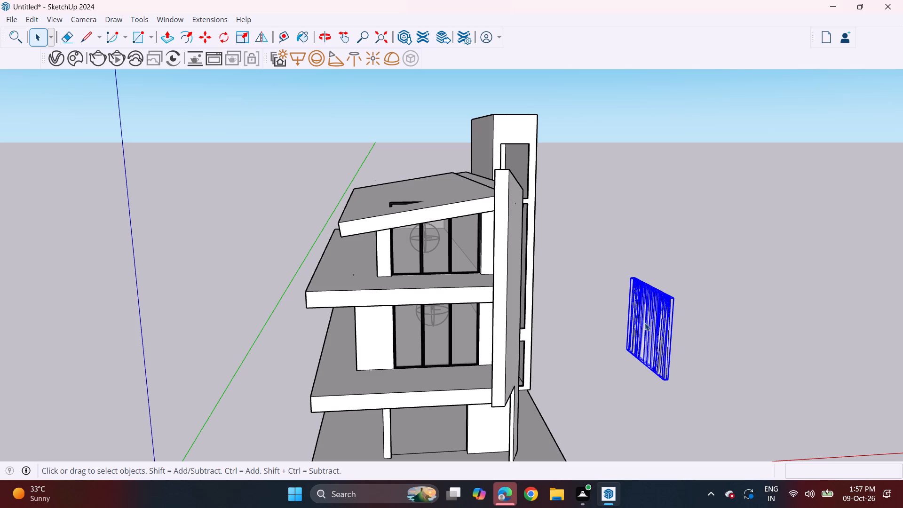
right_click(645, 323)
click(686, 170)
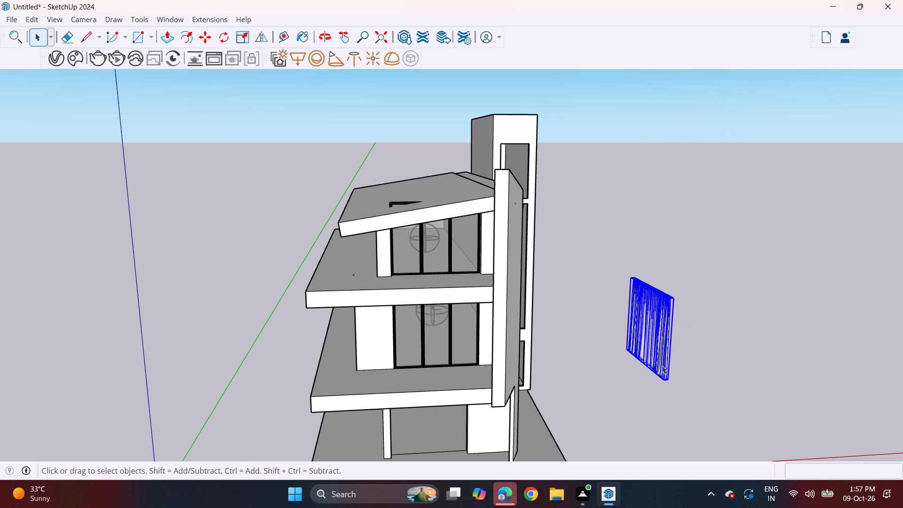
click(662, 364)
click(692, 353)
click(657, 339)
right_click(650, 336)
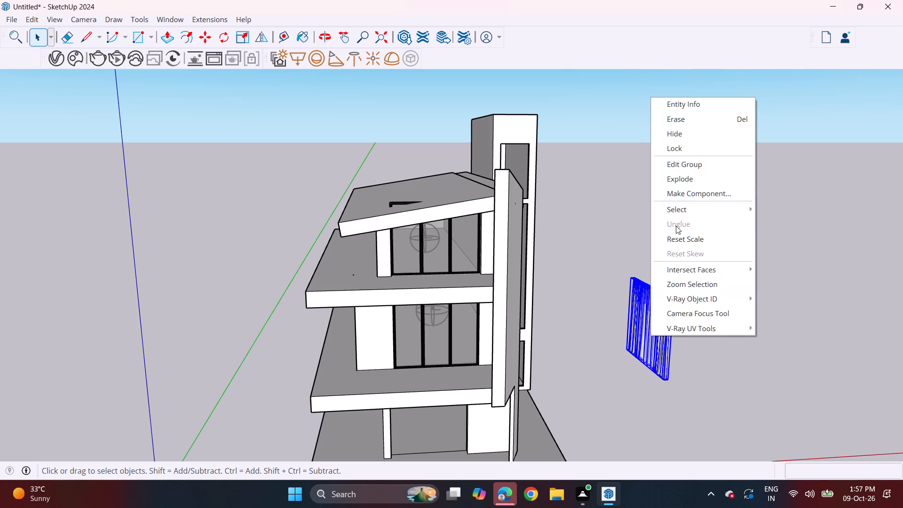
click(683, 184)
Delete the middle sheer section and one outer section of the curtain, keeping only a single gathered side panel.
click(632, 338)
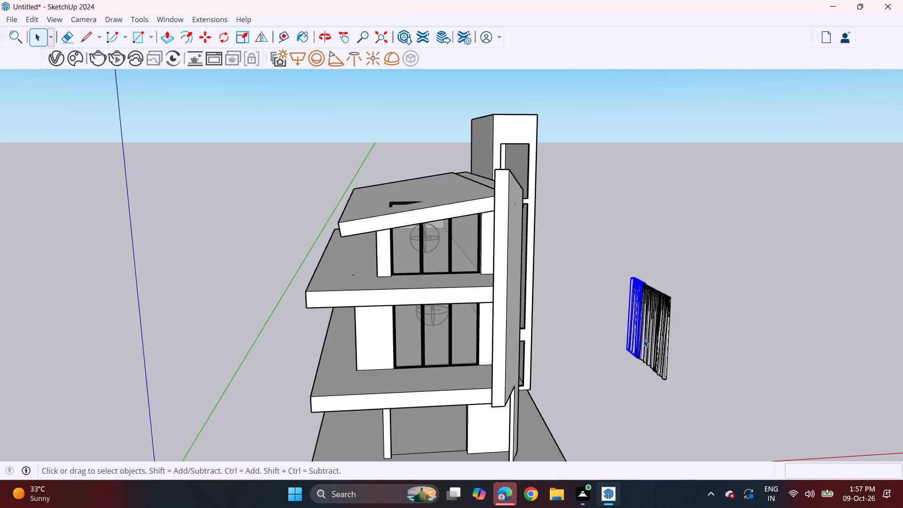
click(648, 338)
middle_drag(678, 322, 485, 310)
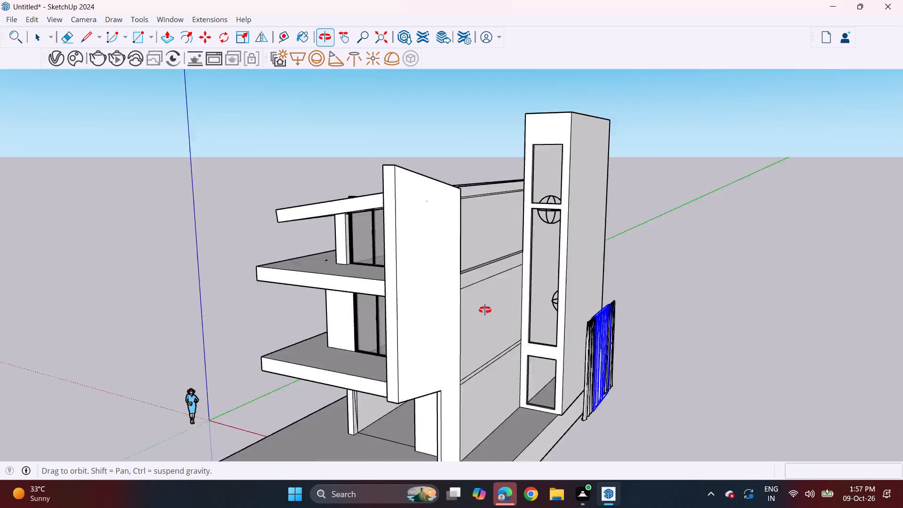
middle_drag(485, 310, 701, 335)
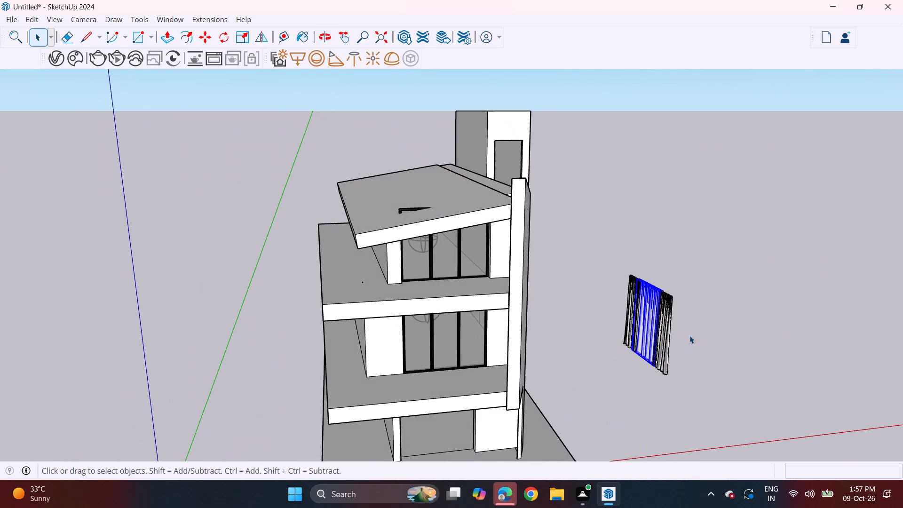
key(Delete)
click(661, 343)
key(Delete)
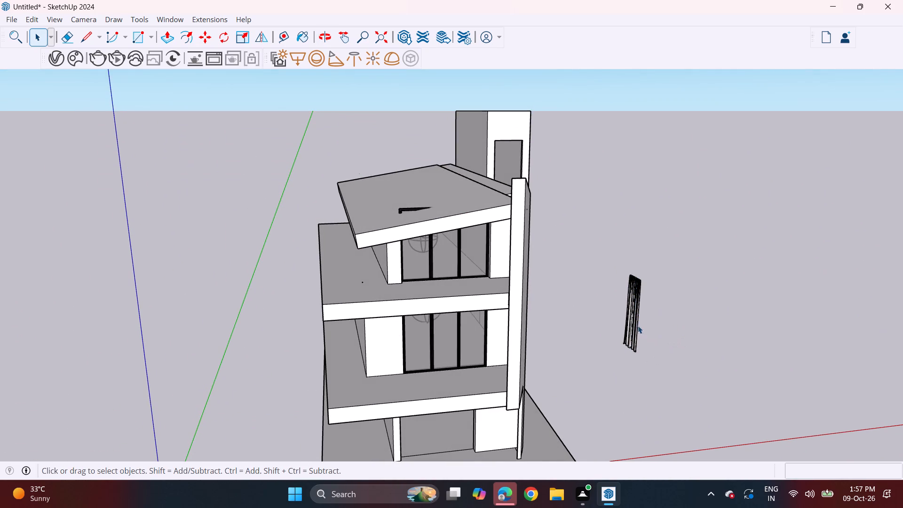
Rotate the remaining curtain panel 90 degrees horizontally so it runs parallel to the villa's sliding doors.
click(635, 325)
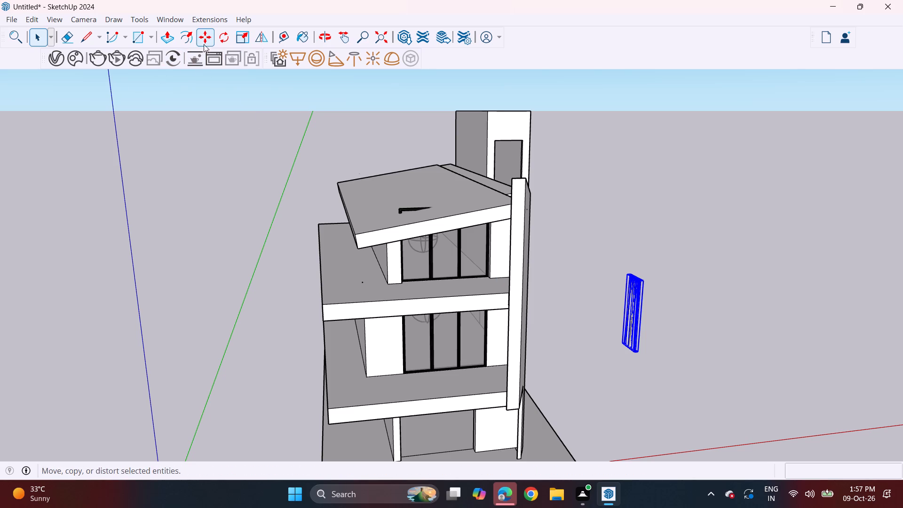
click(225, 38)
middle_drag(687, 246, 678, 278)
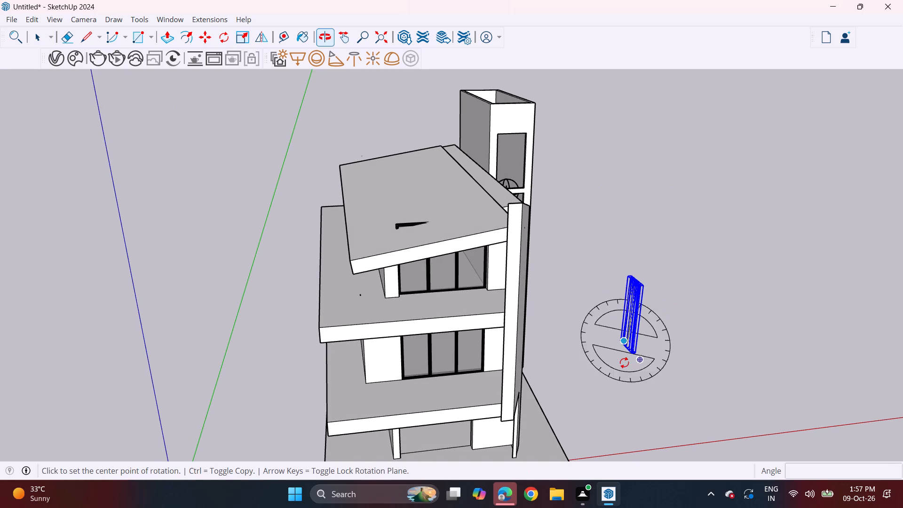
click(626, 365)
click(687, 349)
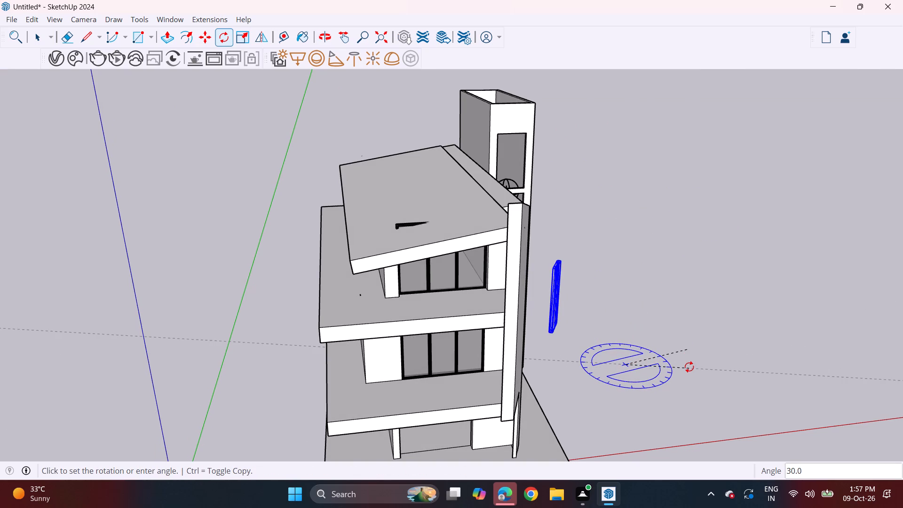
key(ctrl+z)
click(657, 365)
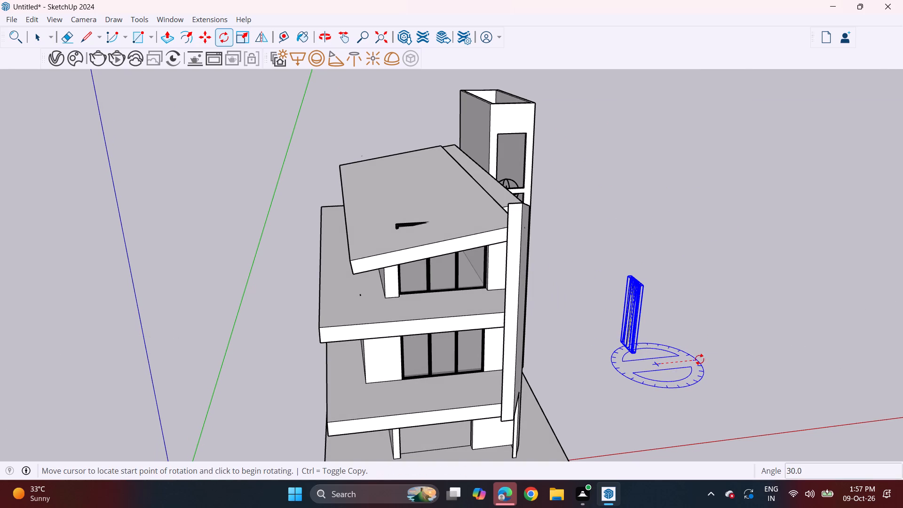
double_click(721, 358)
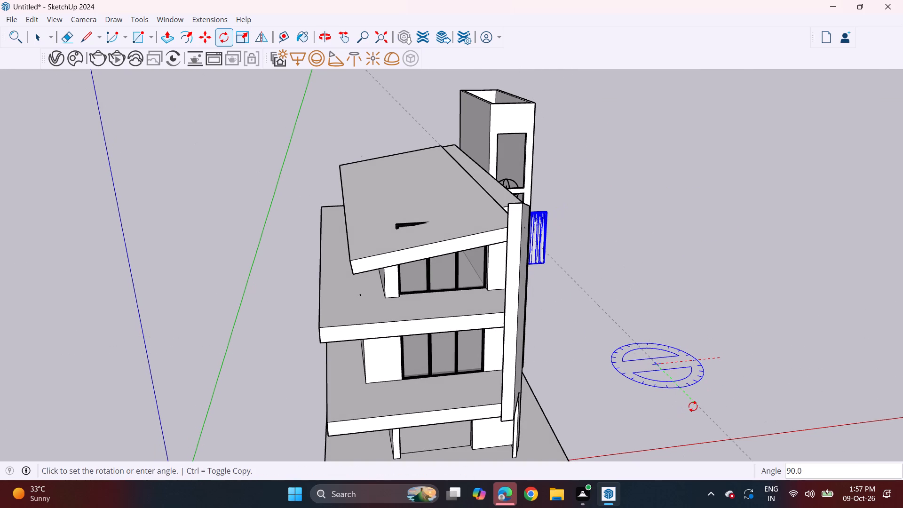
click(693, 406)
Move the curtain panel about 44' 8 1/2" from beside the villa to the sliding doors' end bay nearest the tall side wall.
scroll(568, 247, up, 3)
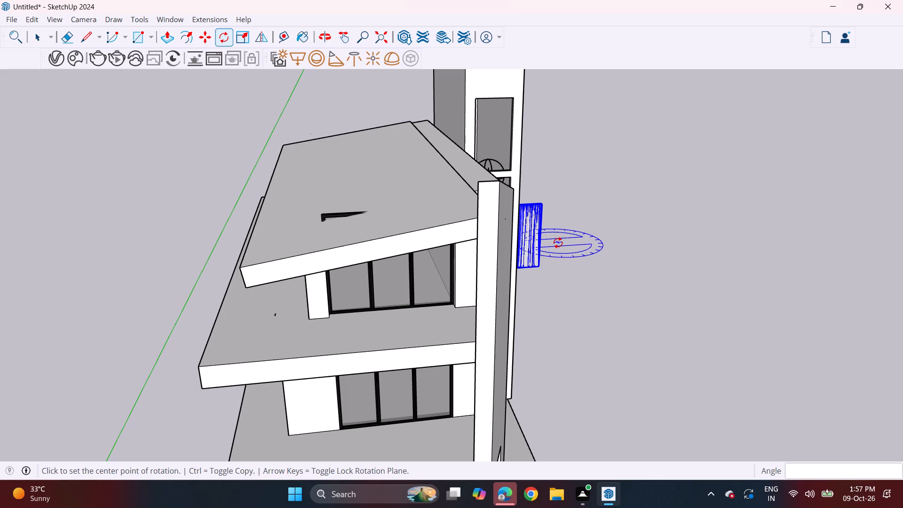
key(m)
scroll(540, 268, up, 2)
click(540, 268)
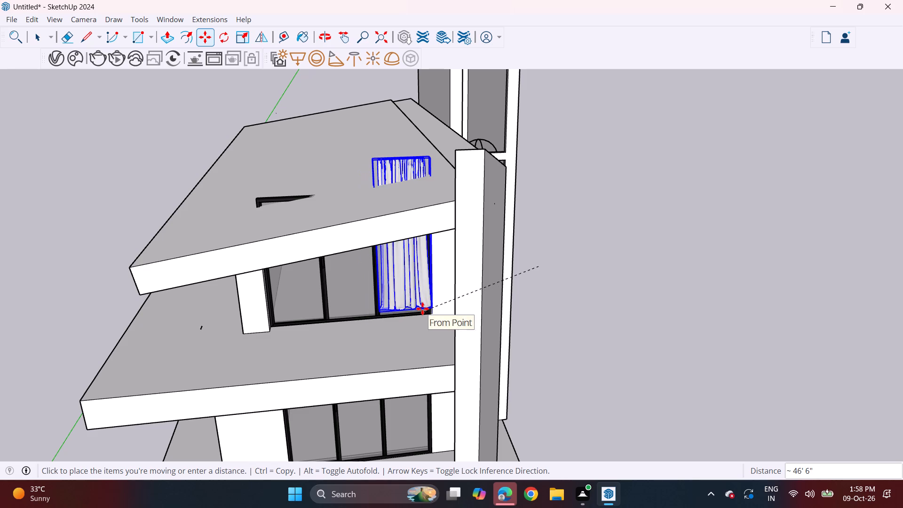
click(445, 429)
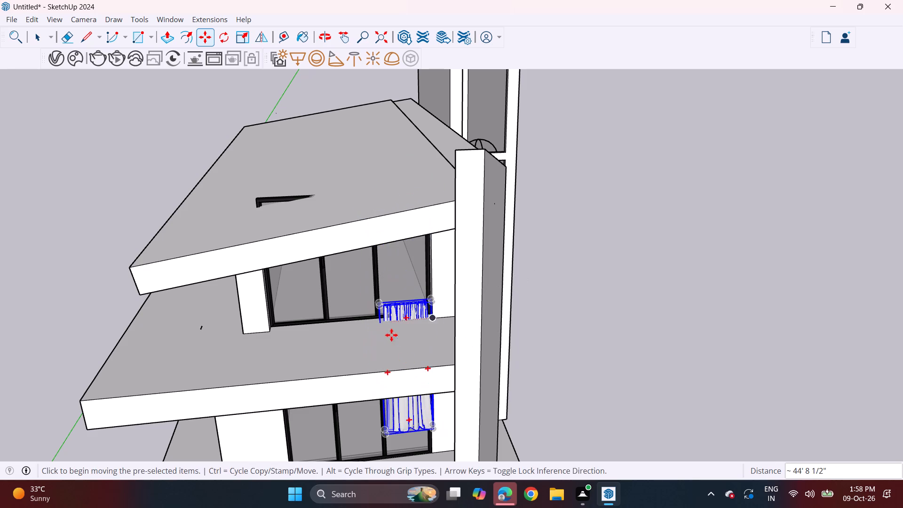
Move the curtain panel upward behind the end glass bay of the upper-floor sliding door.
middle_drag(391, 335, 437, 302)
scroll(412, 262, up, 12)
middle_drag(386, 319, 400, 325)
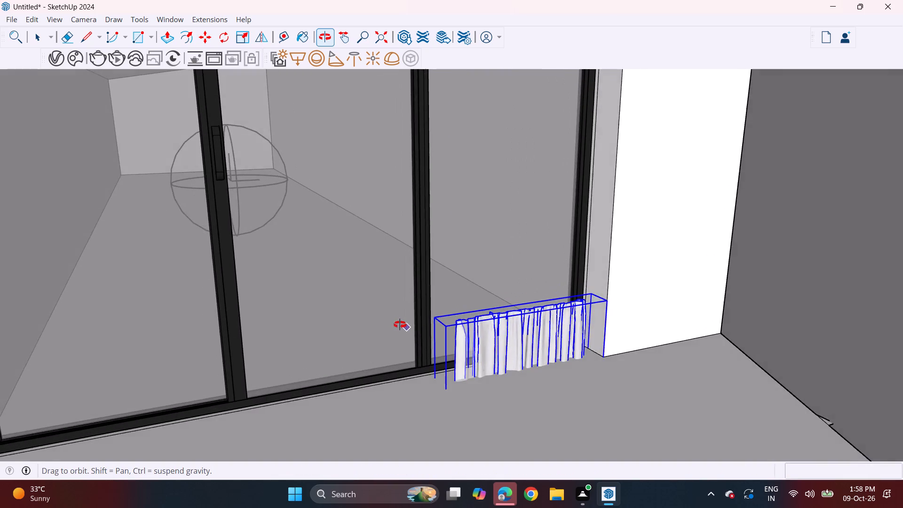
middle_drag(400, 325, 384, 335)
scroll(367, 322, up, 8)
middle_drag(355, 308, 794, 351)
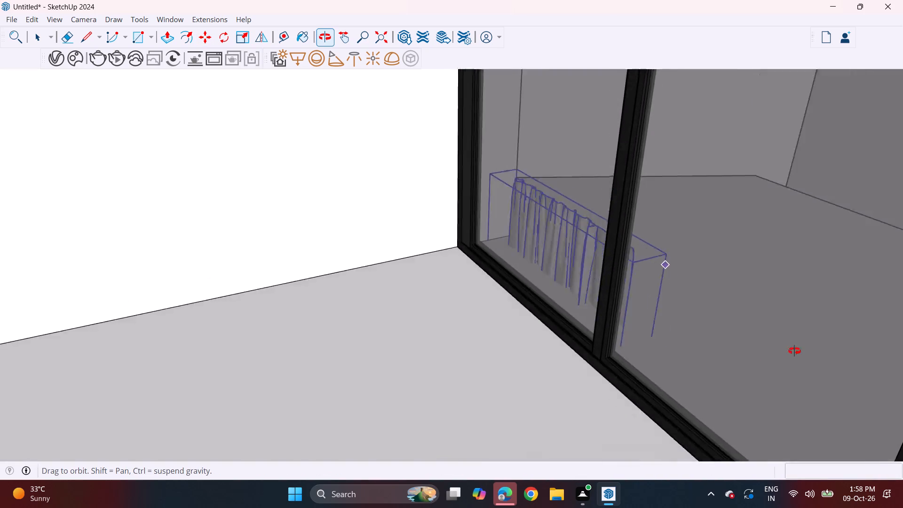
middle_drag(794, 351, 879, 309)
click(388, 216)
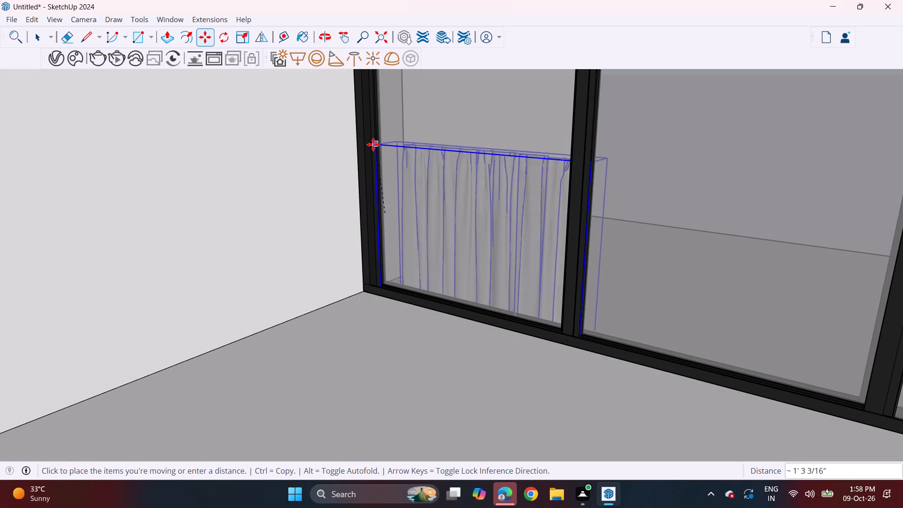
shift+middle_drag(356, 114, 398, 374)
scroll(386, 277, down, 4)
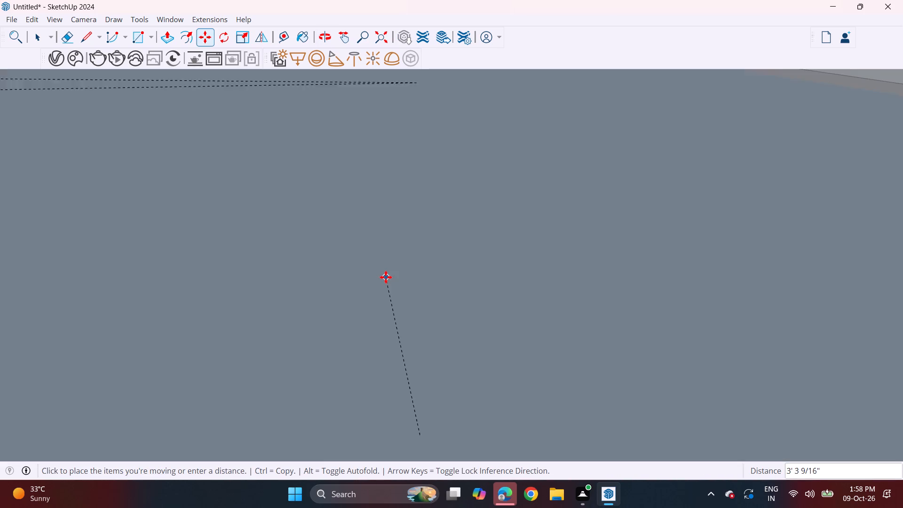
middle_drag(386, 277, 372, 48)
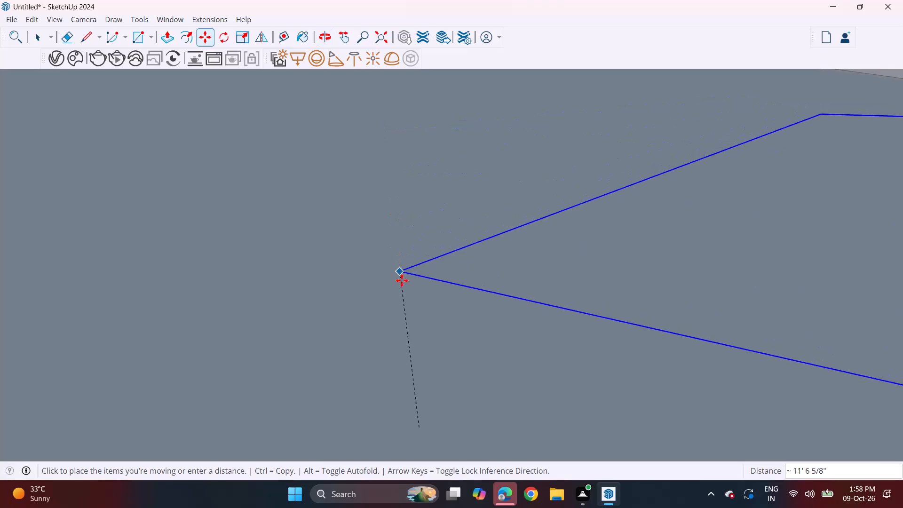
Move the curtain about 7' 1 5/16" up so its top corner meets the ceiling at the wall beside the upper-floor sliding door.
shift+middle_drag(423, 355, 387, 65)
shift+middle_drag(401, 292, 401, 252)
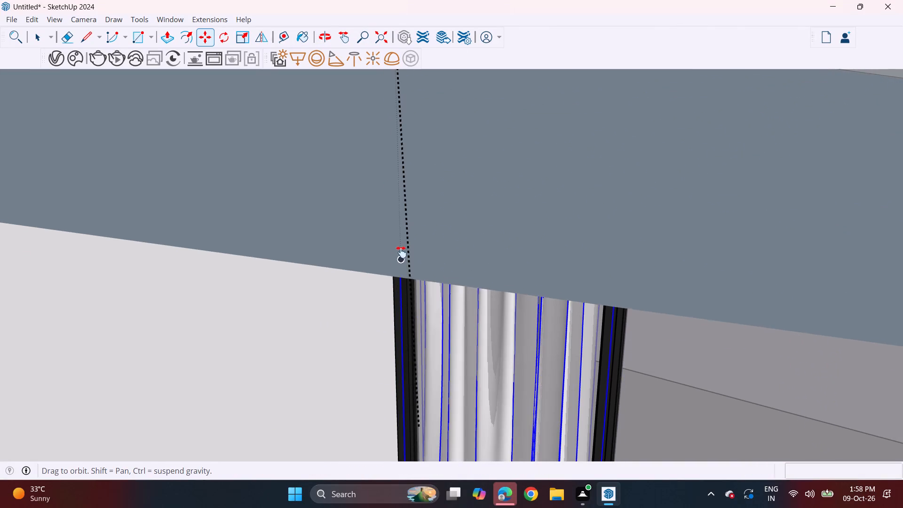
shift+middle_drag(401, 252, 416, 98)
middle_drag(412, 224, 409, 143)
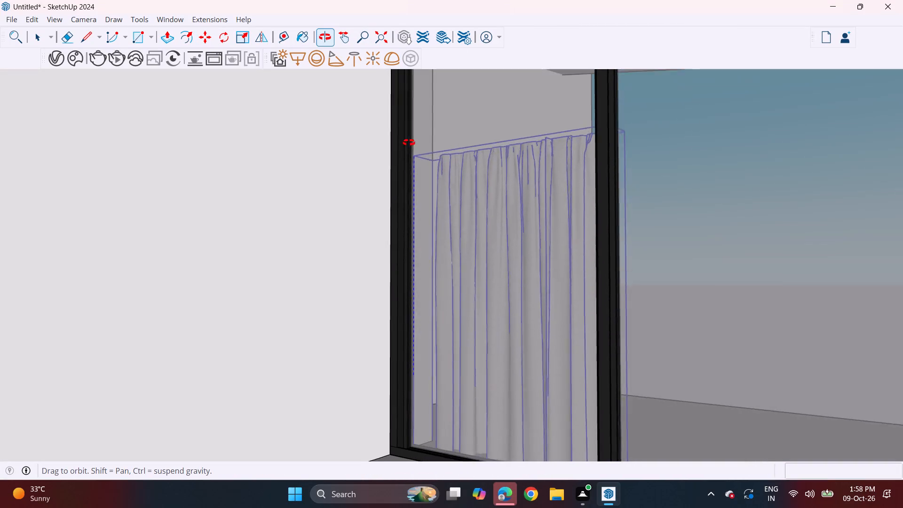
middle_drag(409, 143, 409, 134)
shift+middle_drag(412, 94, 413, 242)
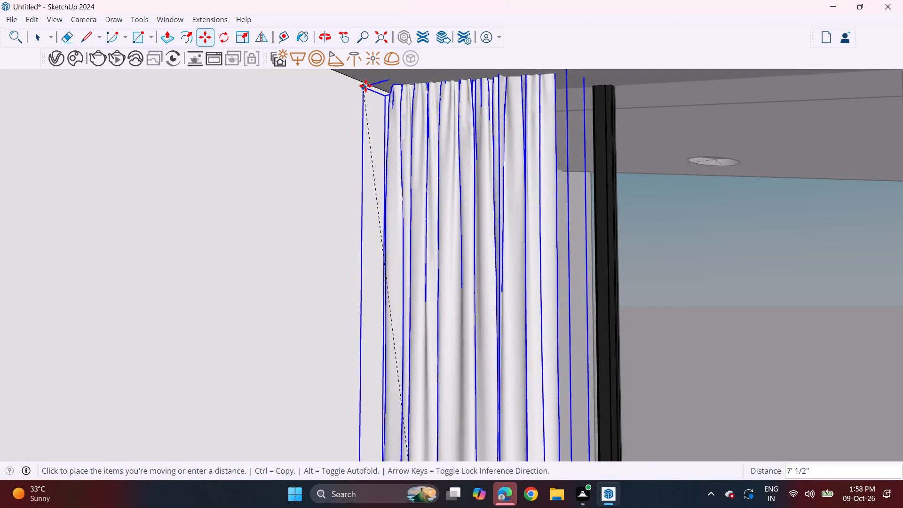
click(364, 87)
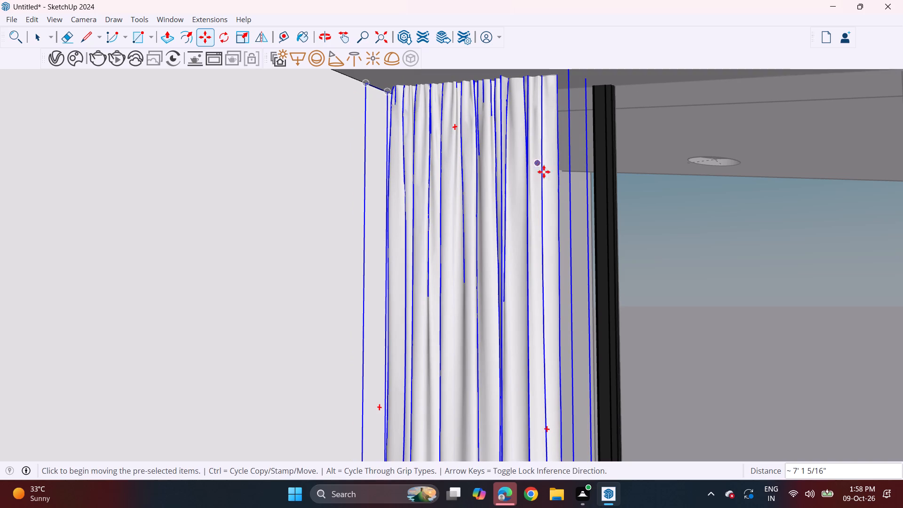
Scale the curtain's width along the green axis by a factor of about 1.39.
middle_drag(618, 181, 152, 196)
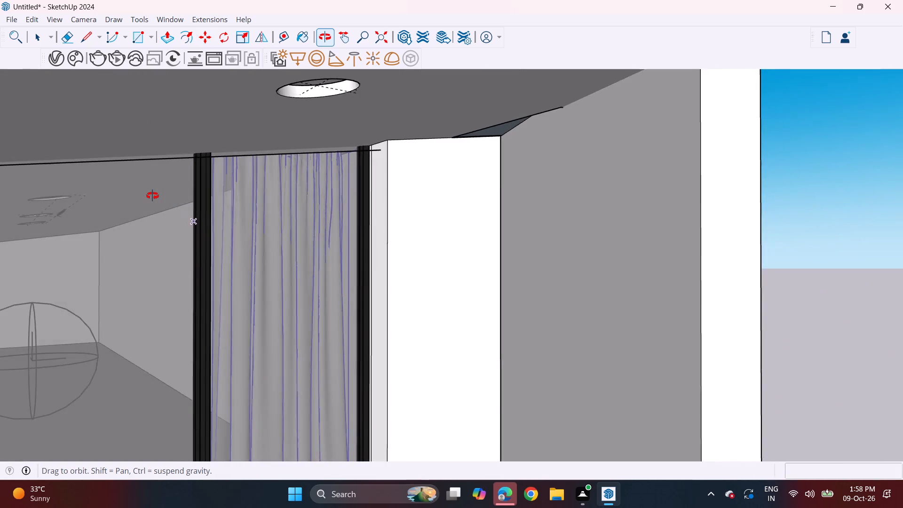
middle_drag(152, 196, 565, 191)
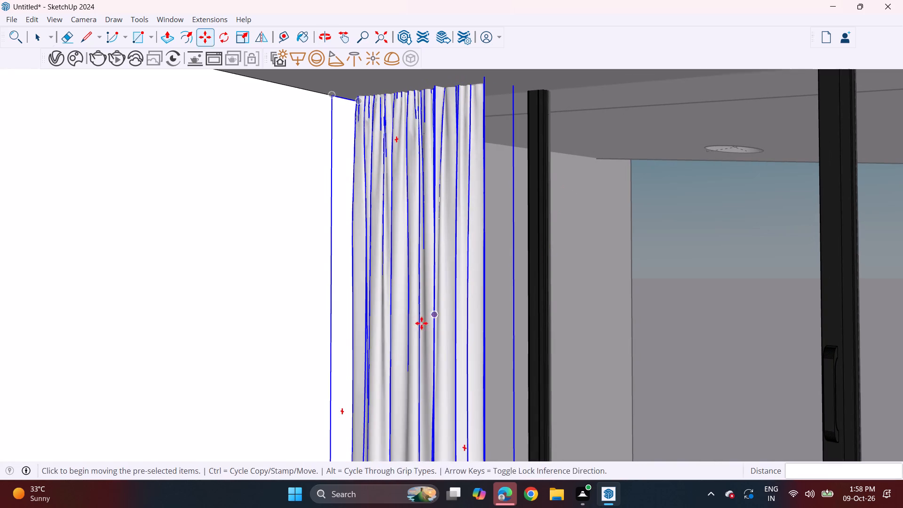
key(space)
click(403, 349)
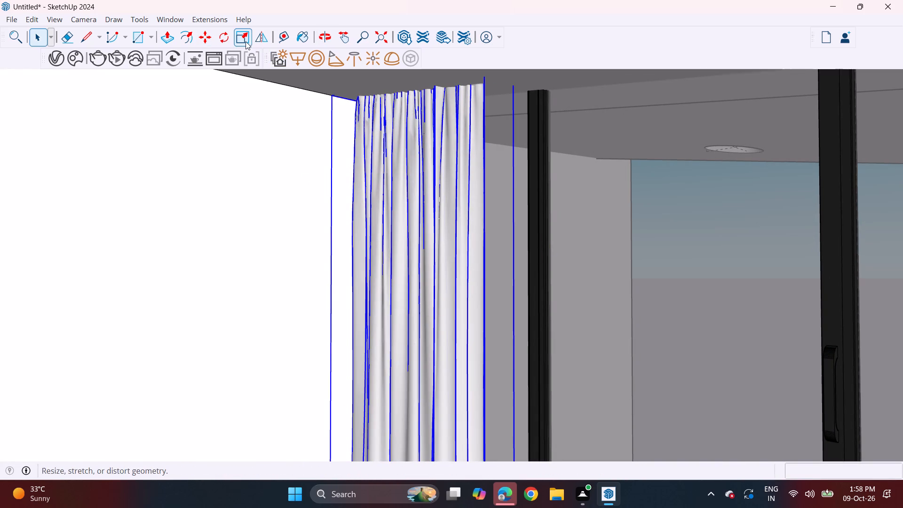
click(244, 41)
click(500, 450)
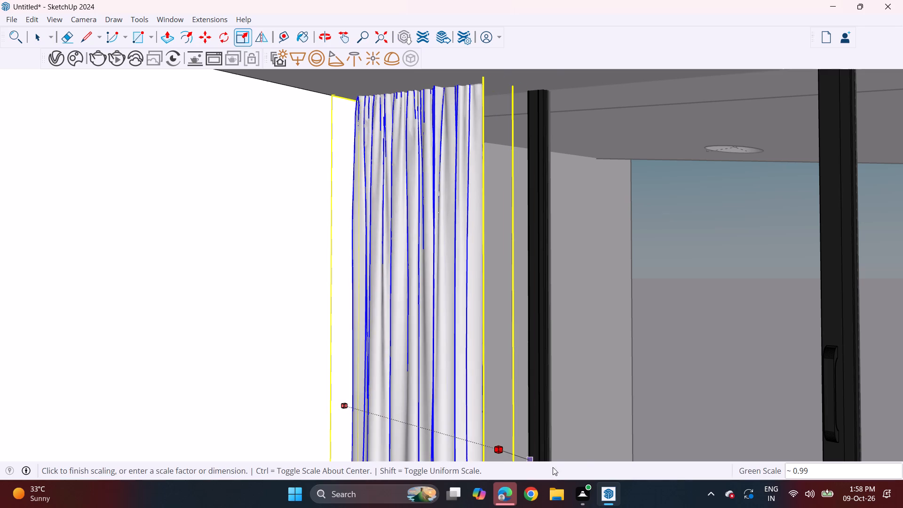
middle_drag(563, 421, 492, 300)
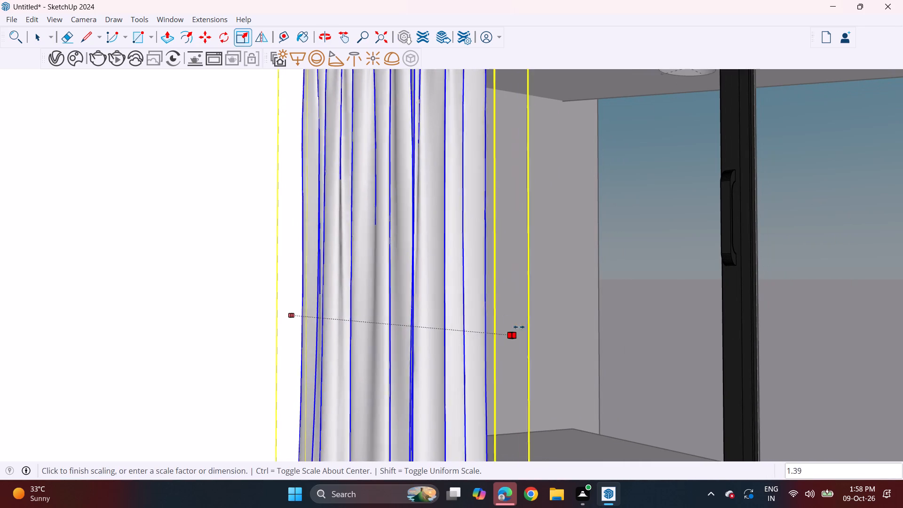
click(526, 332)
Copy the curtain about 10' 2 9/16" down to the top corner of the sliding door on the floor below.
middle_drag(583, 320, 324, 310)
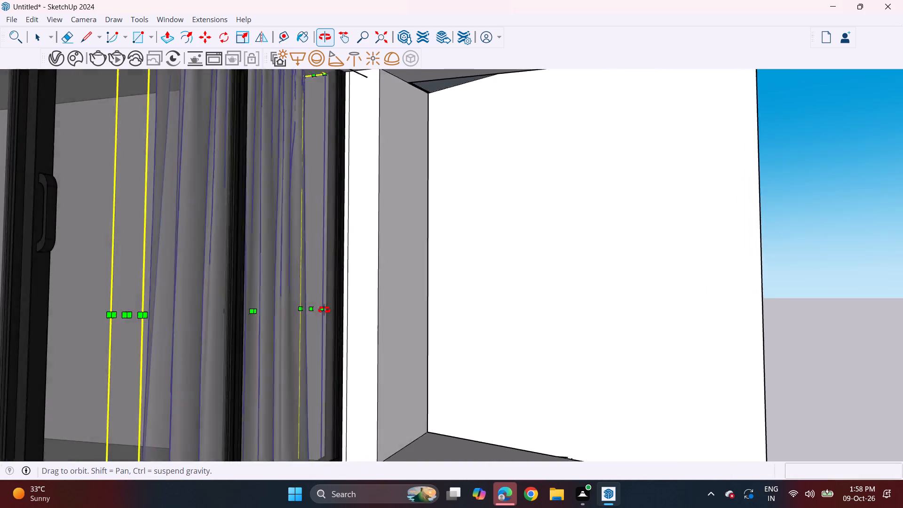
middle_drag(324, 310, 100, 313)
scroll(297, 273, down, 3)
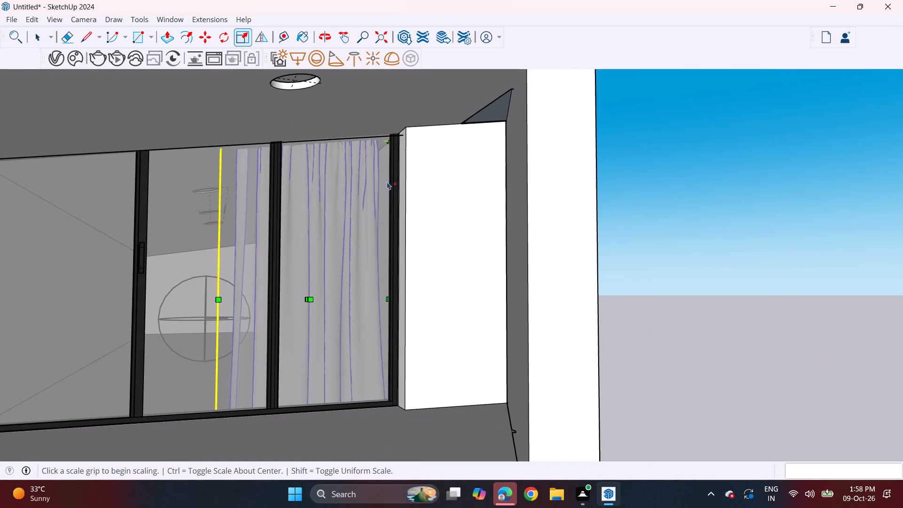
key(space)
key(m)
click(392, 144)
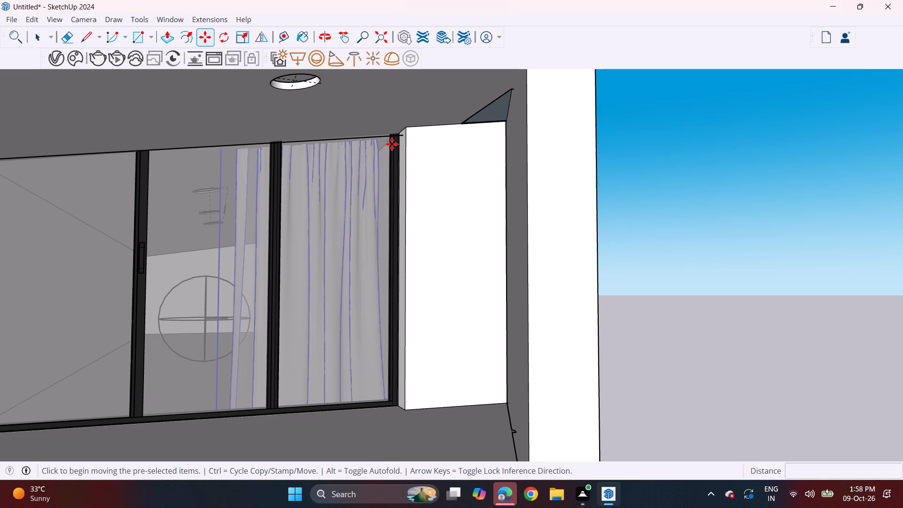
key(Escape)
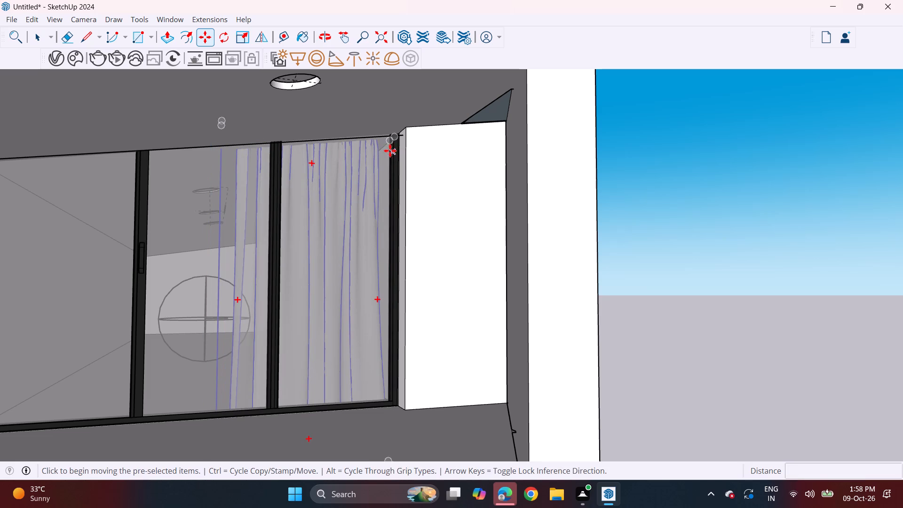
click(390, 147)
scroll(355, 280, down, 3)
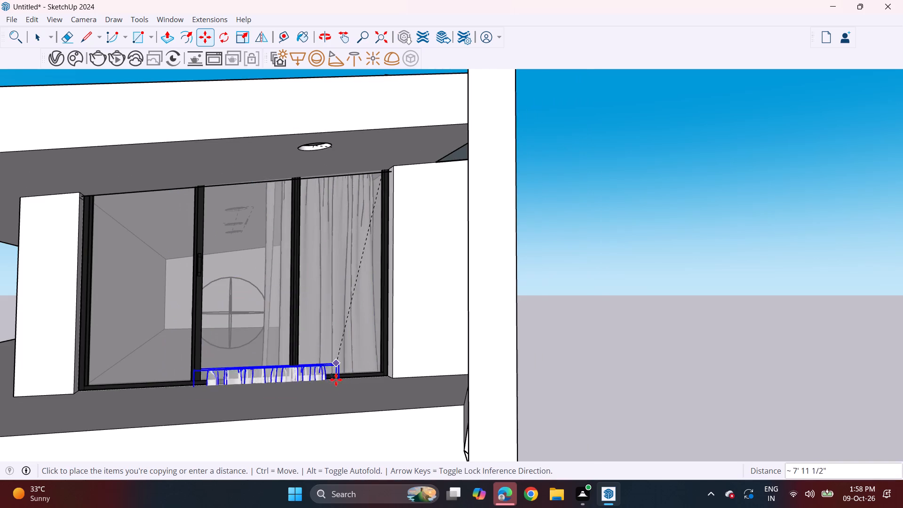
shift+middle_drag(341, 395, 457, 157)
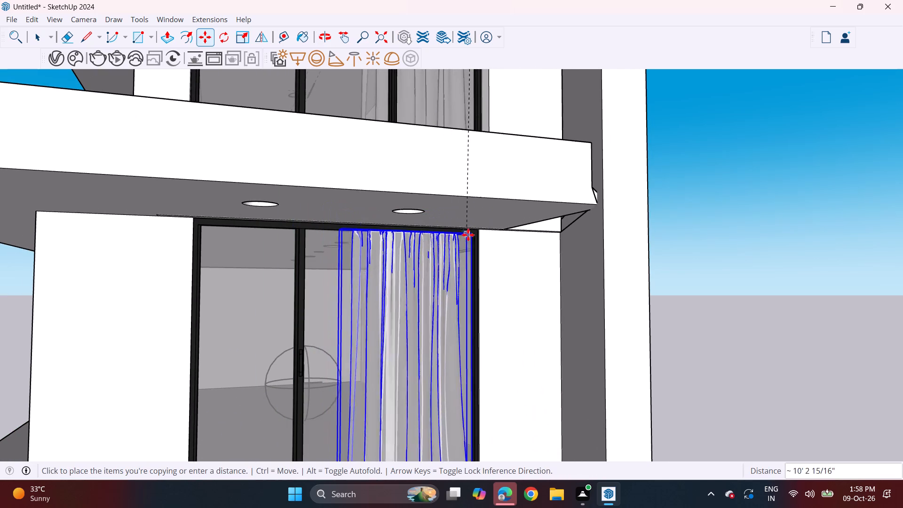
click(473, 232)
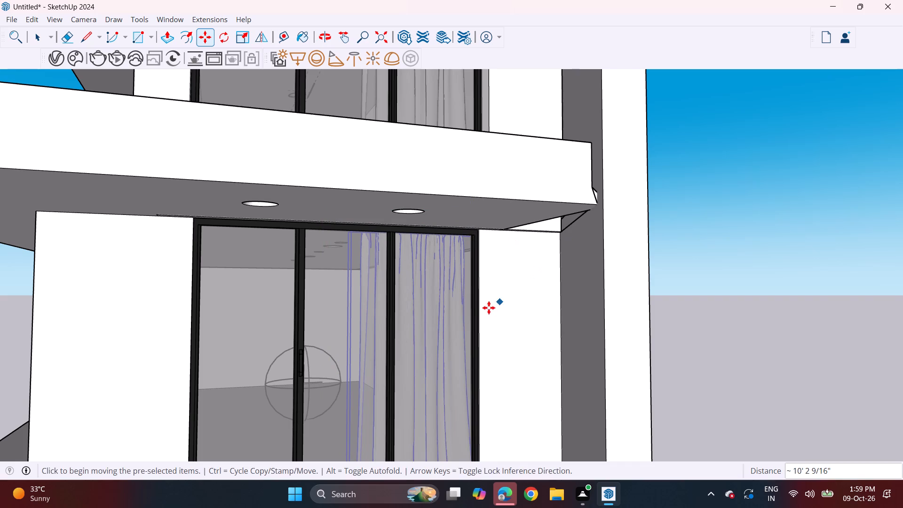
Examine the curtains behind both upper sliding doors and the overall building from outside.
middle_drag(462, 296, 416, 290)
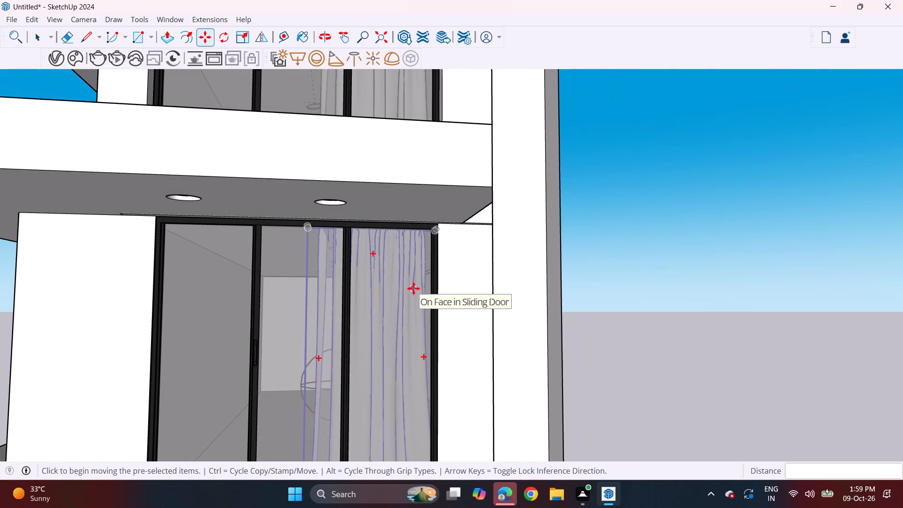
scroll(405, 289, down, 4)
scroll(402, 336, down, 2)
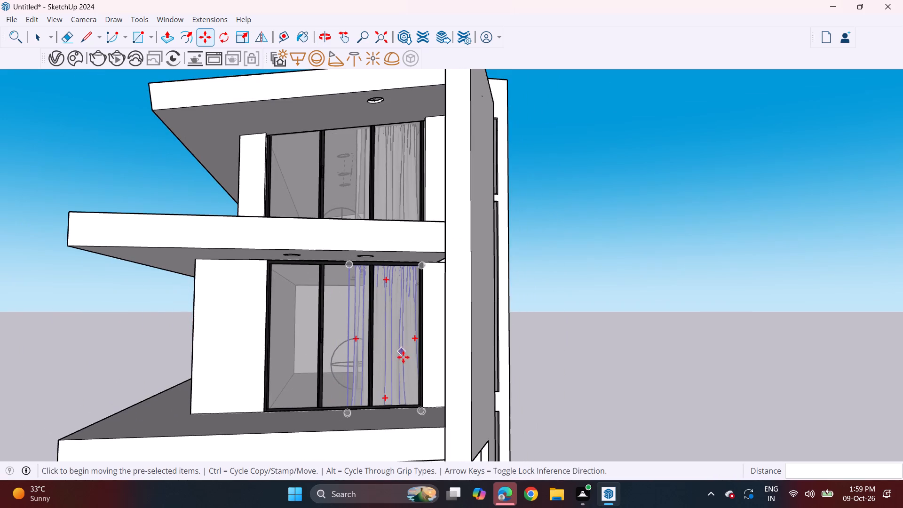
middle_drag(405, 358, 385, 371)
shift+middle_drag(371, 376, 420, 300)
scroll(415, 297, down, 5)
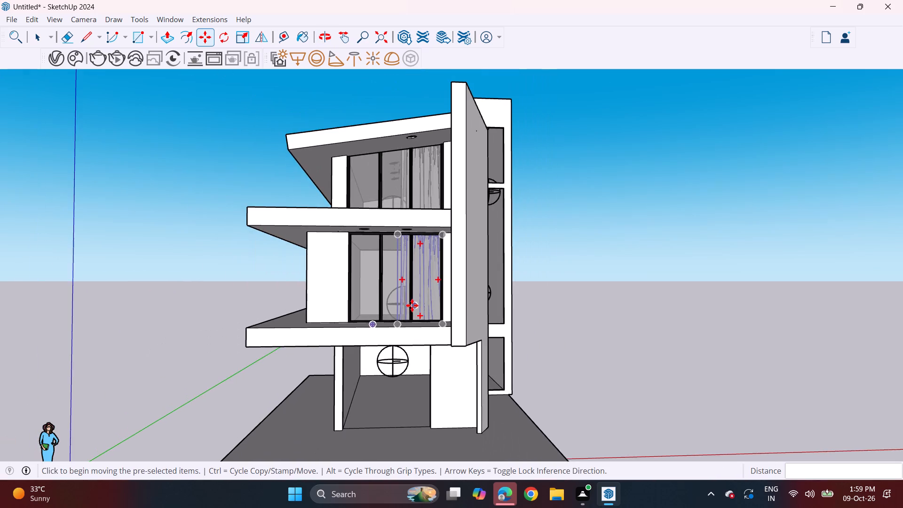
middle_drag(412, 306, 404, 305)
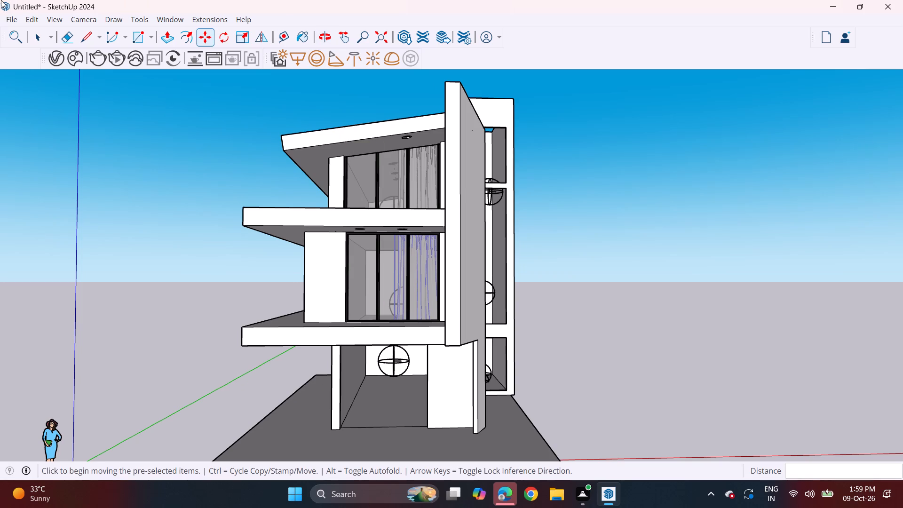
Import the Exterior+Sliding+Doors component from Downloads and place it on the ground slab in front of the house.
click(11, 22)
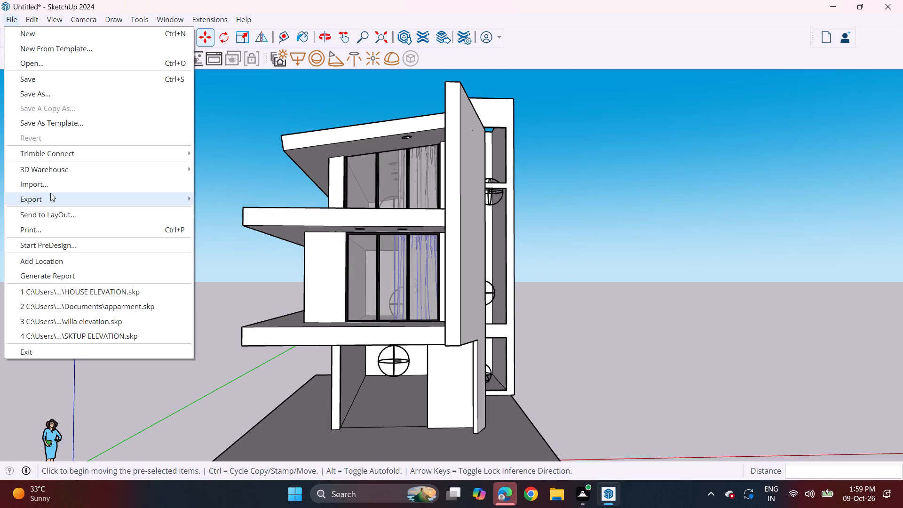
click(52, 184)
scroll(203, 176, down, 12)
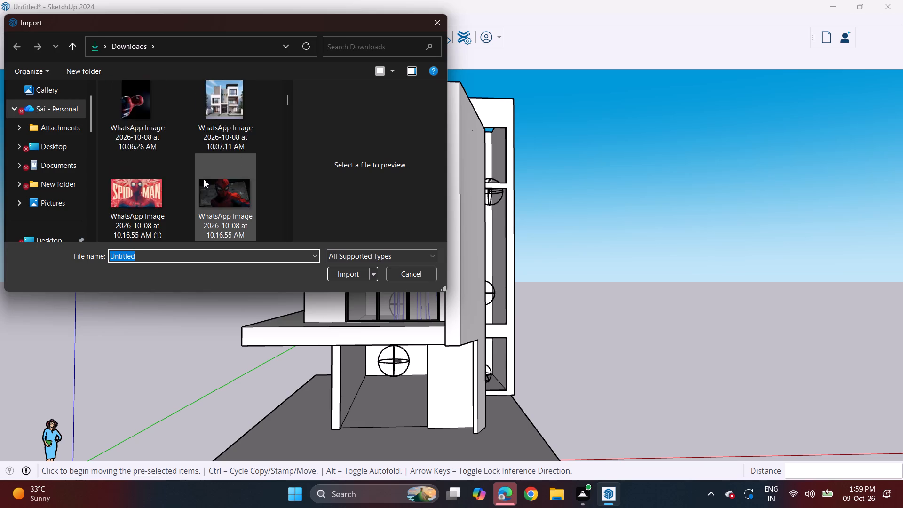
scroll(204, 179, down, 7)
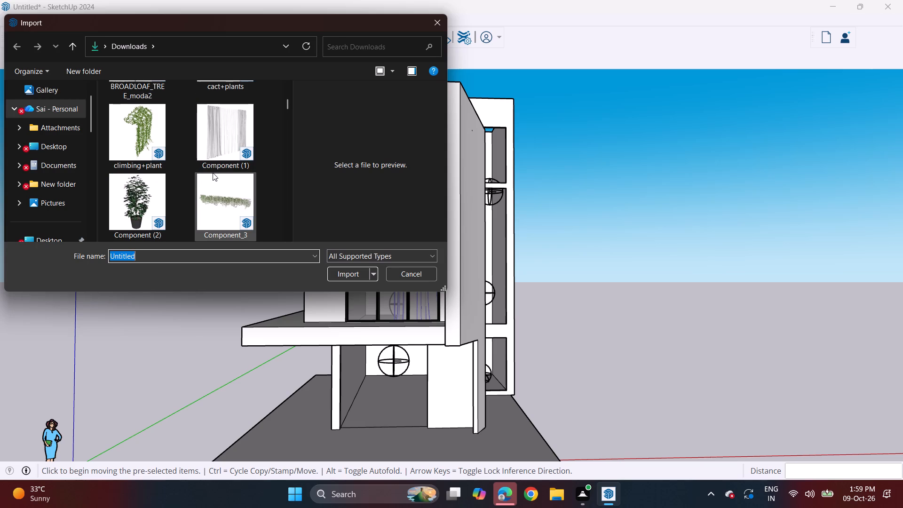
scroll(211, 171, down, 5)
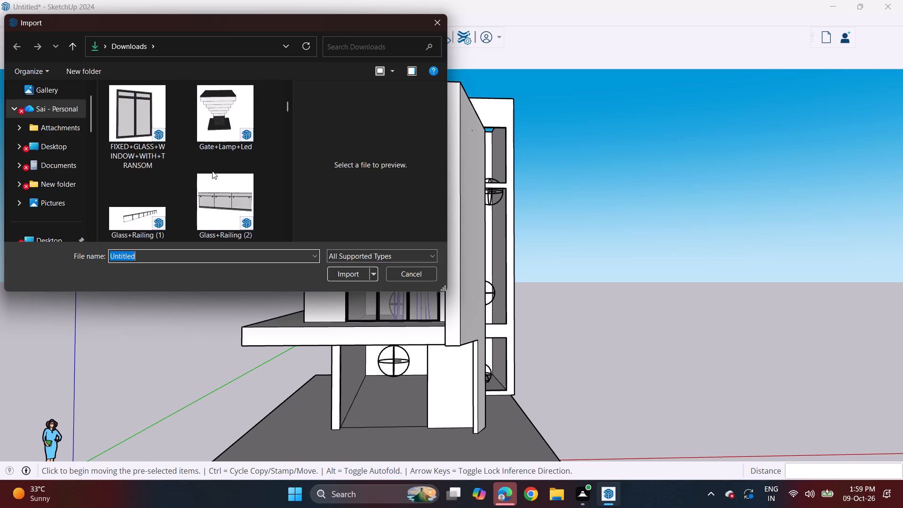
scroll(212, 171, up, 1)
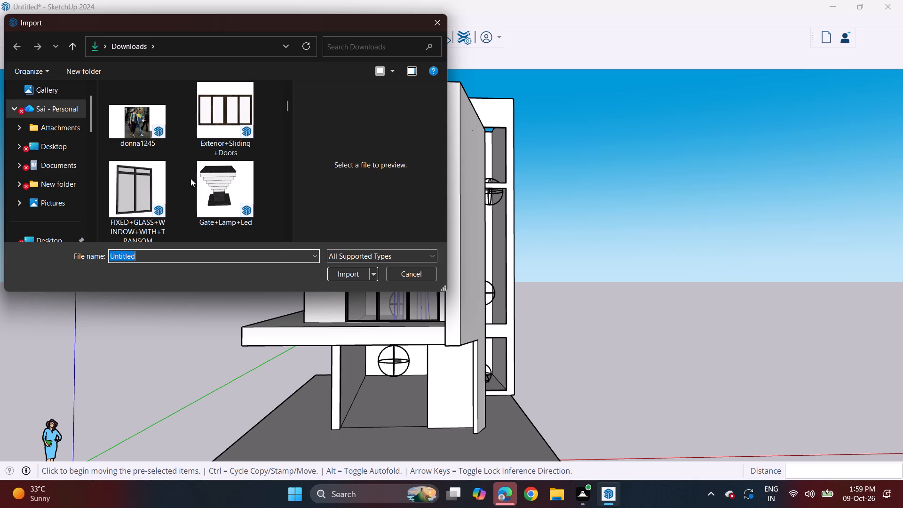
click(215, 134)
click(345, 270)
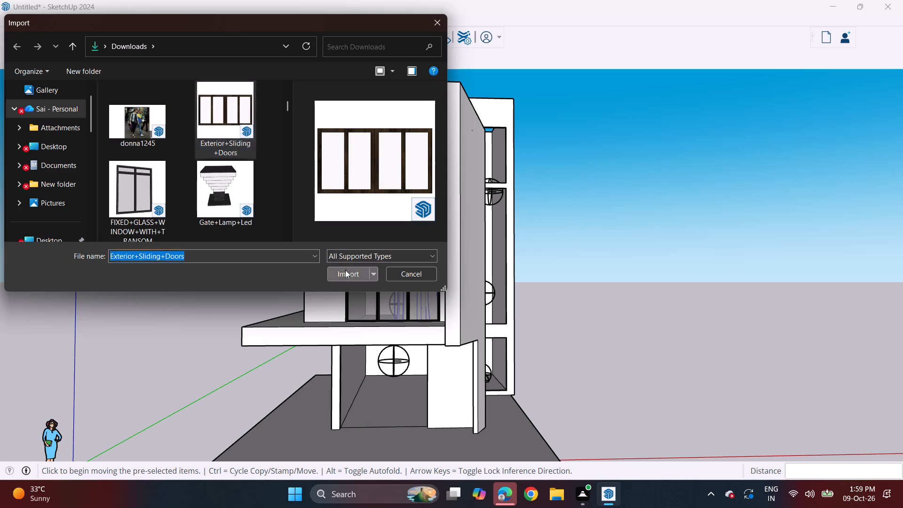
double_click(302, 448)
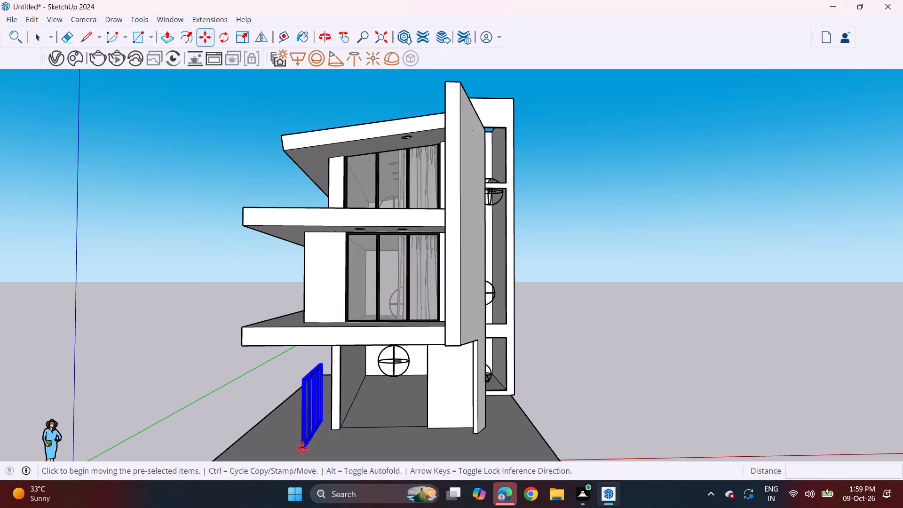
Rotate the imported sliding doors 90 degrees about the vertical axis so they face the house front.
scroll(317, 439, down, 3)
shift+middle_drag(318, 435, 319, 314)
middle_drag(317, 314, 310, 410)
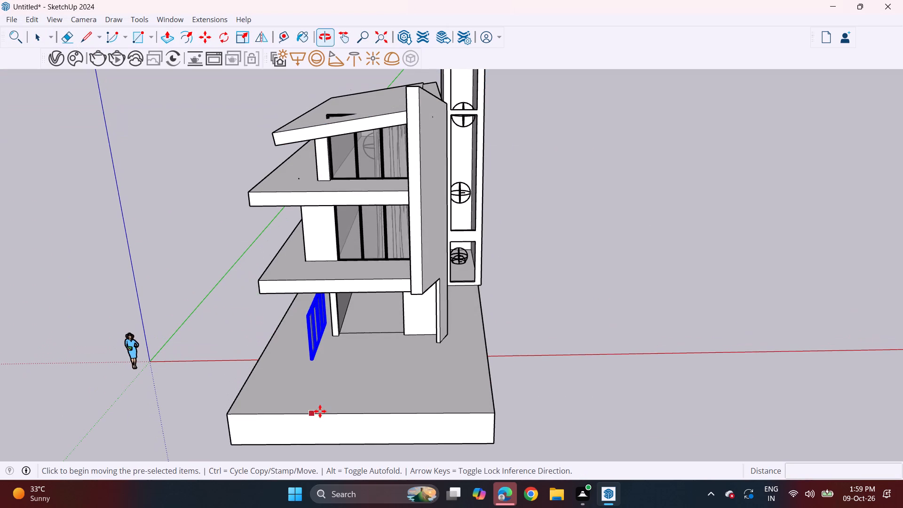
click(223, 39)
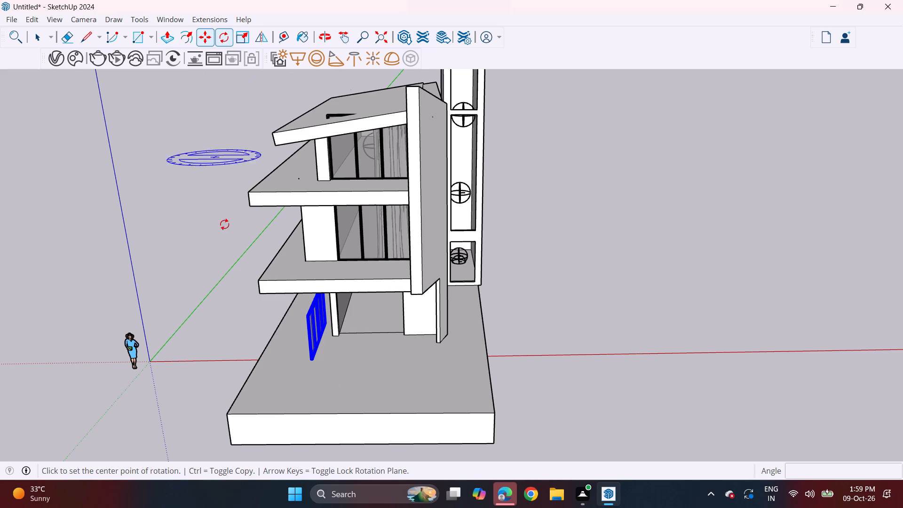
click(340, 393)
click(396, 389)
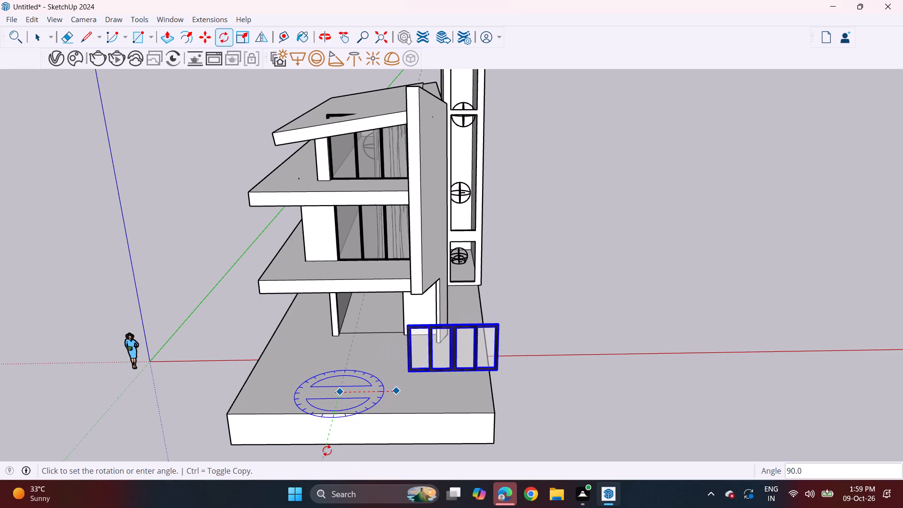
click(327, 451)
Move the sliding doors about 10' 11/16" to align their top corner with the ground-floor opening's top corner at its outer wall.
key(m)
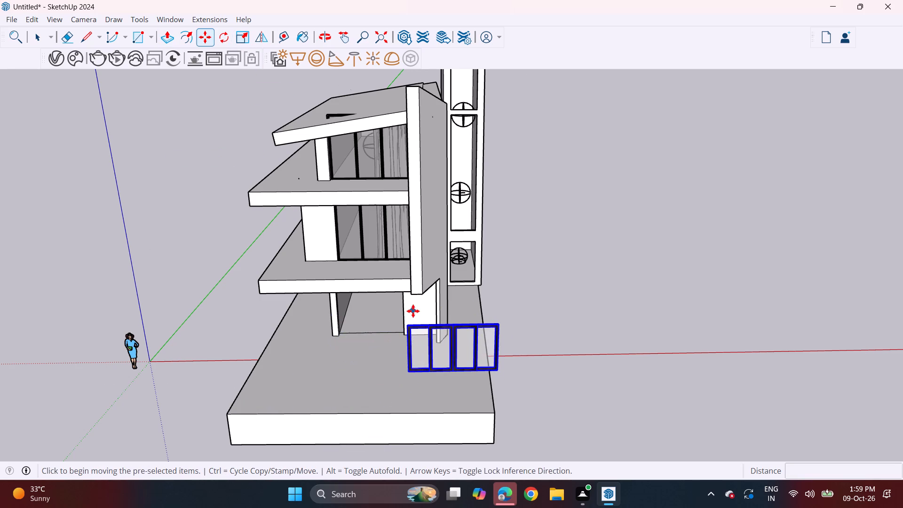
scroll(413, 311, up, 3)
click(404, 338)
middle_drag(337, 314, 364, 215)
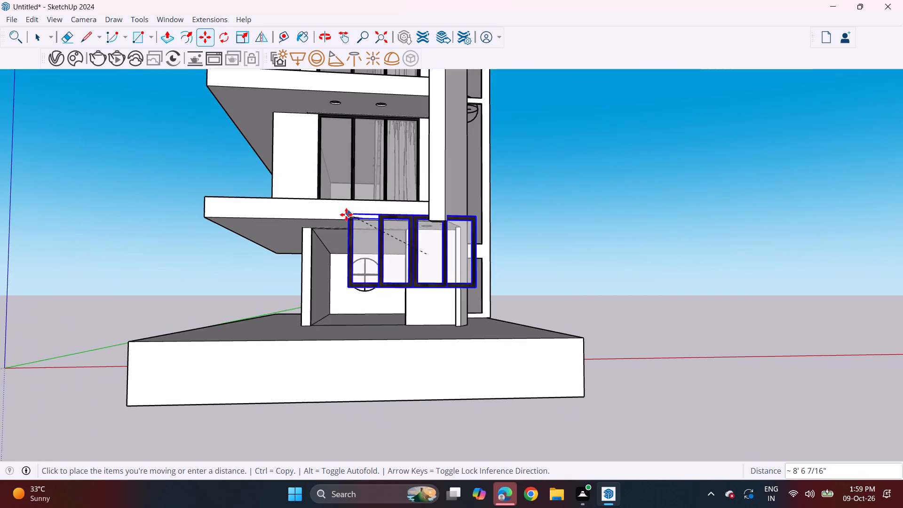
click(312, 227)
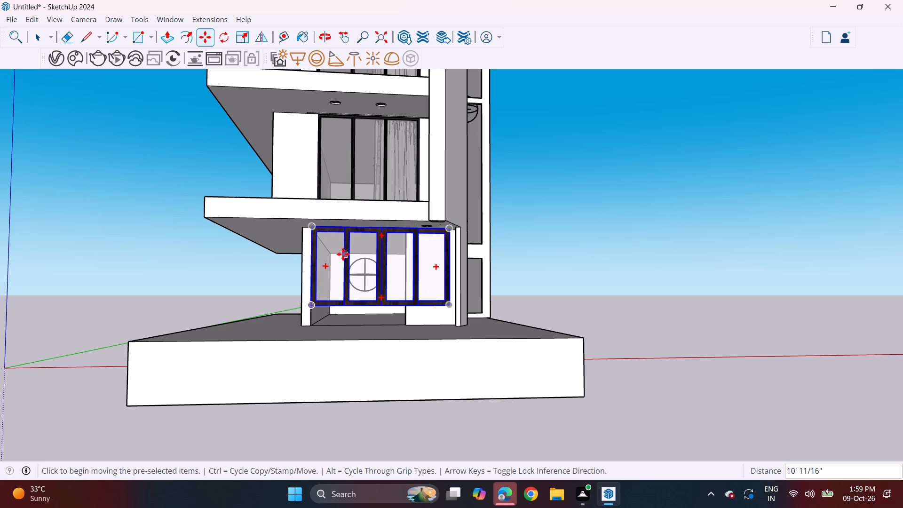
Move the sliding doors by their top corner back into the ground-floor opening, against the top of its side wall.
scroll(343, 254, up, 1)
middle_drag(343, 254, 408, 291)
scroll(372, 281, up, 6)
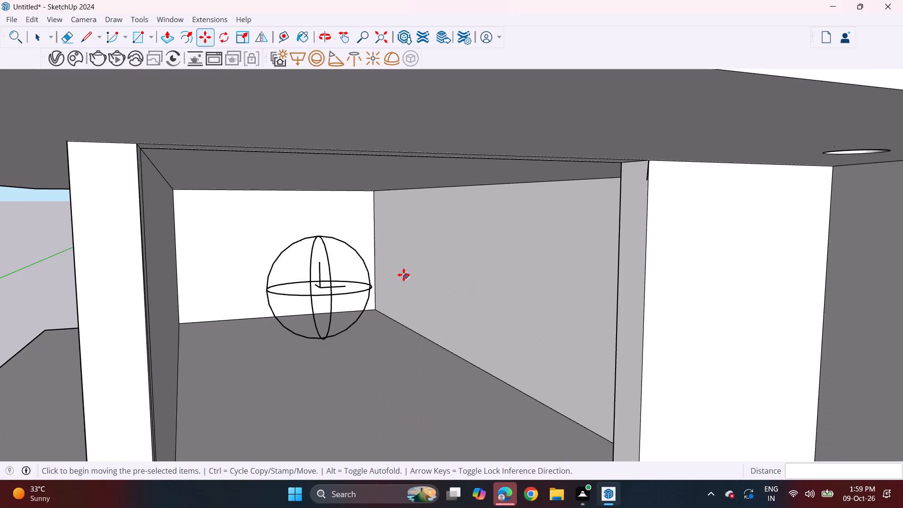
scroll(404, 275, down, 2)
click(432, 294)
middle_drag(294, 217, 260, 190)
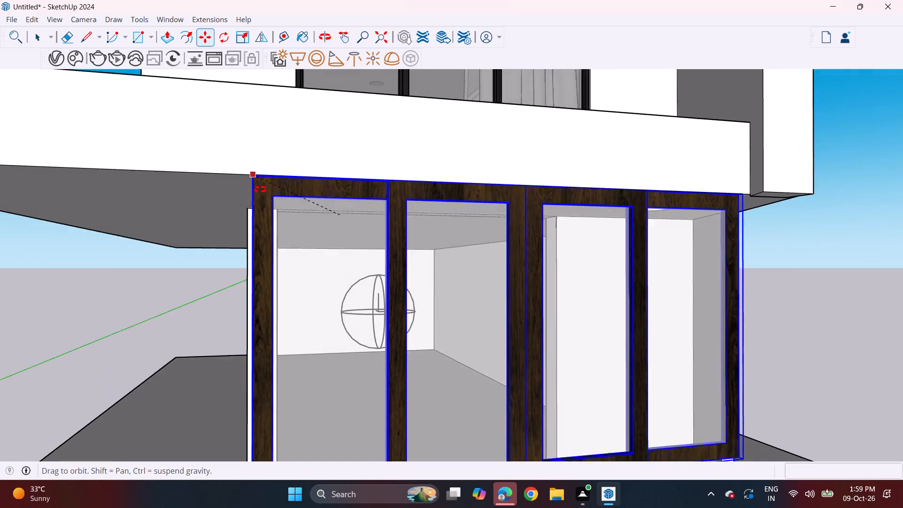
middle_drag(260, 190, 273, 207)
middle_drag(276, 210, 355, 179)
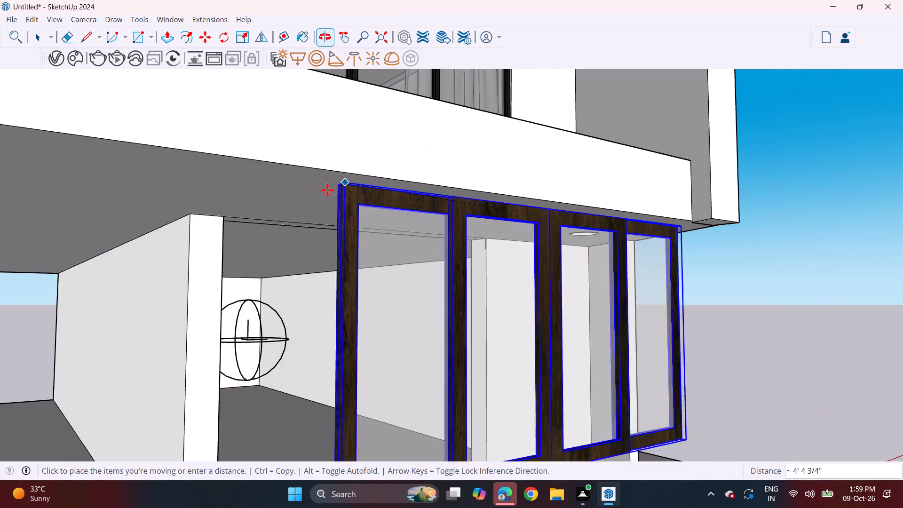
middle_drag(241, 220, 470, 188)
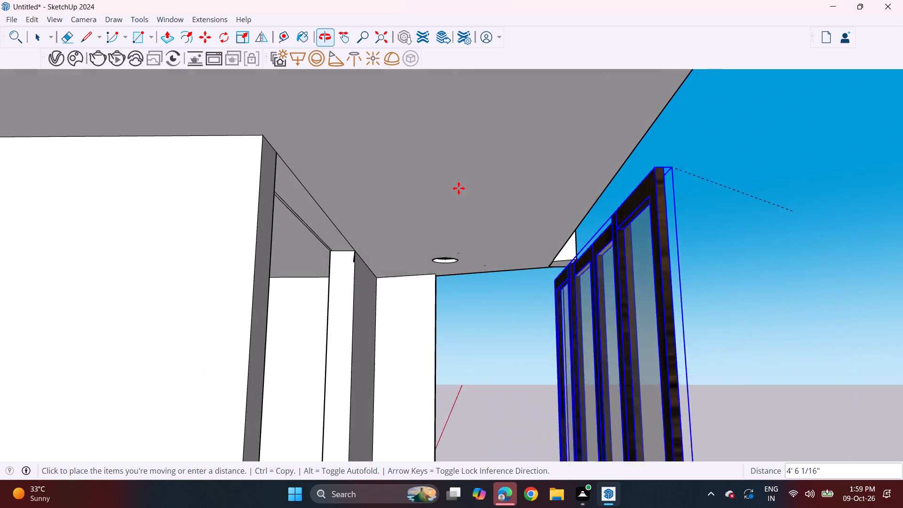
click(282, 158)
Scale the sliding doors along the green axis by about 1.06 so the third panel's frame meets the opening's edge.
middle_drag(364, 234, 339, 237)
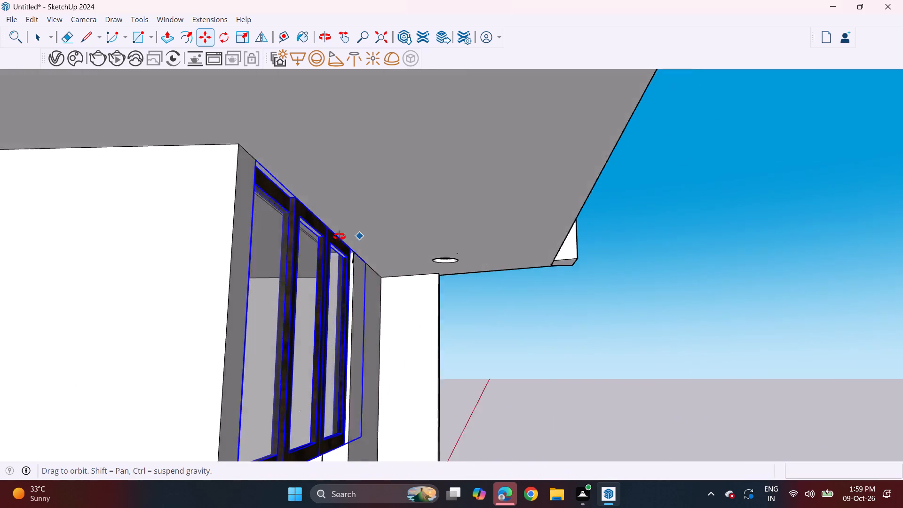
middle_drag(339, 237, 83, 237)
middle_drag(279, 347, 232, 341)
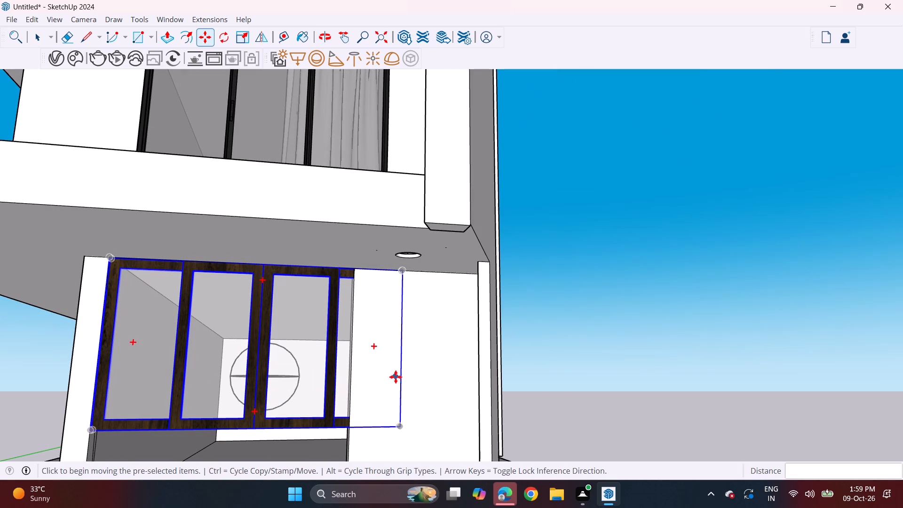
click(241, 43)
middle_drag(404, 348, 319, 361)
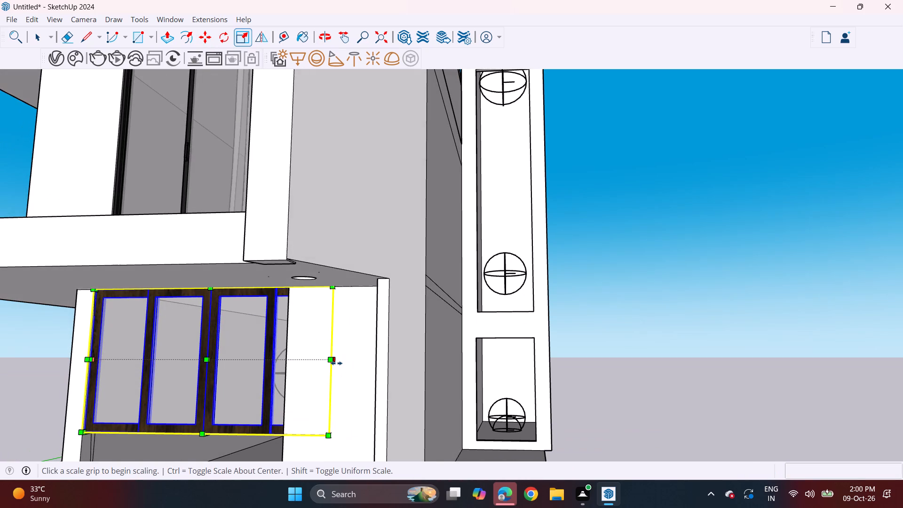
click(336, 363)
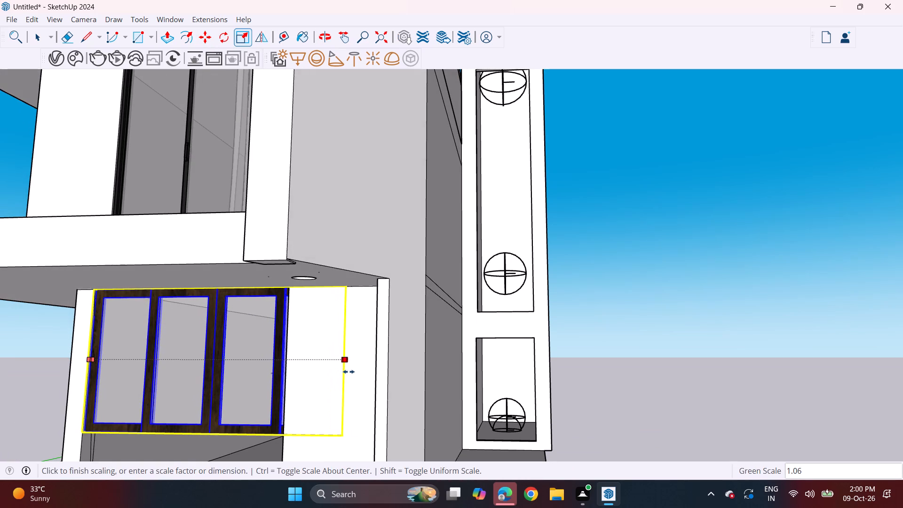
click(350, 372)
Scale the sliding doors vertically by about 1.47 so they reach the ground slab, and clear the selection.
shift+middle_drag(203, 425, 253, 290)
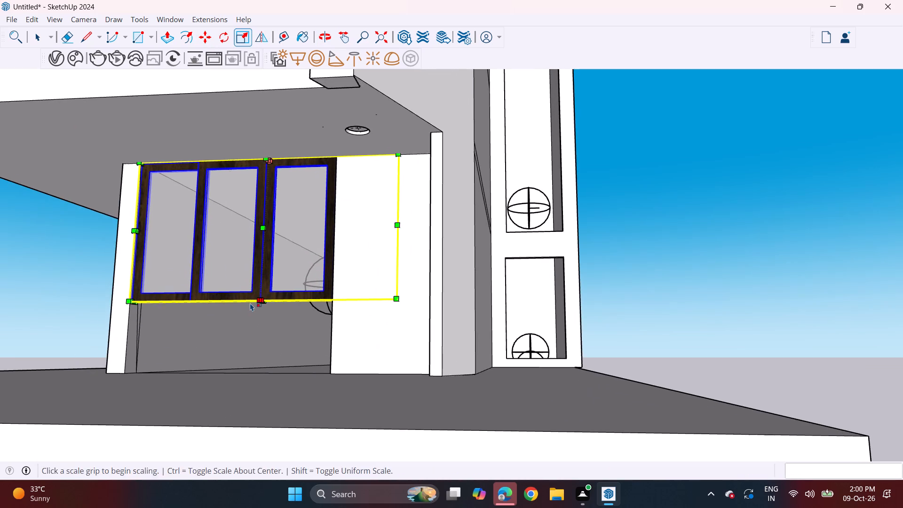
middle_drag(250, 303, 321, 296)
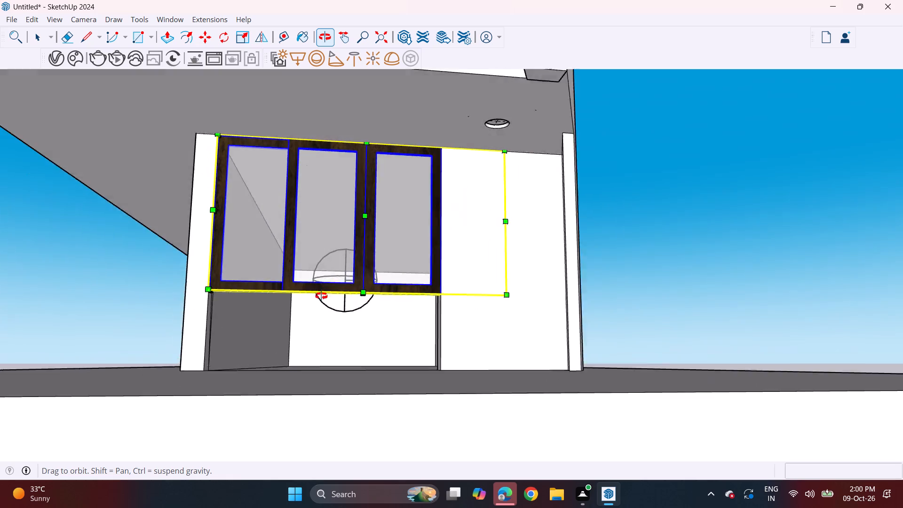
middle_drag(321, 296, 320, 310)
scroll(293, 419, up, 2)
middle_drag(308, 399, 319, 387)
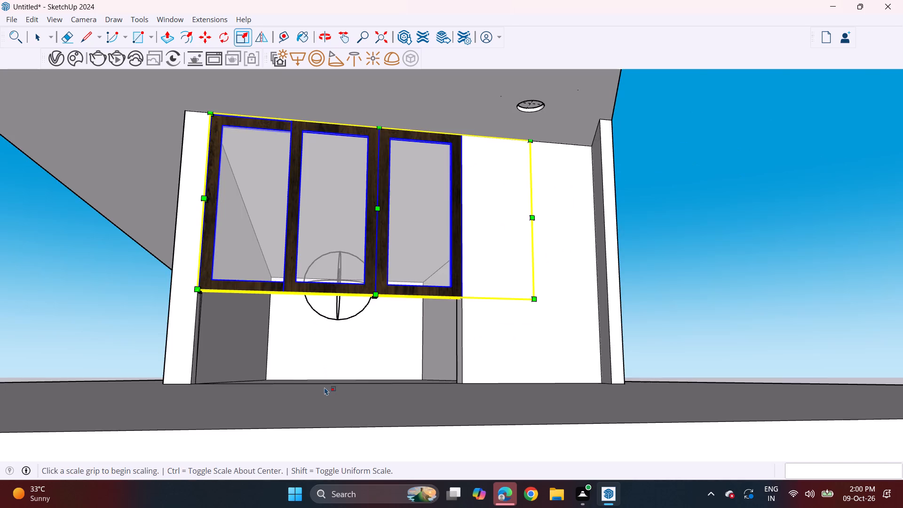
scroll(353, 321, up, 3)
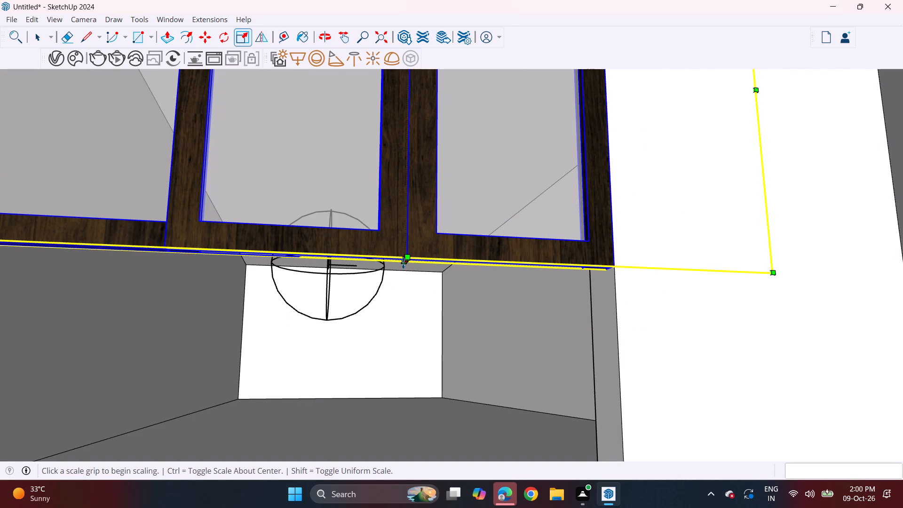
click(403, 263)
scroll(394, 344, down, 9)
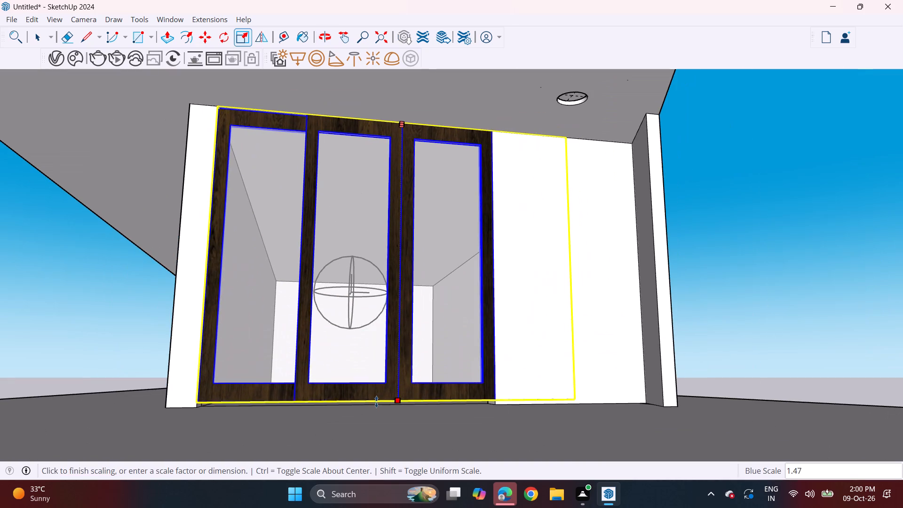
click(376, 405)
middle_drag(396, 371, 361, 415)
key(space)
click(823, 282)
Import the Sem+nome sofa component from Downloads and place it at the ground-floor sliding doors.
middle_drag(428, 330, 380, 323)
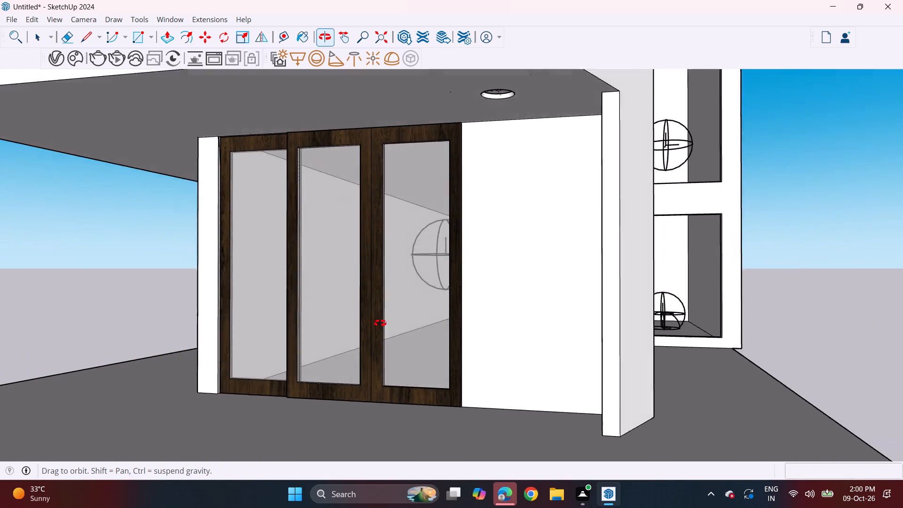
middle_drag(380, 323, 418, 316)
click(16, 22)
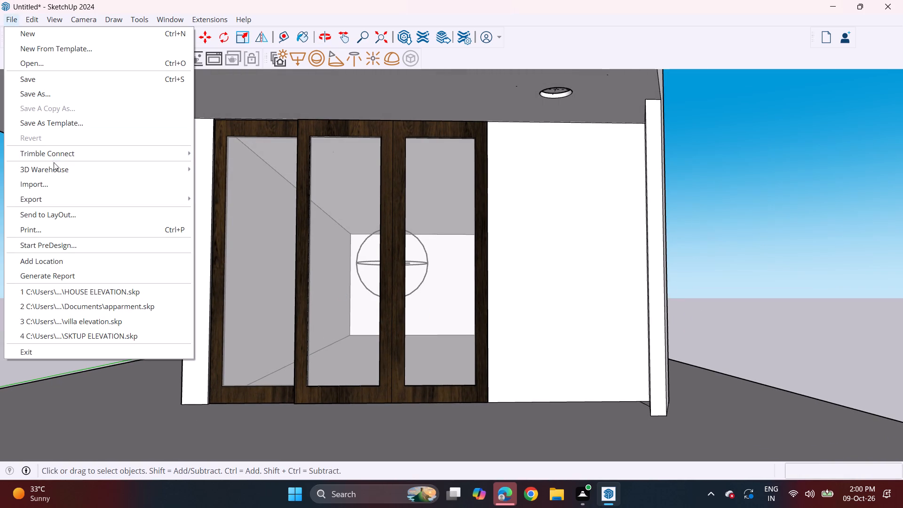
click(56, 190)
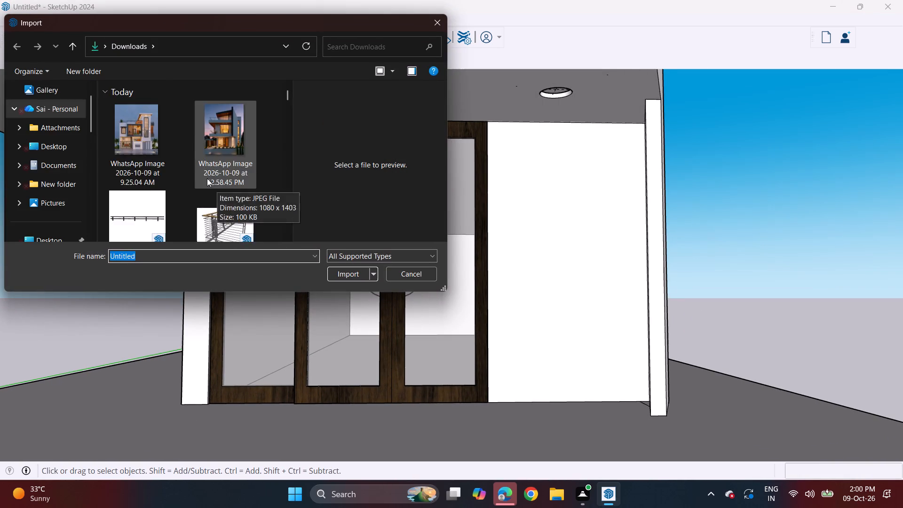
scroll(207, 178, down, 13)
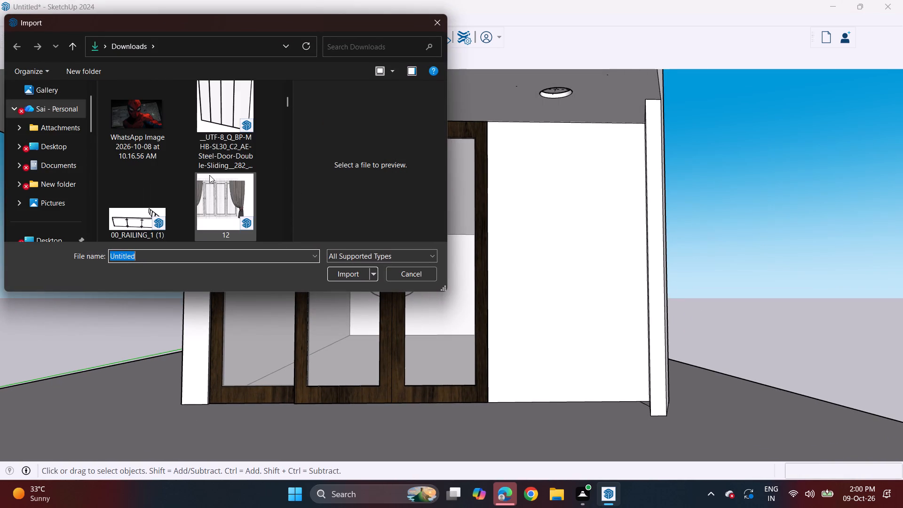
scroll(210, 176, down, 5)
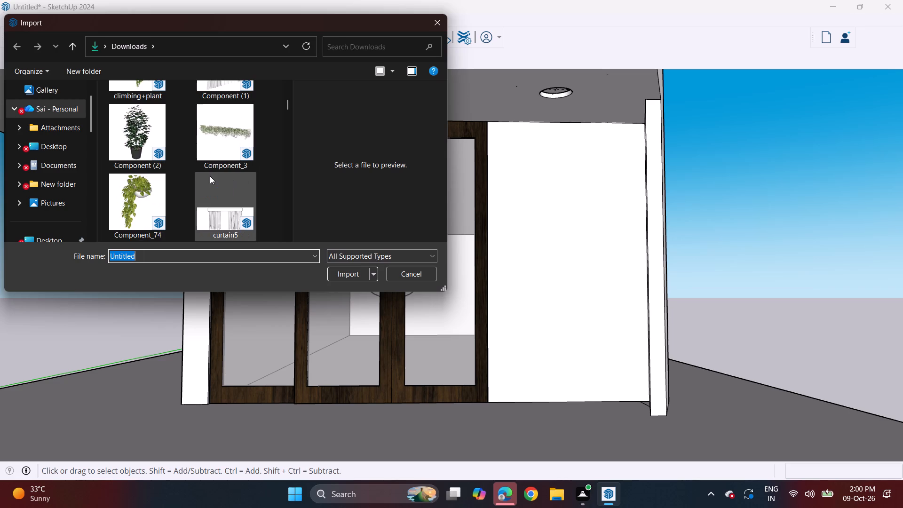
scroll(210, 176, down, 5)
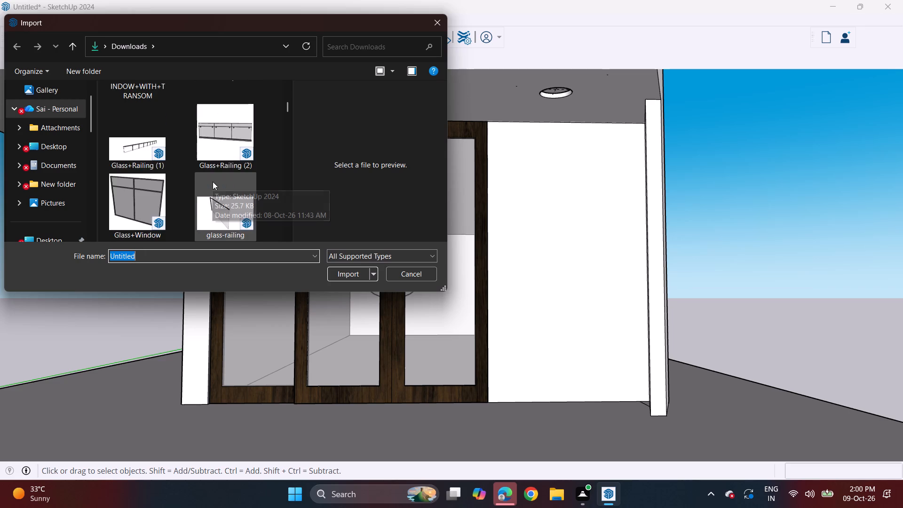
scroll(213, 182, down, 8)
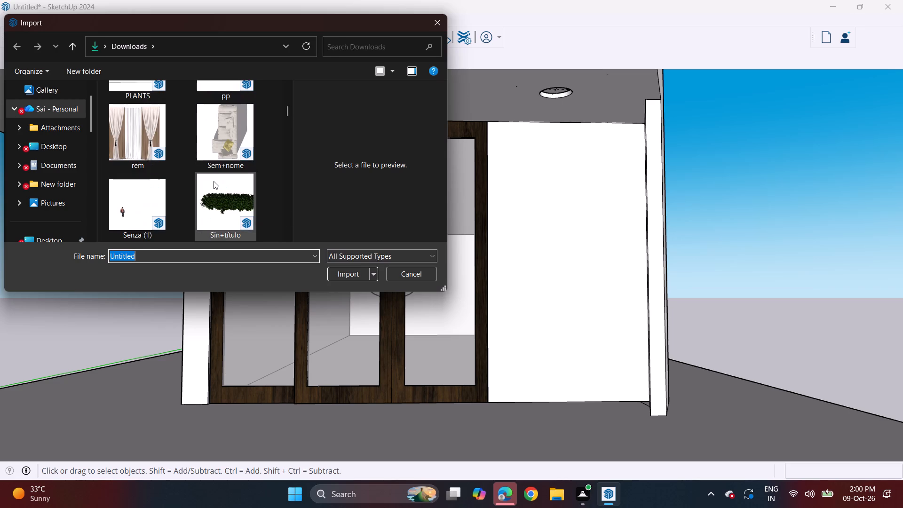
click(220, 148)
click(352, 273)
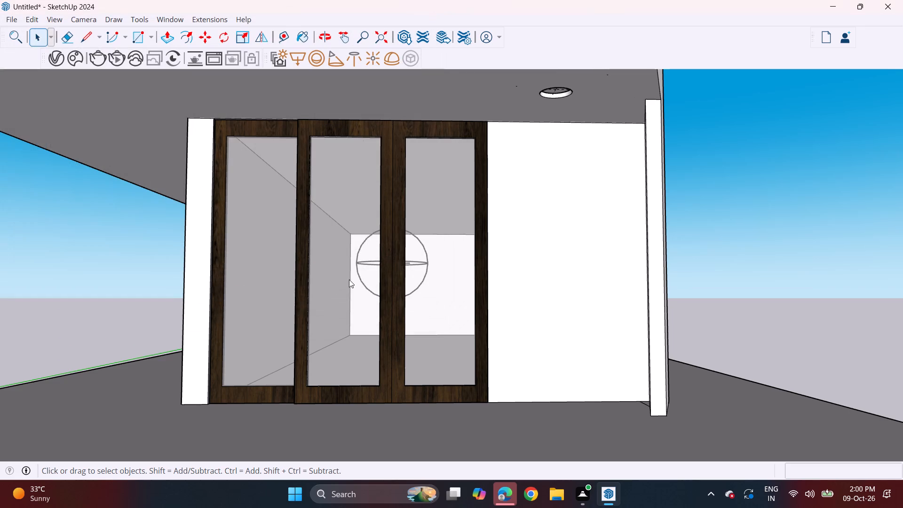
scroll(369, 320, down, 3)
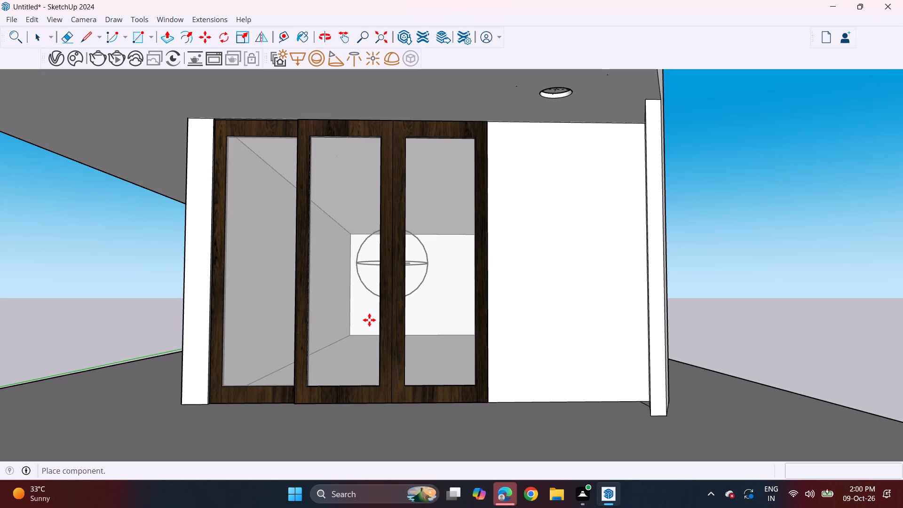
scroll(369, 320, down, 3)
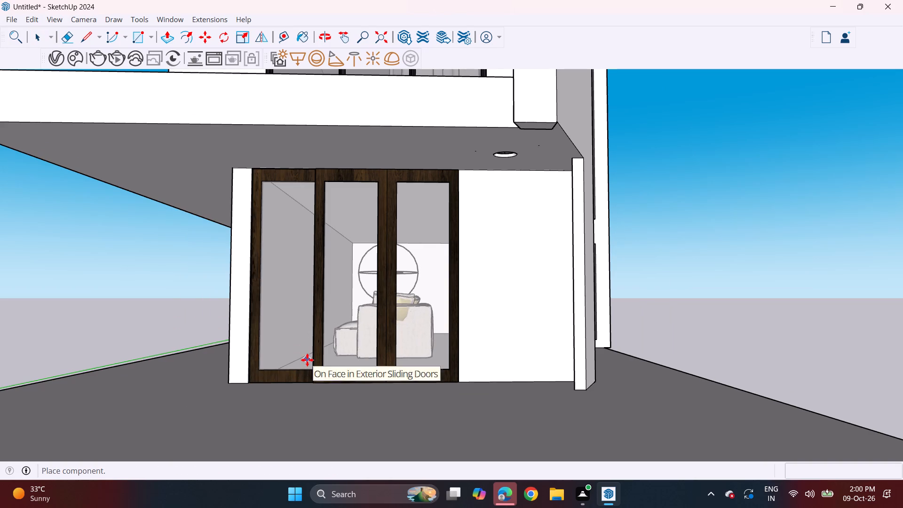
click(307, 360)
Rotate the imported sofa 90 degrees about the vertical axis, using a centre point on the ground slab.
middle_drag(332, 338, 413, 363)
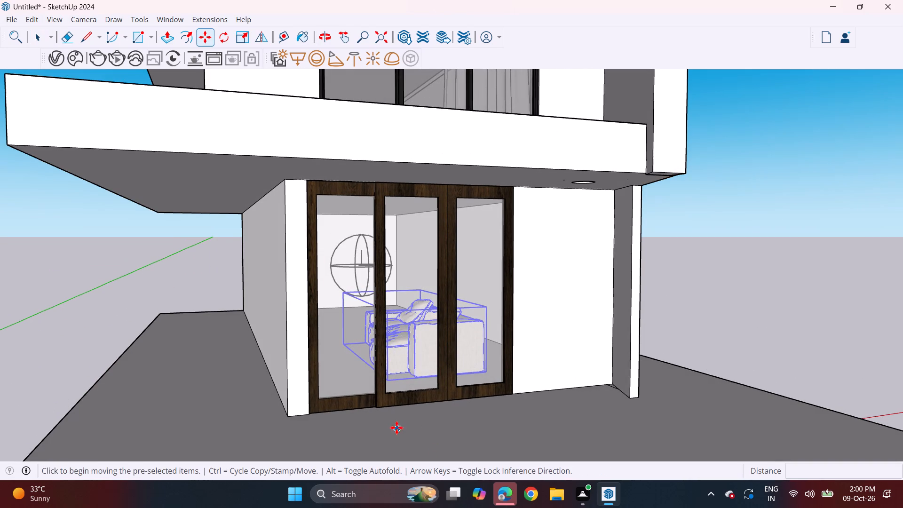
click(231, 42)
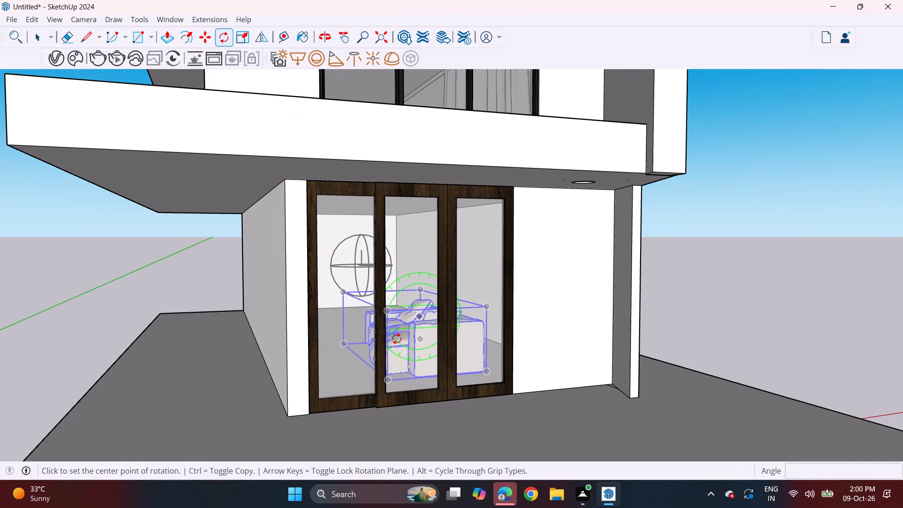
scroll(397, 341, down, 4)
shift+middle_drag(416, 351, 339, 228)
middle_drag(334, 259, 333, 333)
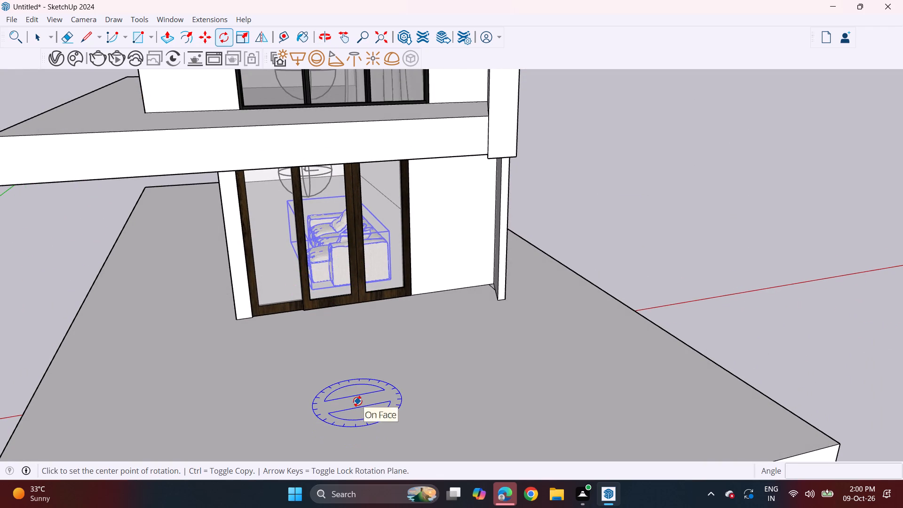
click(357, 401)
click(427, 390)
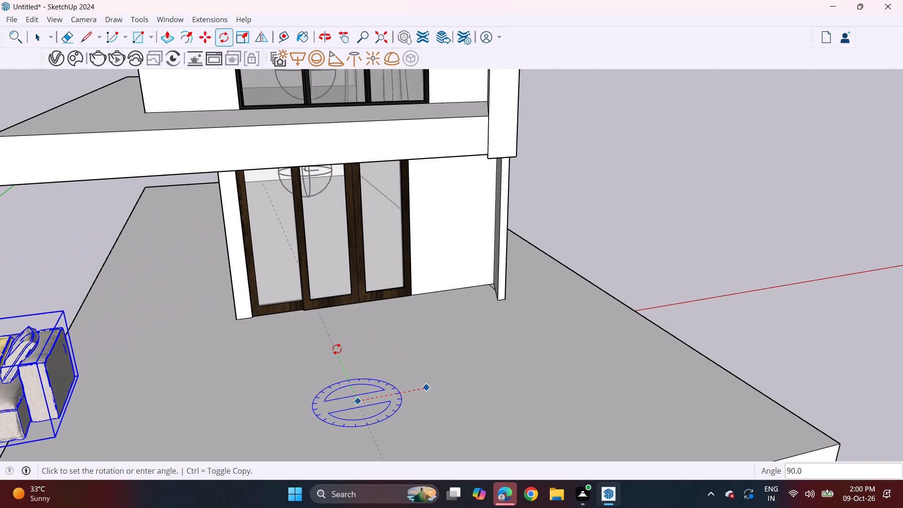
click(337, 349)
Move the rotated sofa about 21' 9" by its bottom corner to the ground-floor sliding doors.
key(m)
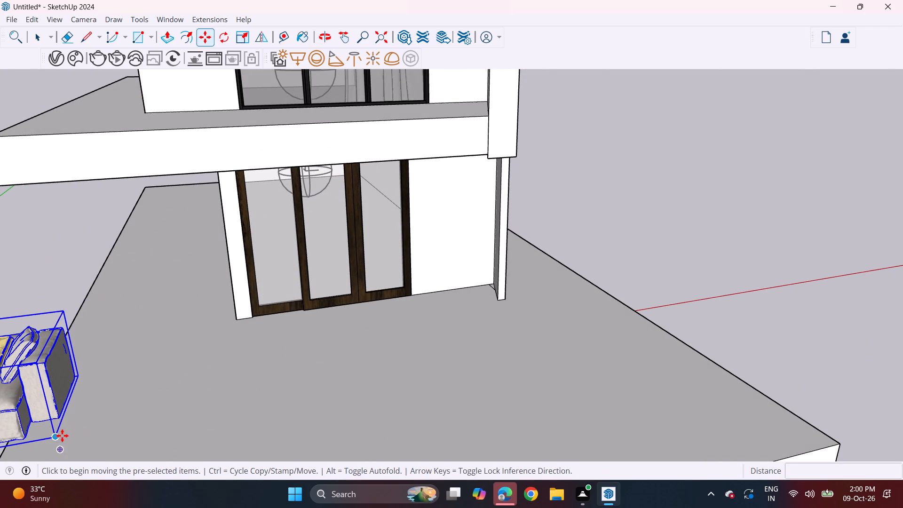
drag(62, 436, 122, 400)
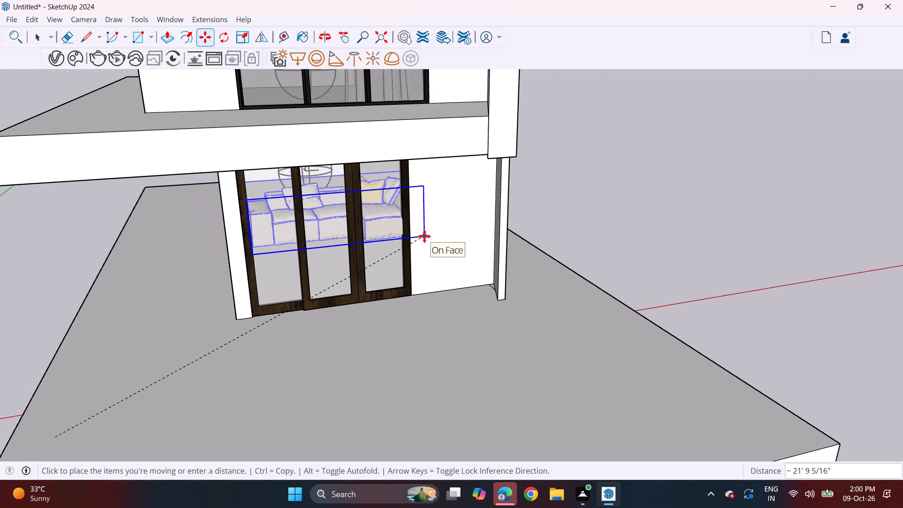
click(424, 236)
Shift the sofa sideways and closer to floor level behind the sliding doors, moving it by its bottom corner.
middle_drag(372, 281, 311, 246)
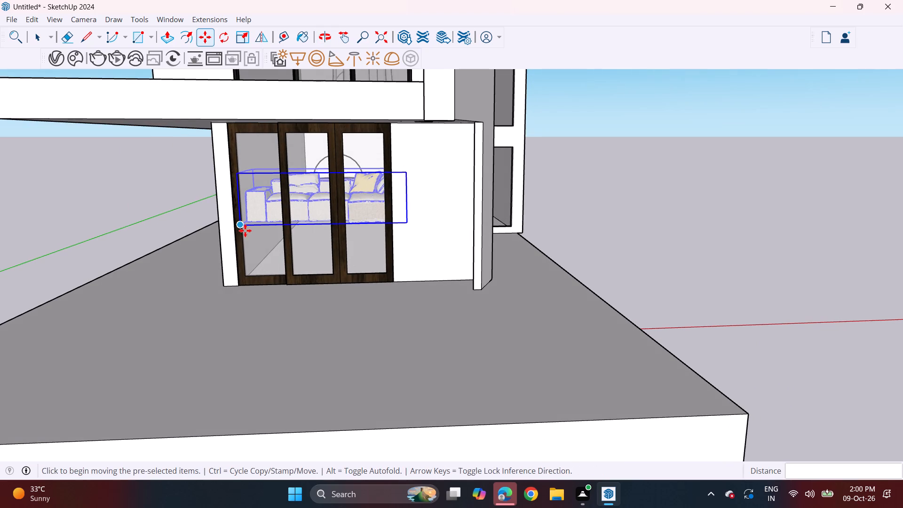
click(247, 225)
drag(247, 224, 270, 232)
middle_drag(293, 257, 343, 230)
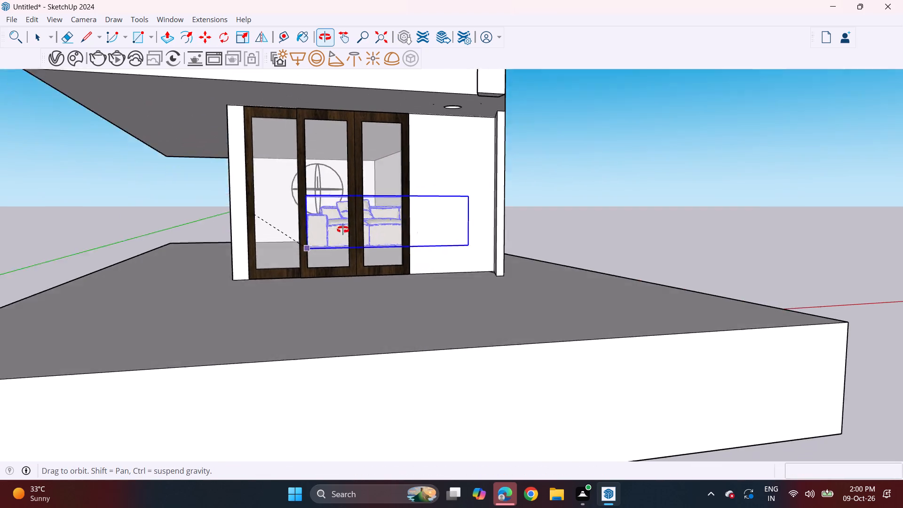
middle_drag(343, 230, 353, 222)
click(282, 258)
Shift the sofa a short distance deeper into the ground-floor room by its bottom corner and check its base against the floor.
middle_drag(278, 254, 296, 272)
scroll(285, 262, up, 19)
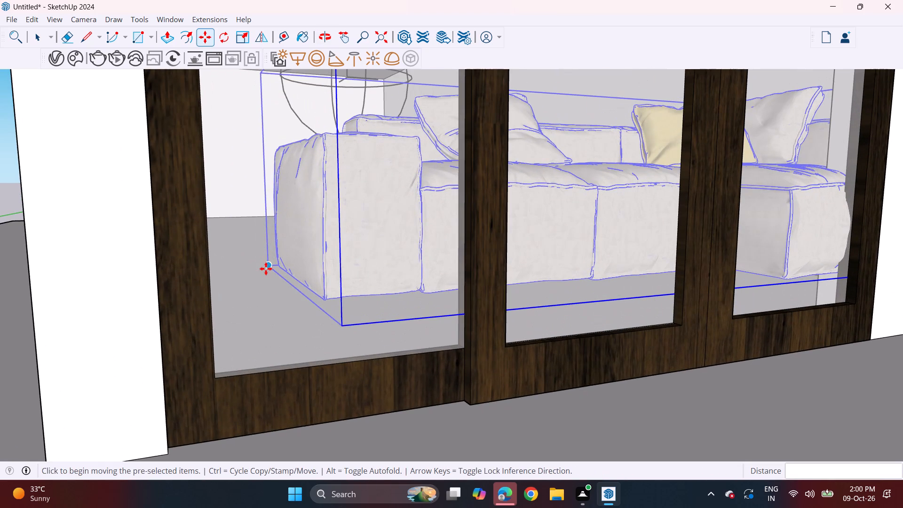
click(266, 269)
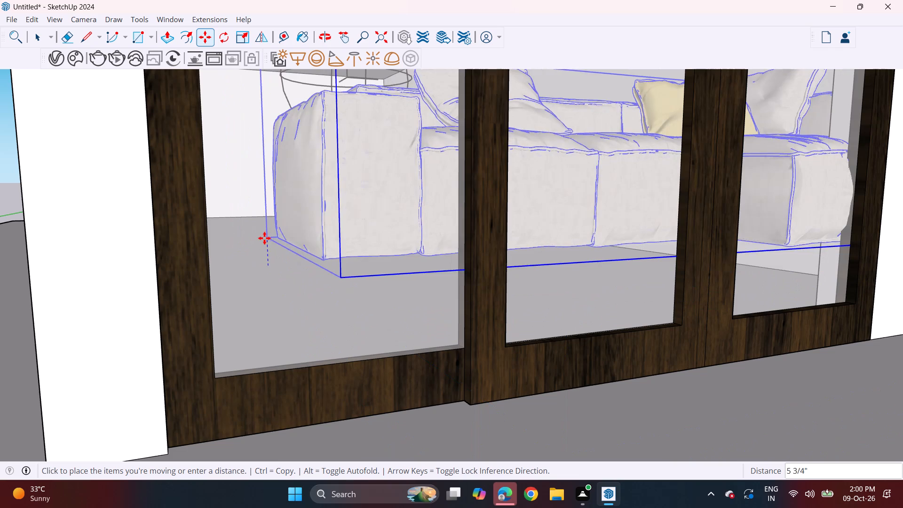
click(241, 251)
middle_drag(548, 308, 305, 333)
middle_drag(305, 333, 400, 296)
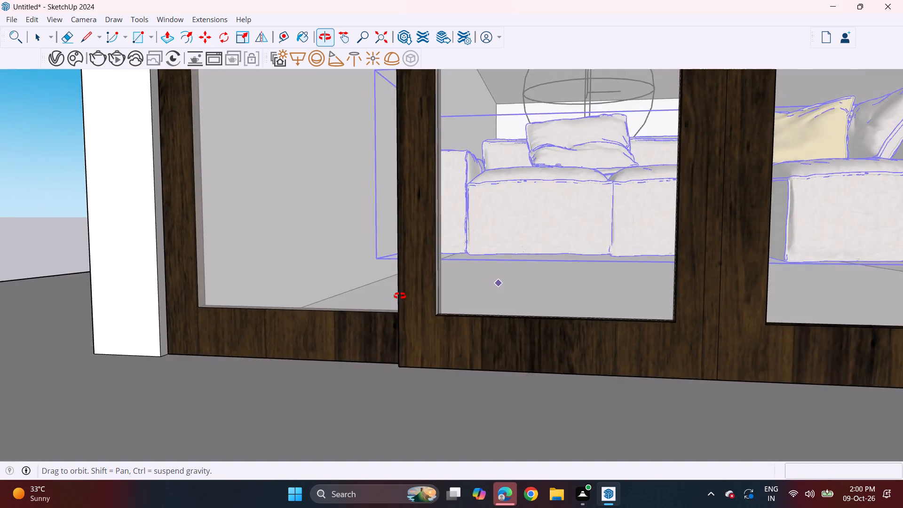
middle_drag(400, 296, 432, 266)
scroll(390, 312, up, 4)
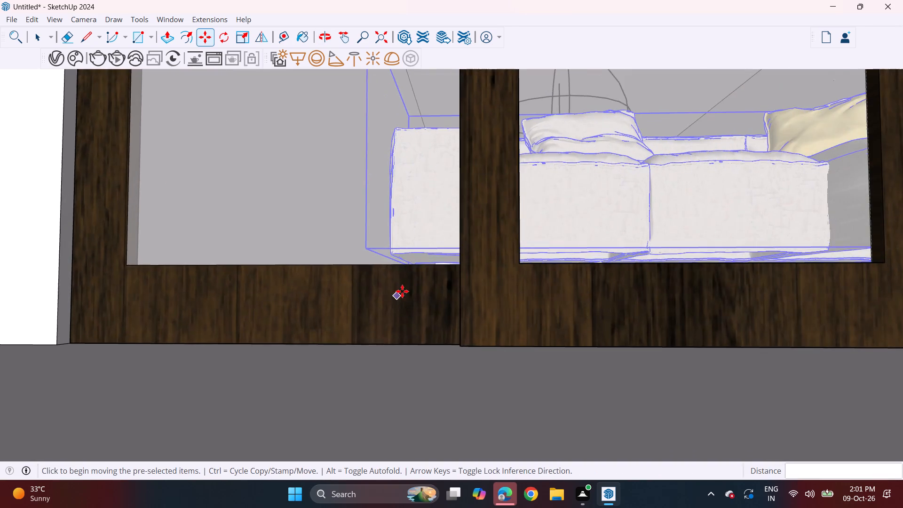
Lower the sofa about 11 9/16" by its bottom corner toward the ground-floor room's floor.
scroll(403, 291, up, 9)
middle_drag(420, 293, 420, 347)
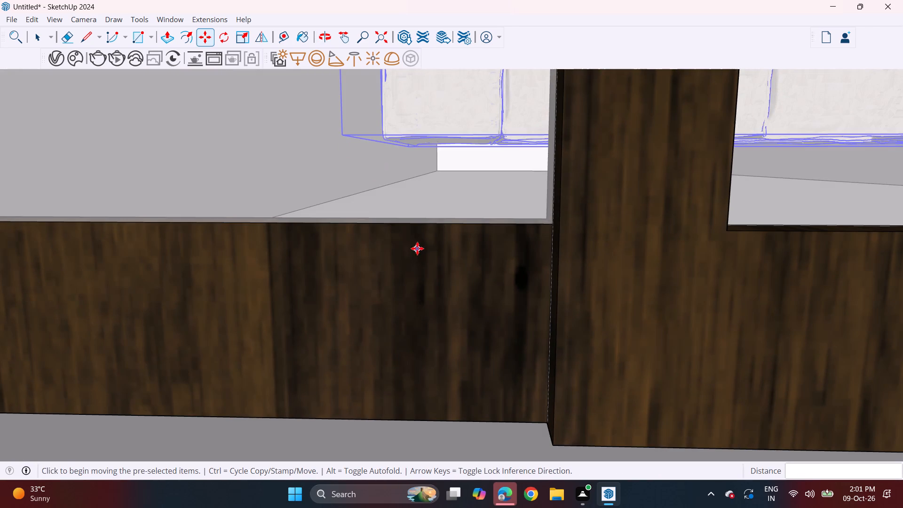
shift+middle_drag(419, 244, 444, 381)
middle_drag(438, 358, 392, 500)
middle_drag(547, 227, 362, 218)
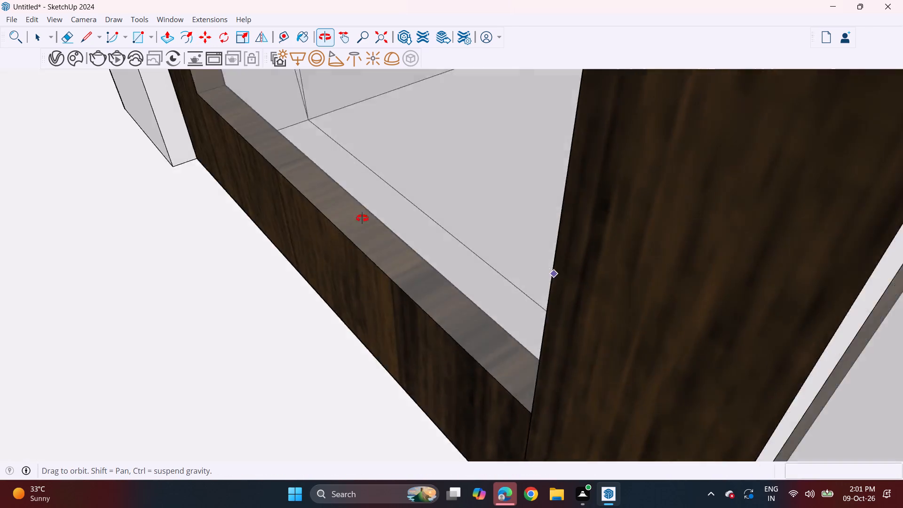
middle_drag(362, 218, 142, 161)
shift+middle_drag(745, 319, 199, 264)
middle_drag(509, 313, 601, 276)
scroll(585, 283, up, 1)
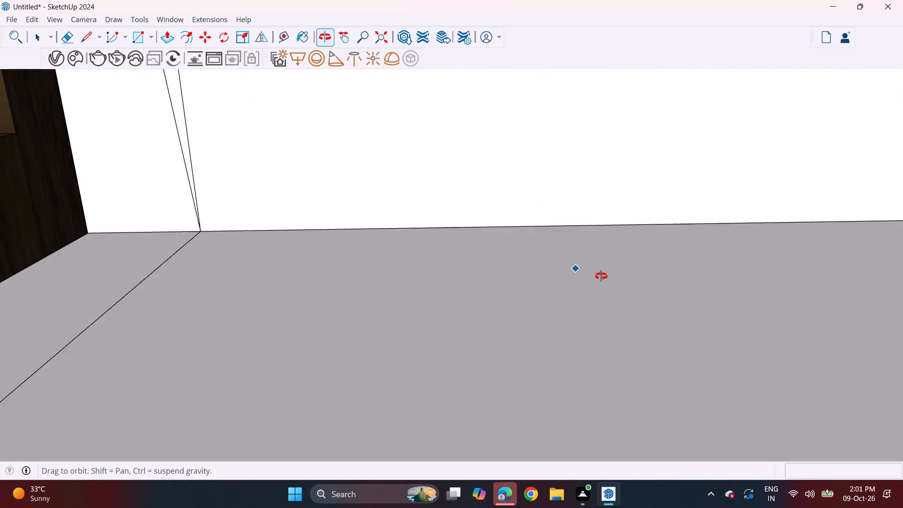
middle_drag(601, 276, 603, 275)
shift+middle_drag(897, 284, 294, 315)
scroll(524, 301, down, 3)
middle_drag(518, 306, 766, 225)
click(617, 224)
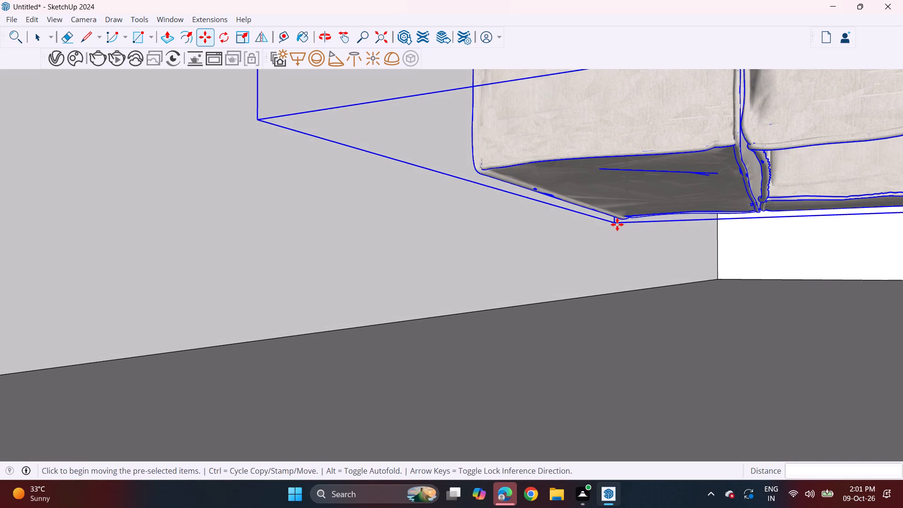
click(620, 320)
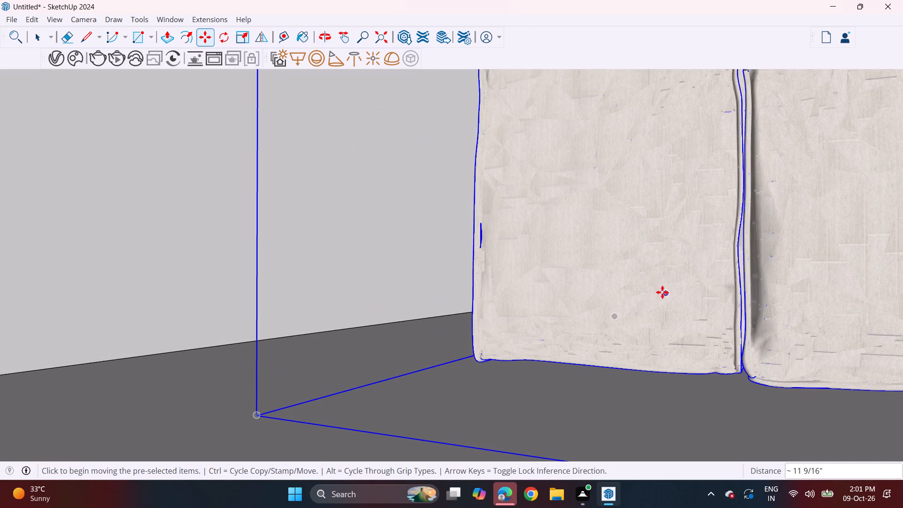
Slide the sofa about 11 7/16" sideways along the red axis, toward the room's side wall.
scroll(656, 292, down, 4)
middle_drag(618, 320, 717, 326)
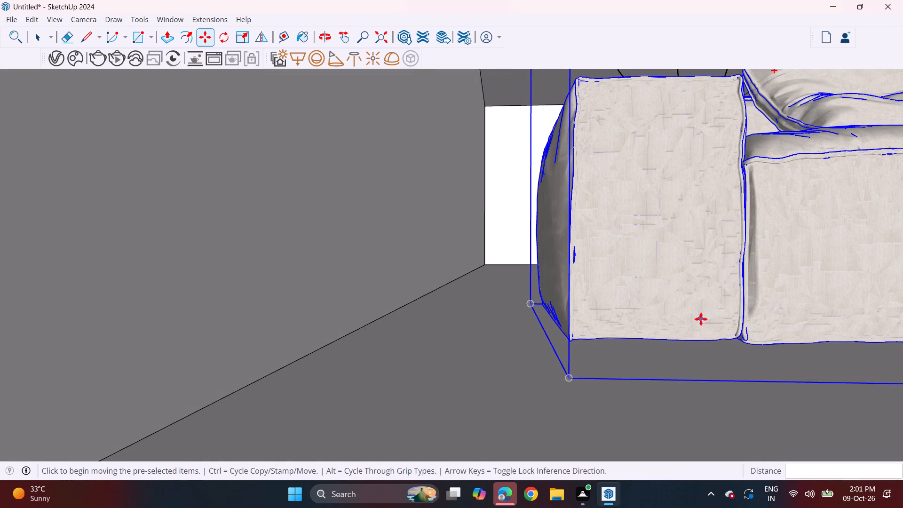
click(701, 319)
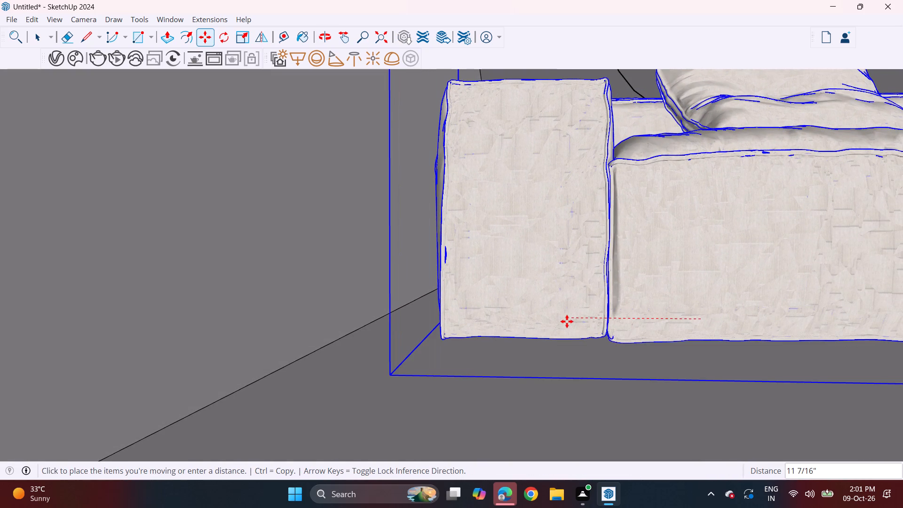
click(567, 321)
Rotate the sofa a quarter turn about the vertical axis, with the rotation centre on the ground slab in front of the doors.
scroll(572, 321, down, 4)
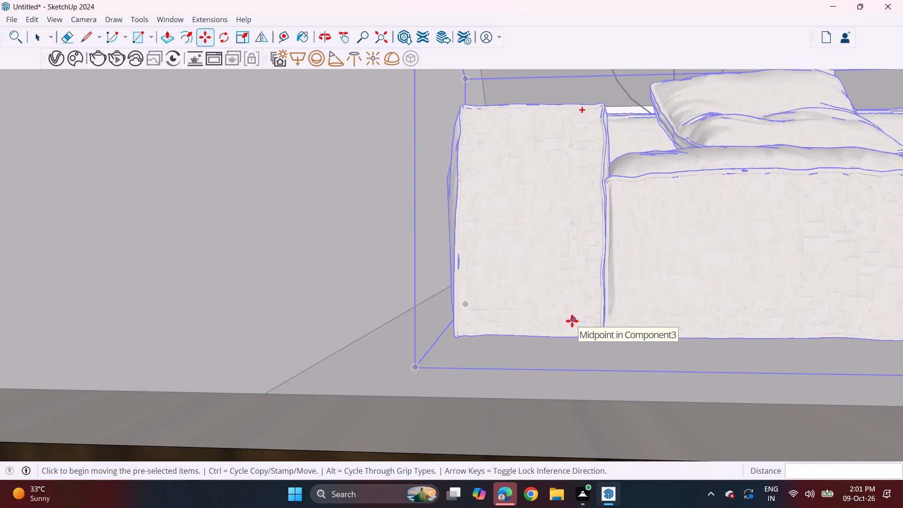
middle_drag(572, 321, 554, 394)
scroll(563, 299, down, 20)
scroll(563, 299, down, 6)
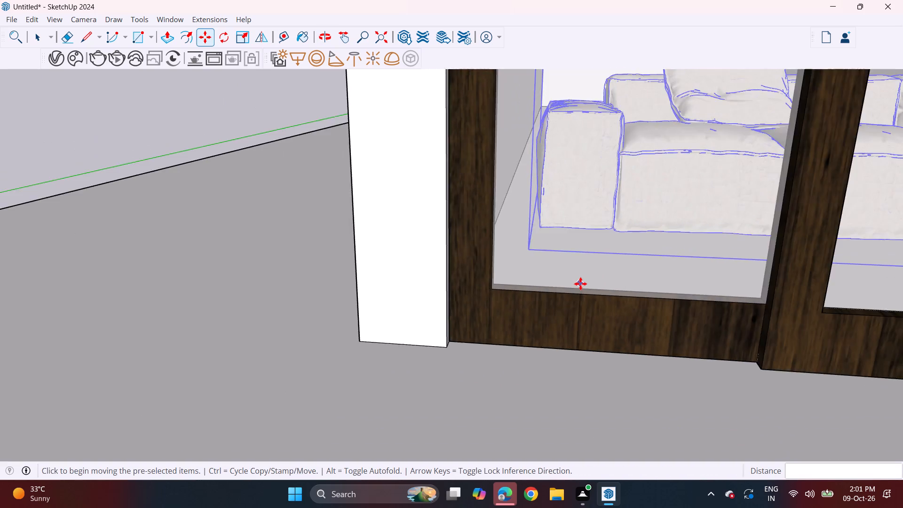
scroll(580, 284, down, 20)
scroll(580, 284, down, 6)
middle_drag(651, 307, 619, 244)
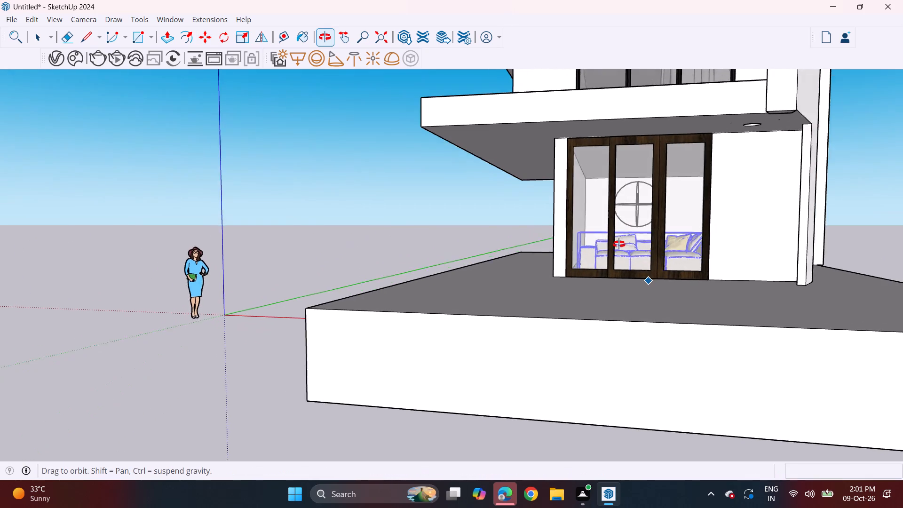
middle_drag(619, 244, 618, 243)
middle_drag(642, 306, 644, 322)
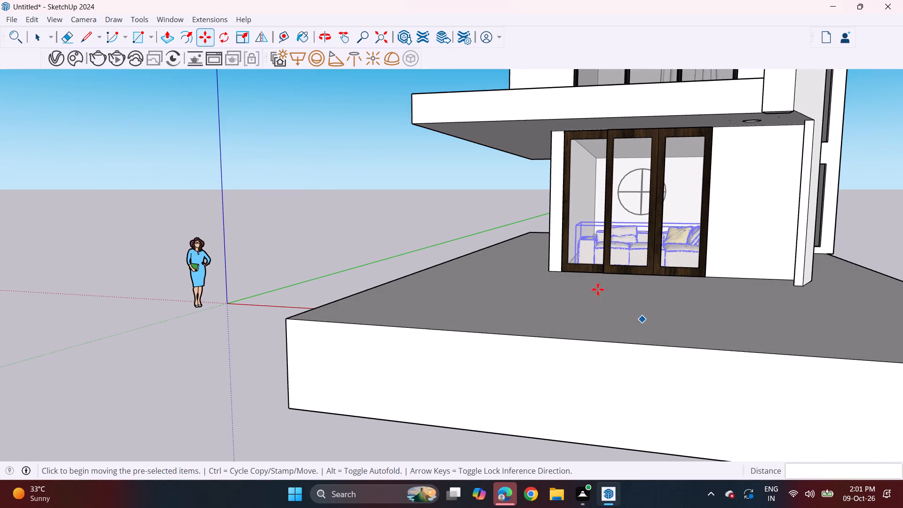
click(225, 40)
middle_drag(572, 232, 581, 246)
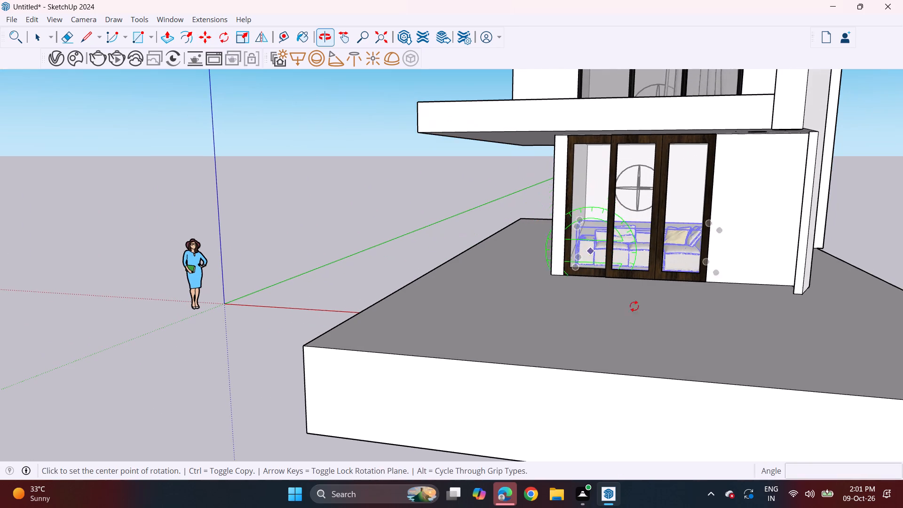
click(636, 359)
click(720, 364)
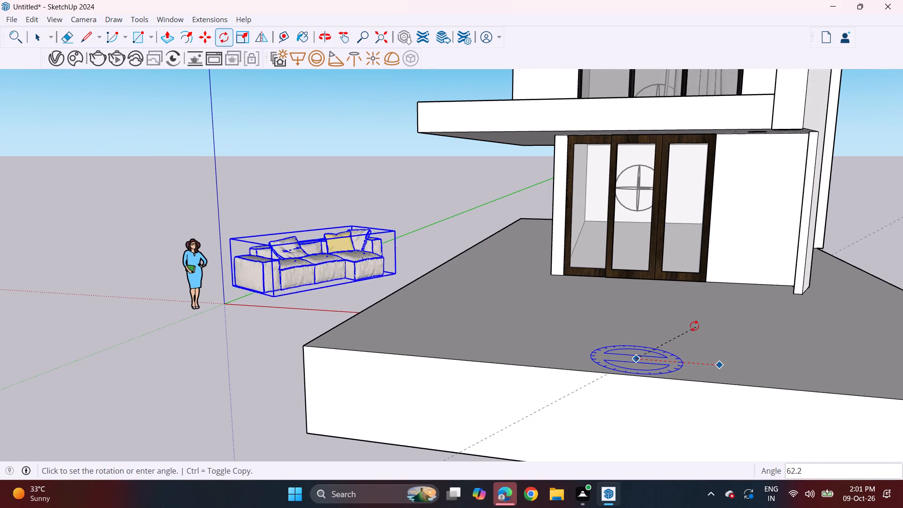
click(631, 315)
Move the rotated sofa about 32' 3" by its bottom corner back behind the ground-floor sliding doors.
key(m)
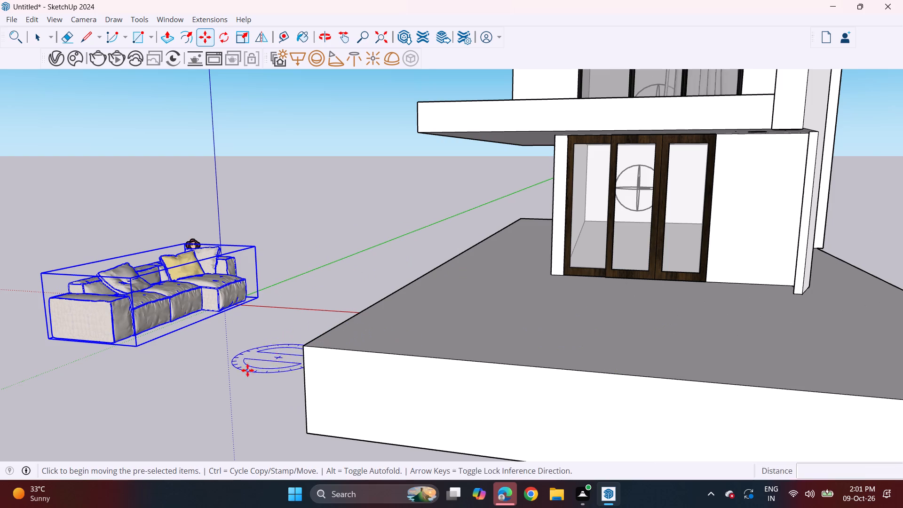
click(136, 350)
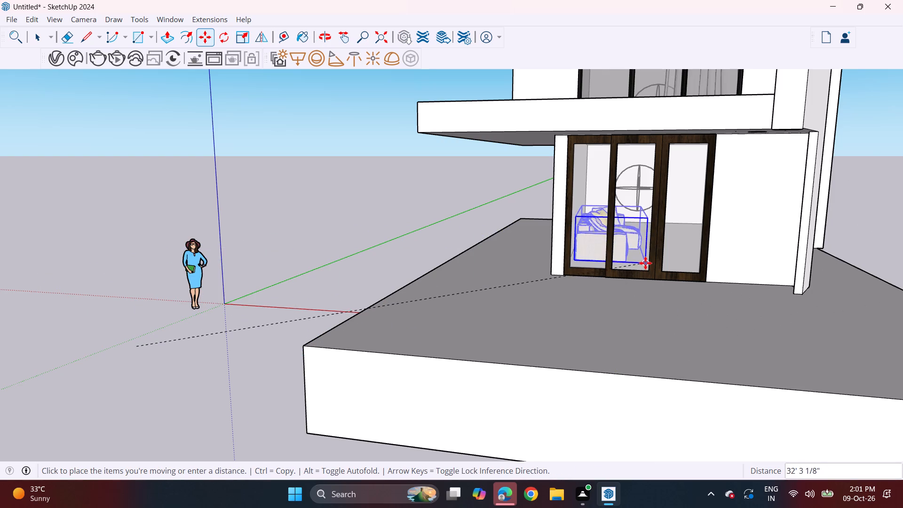
click(646, 264)
Move the sofa about 3' 8" by its bottom front corner, setting it on the floor inside the ground-floor room.
middle_drag(658, 304, 577, 284)
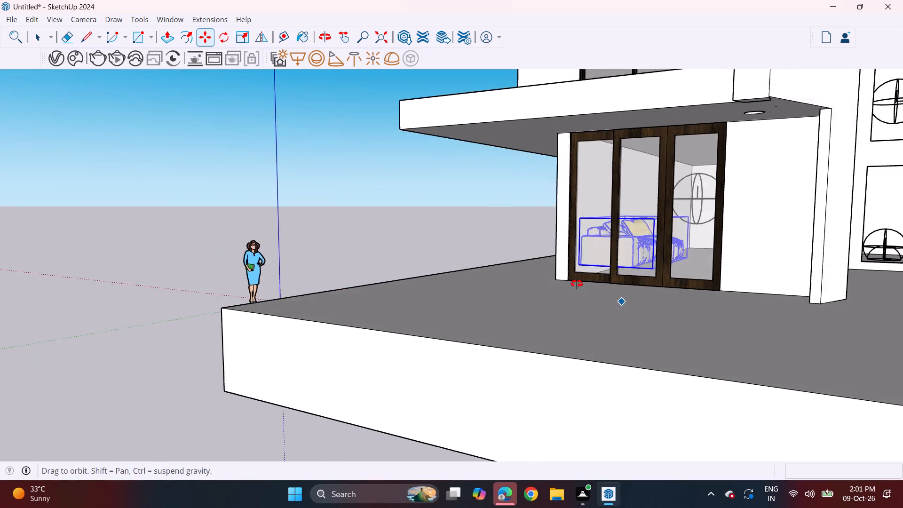
middle_drag(577, 284, 522, 286)
scroll(701, 267, up, 17)
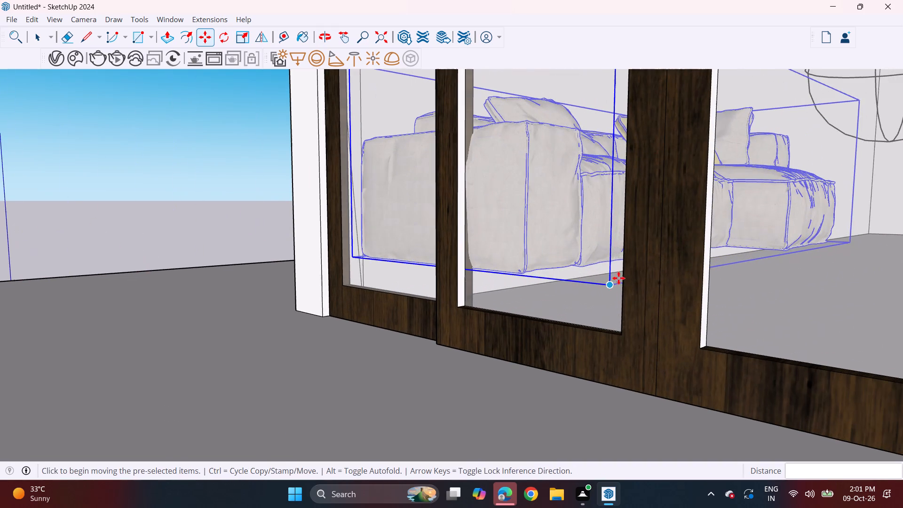
click(614, 284)
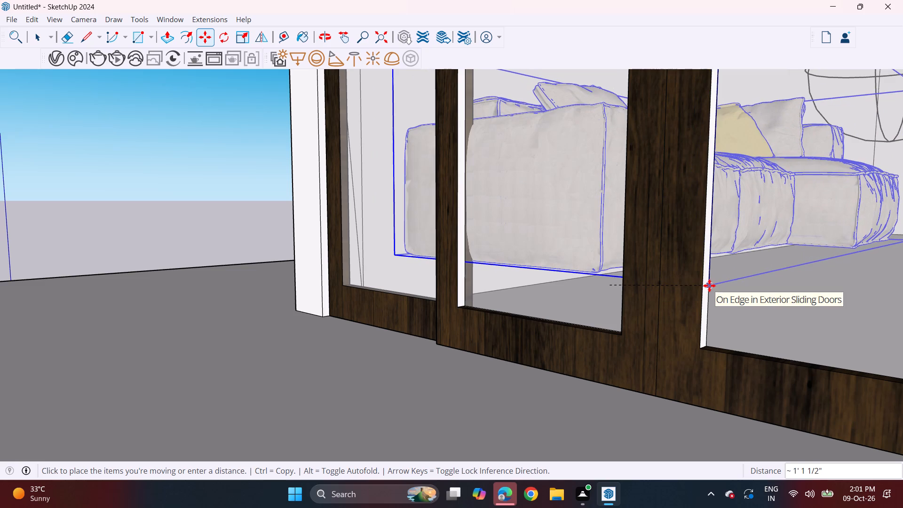
scroll(709, 286, up, 10)
middle_drag(710, 286, 543, 295)
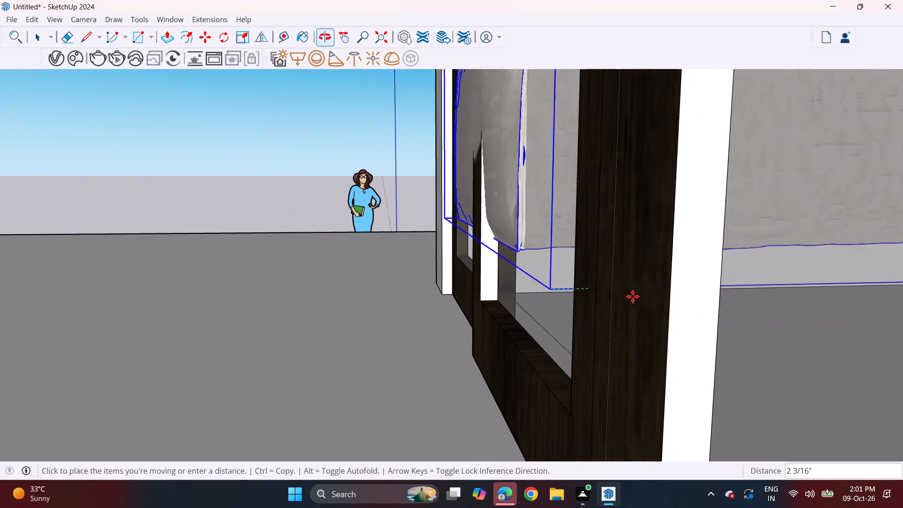
scroll(792, 307, up, 1)
middle_drag(792, 307, 399, 299)
middle_drag(686, 285, 283, 302)
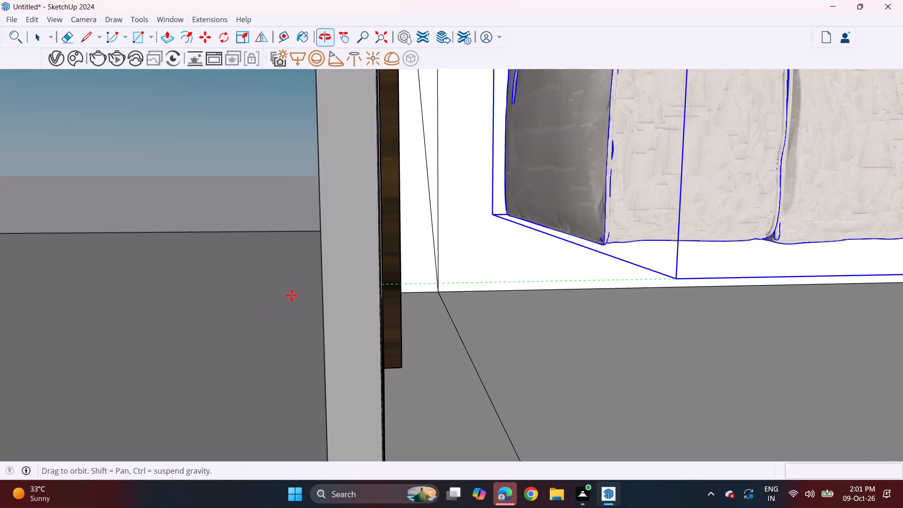
shift+middle_drag(712, 338, 494, 345)
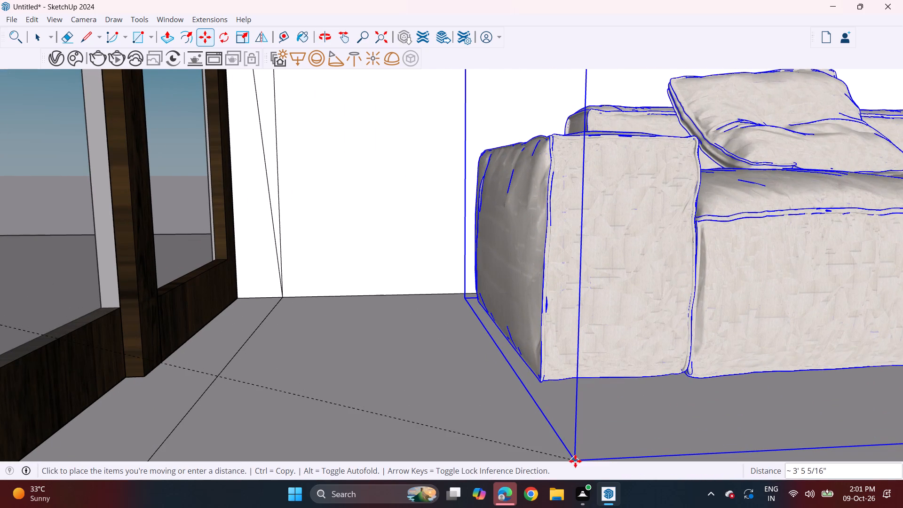
double_click(601, 463)
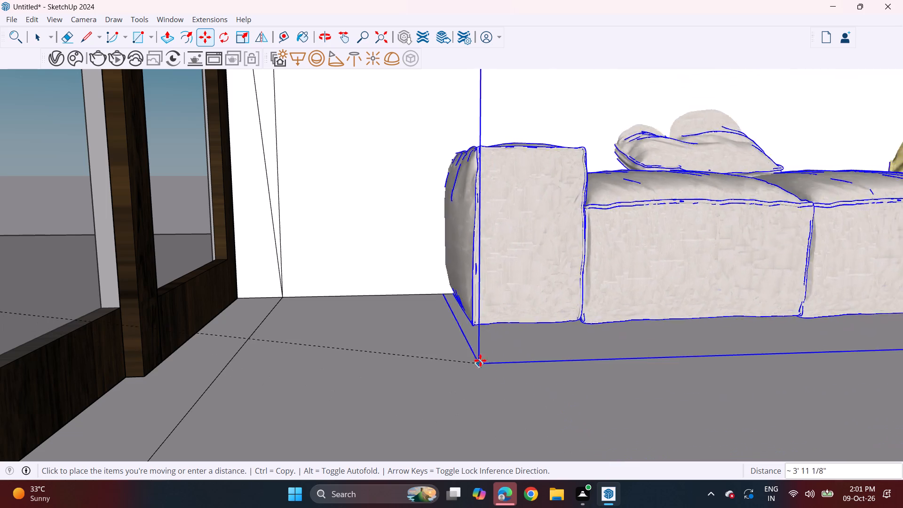
shift+middle_drag(595, 423, 501, 335)
scroll(500, 332, down, 1)
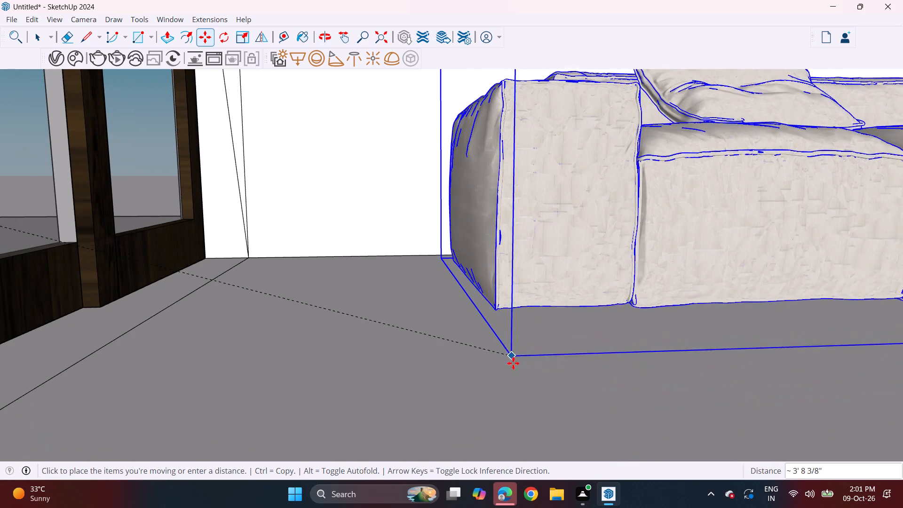
double_click(527, 365)
Inspect the sofa's placement behind the sliding doors, both close up and within the full house elevation.
middle_drag(497, 345, 666, 343)
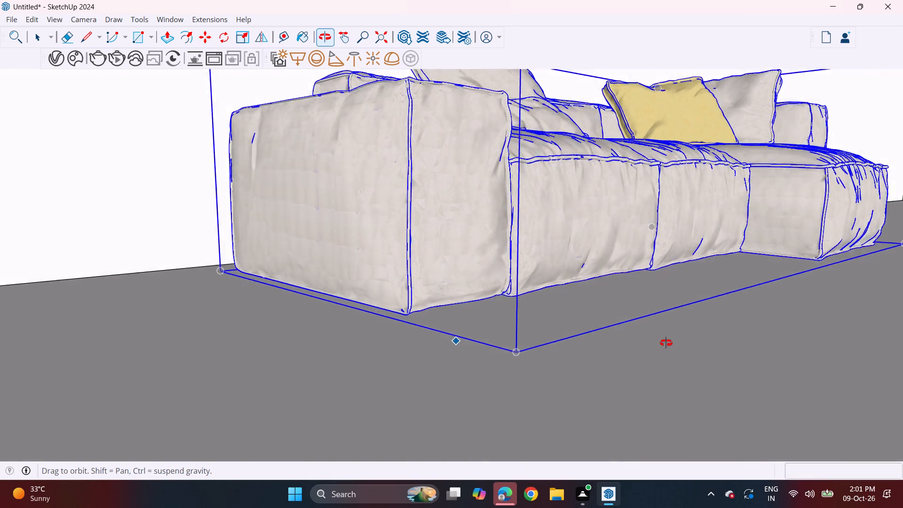
middle_drag(666, 343, 596, 336)
middle_drag(353, 247, 442, 372)
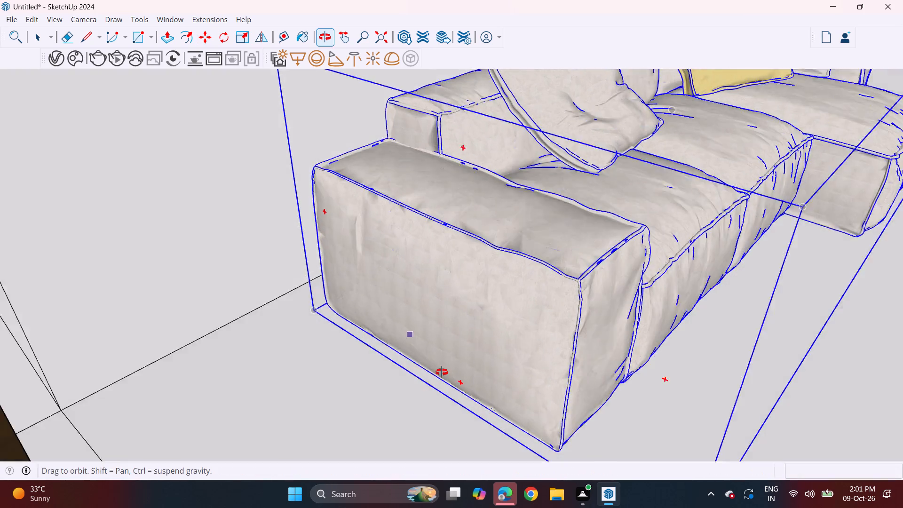
middle_drag(442, 372, 593, 395)
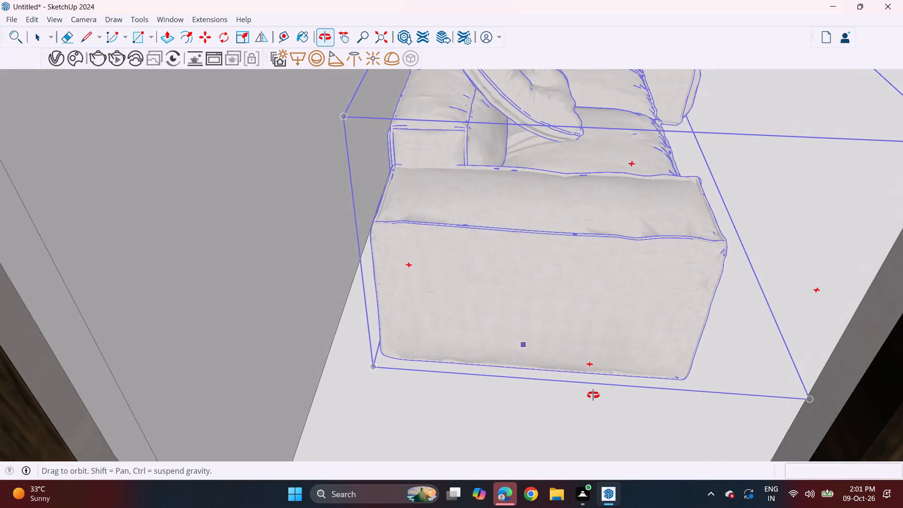
middle_drag(593, 395, 593, 389)
scroll(571, 296, down, 6)
middle_drag(602, 314, 571, 167)
scroll(568, 160, down, 9)
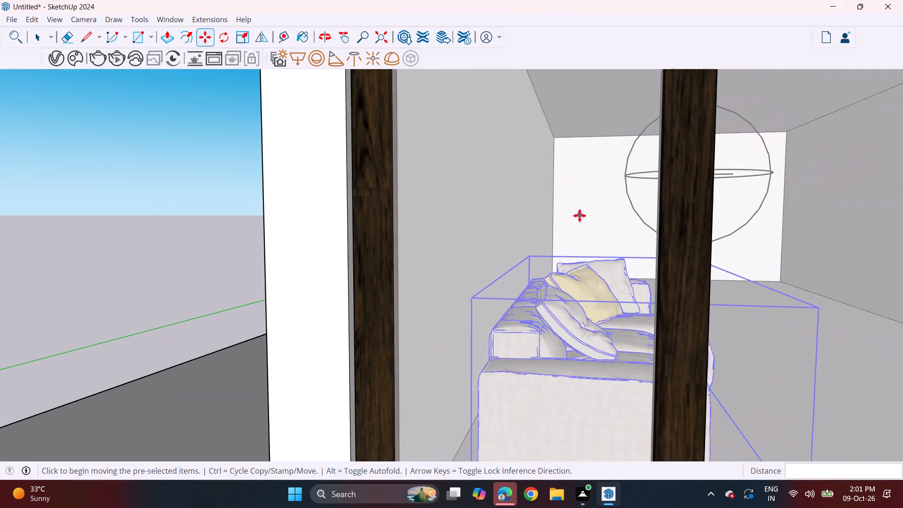
scroll(579, 215, down, 20)
scroll(579, 215, down, 17)
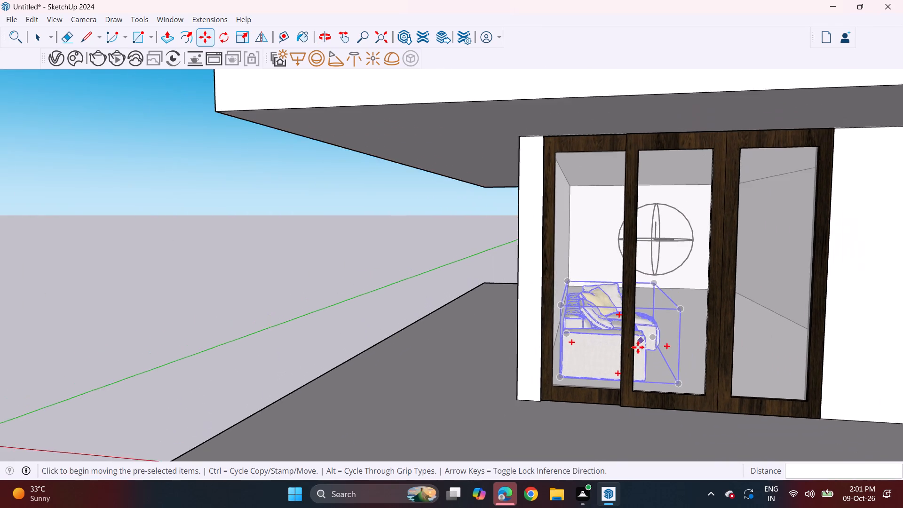
scroll(638, 347, down, 3)
middle_drag(665, 394, 645, 298)
scroll(658, 362, up, 1)
middle_drag(610, 183, 709, 366)
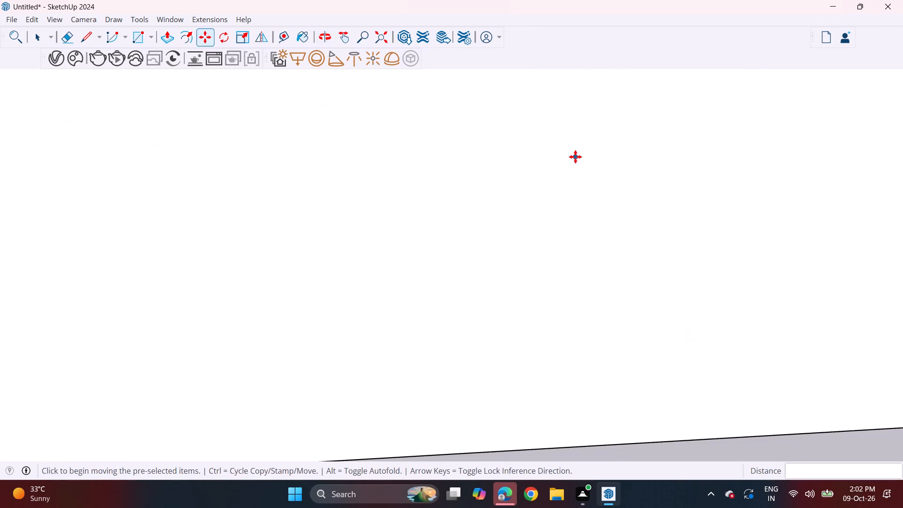
middle_drag(575, 157, 680, 484)
scroll(601, 242, down, 19)
shift+middle_drag(765, 235, 697, 228)
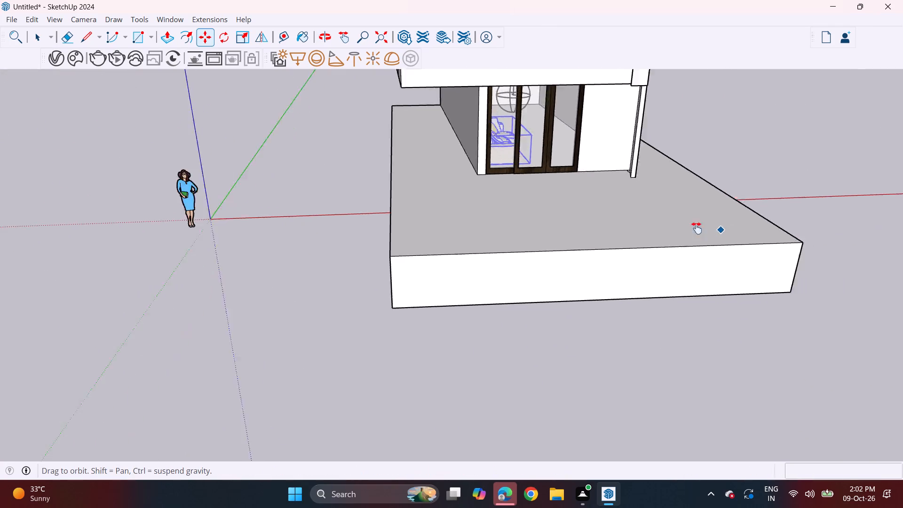
shift+middle_drag(697, 228, 638, 324)
middle_drag(516, 325, 475, 233)
shift+middle_drag(502, 230, 495, 333)
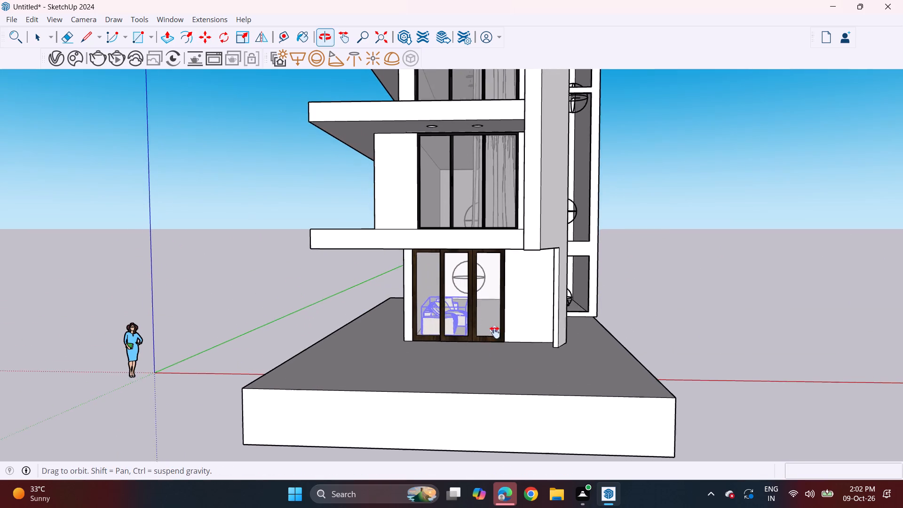
shift+middle_drag(495, 333, 496, 333)
middle_drag(493, 343, 489, 322)
scroll(489, 322, up, 1)
scroll(492, 322, down, 3)
shift+middle_drag(493, 325, 496, 374)
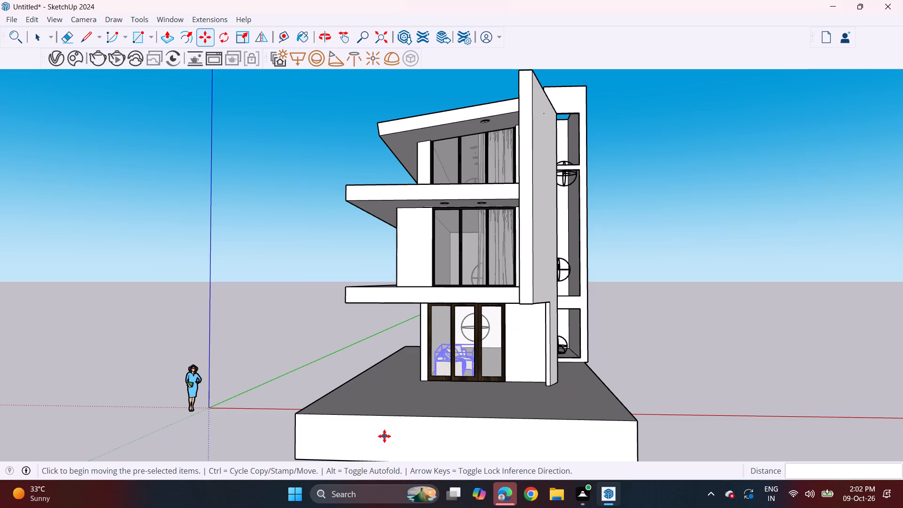
Push the front face of the ground slab back about 7' 10" toward the house with Push/Pull.
key(space)
key(p)
click(426, 450)
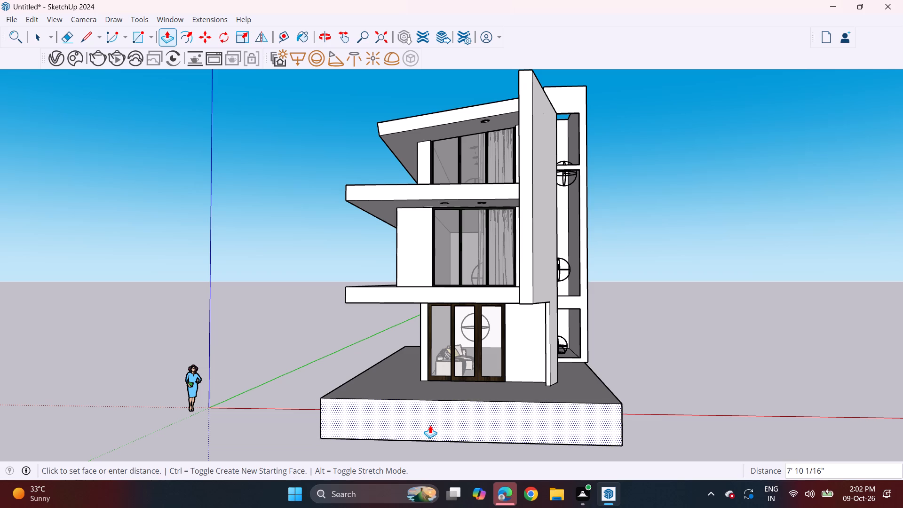
click(430, 425)
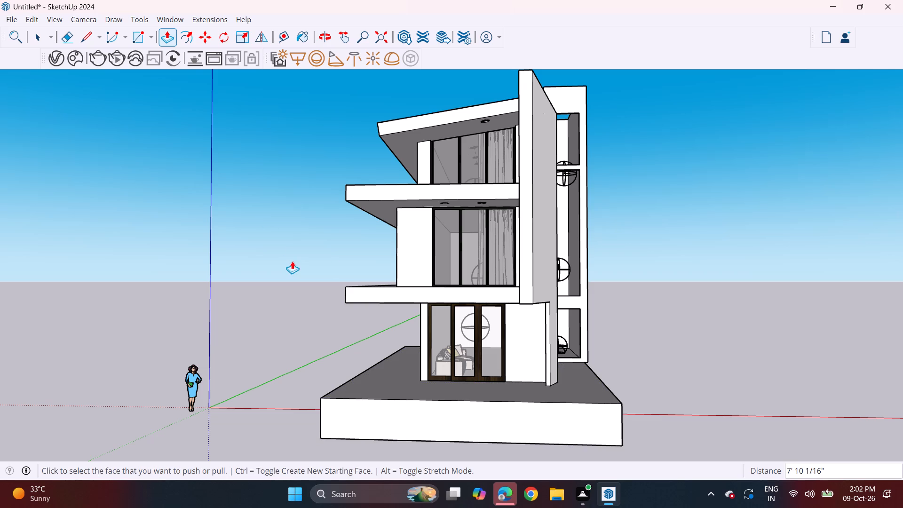
middle_drag(327, 305, 338, 313)
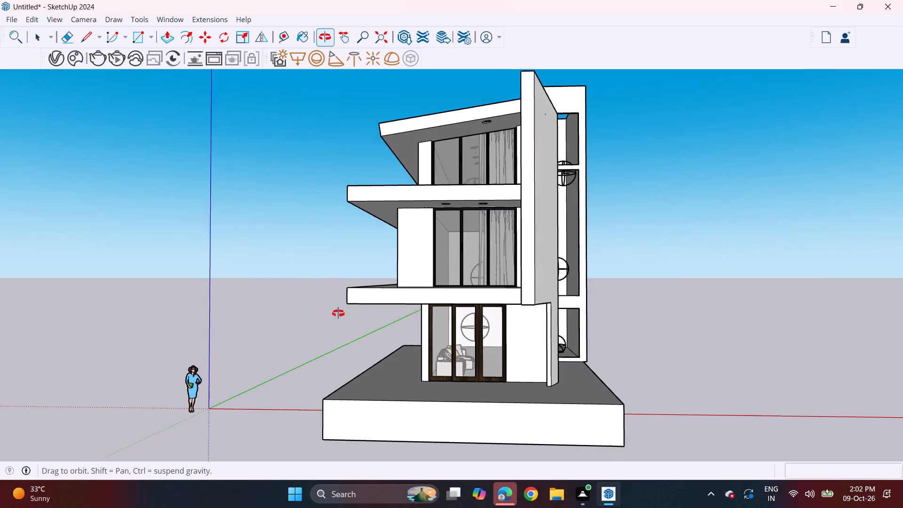
Raise the top face of the first-floor balcony slab about 10 7/8" with Push/Pull.
middle_drag(338, 313, 387, 403)
double_click(399, 338)
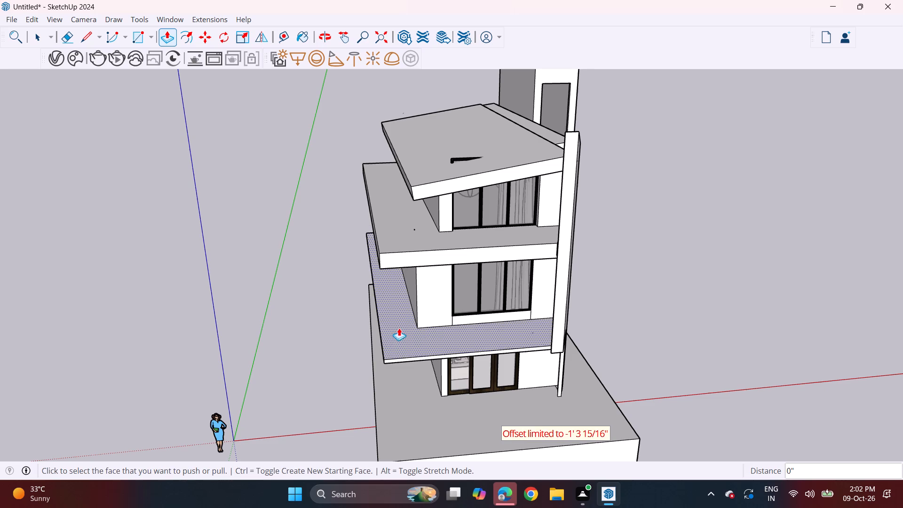
key(ctrl+z)
click(385, 339)
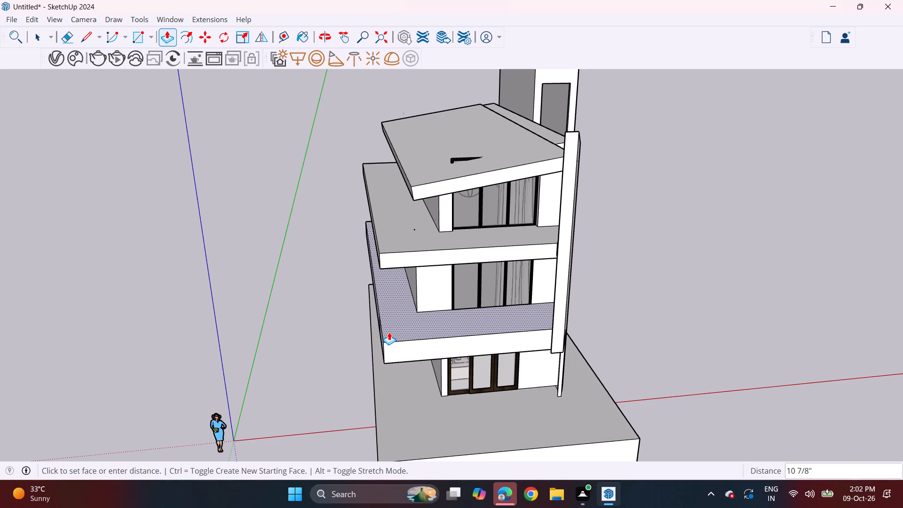
click(389, 332)
Raise the top face of the second-floor balcony slab about 4 13/16" with Push/Pull.
middle_drag(494, 336, 435, 238)
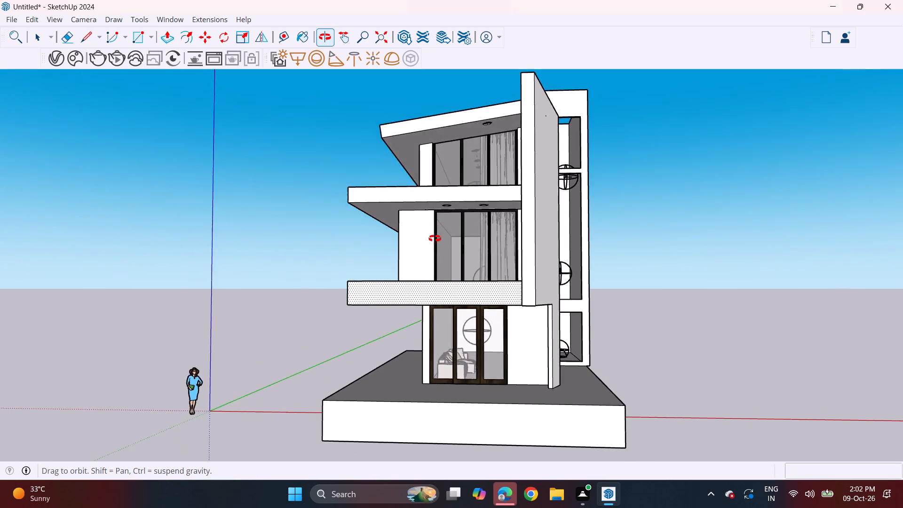
middle_drag(435, 238, 482, 343)
click(408, 245)
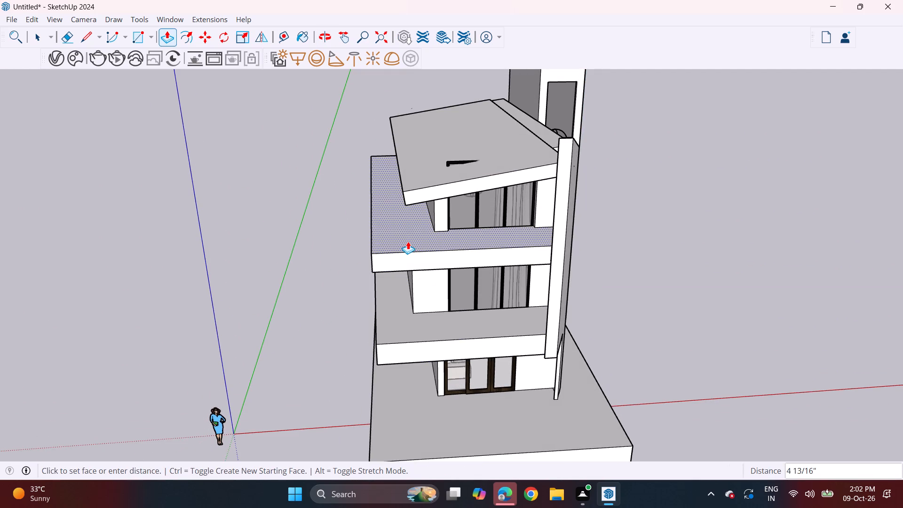
click(408, 241)
Draw a circle of about 6" radius on the underside of the second-floor slab, near its outer front corner.
middle_drag(511, 319, 478, 270)
scroll(458, 277, down, 2)
middle_drag(465, 302, 459, 262)
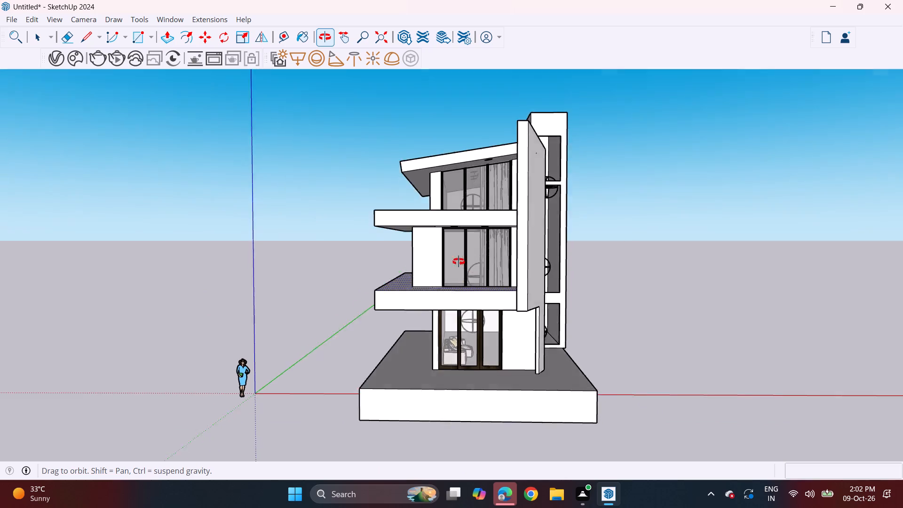
middle_drag(459, 262, 448, 255)
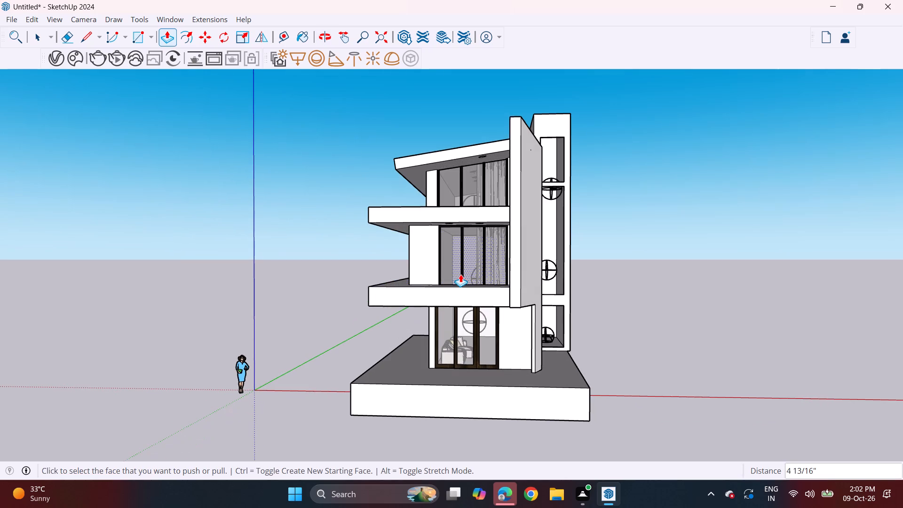
middle_drag(407, 223, 498, 179)
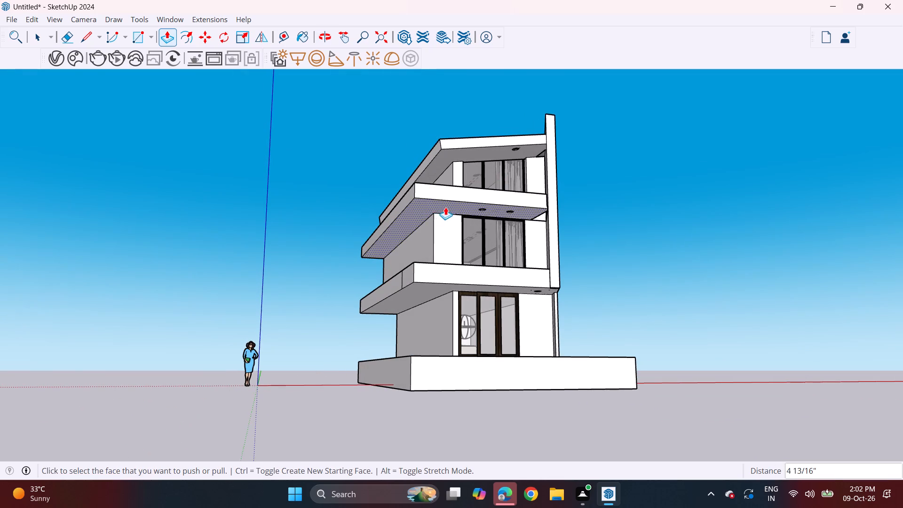
scroll(424, 219, up, 5)
middle_drag(423, 210, 413, 189)
scroll(380, 194, up, 3)
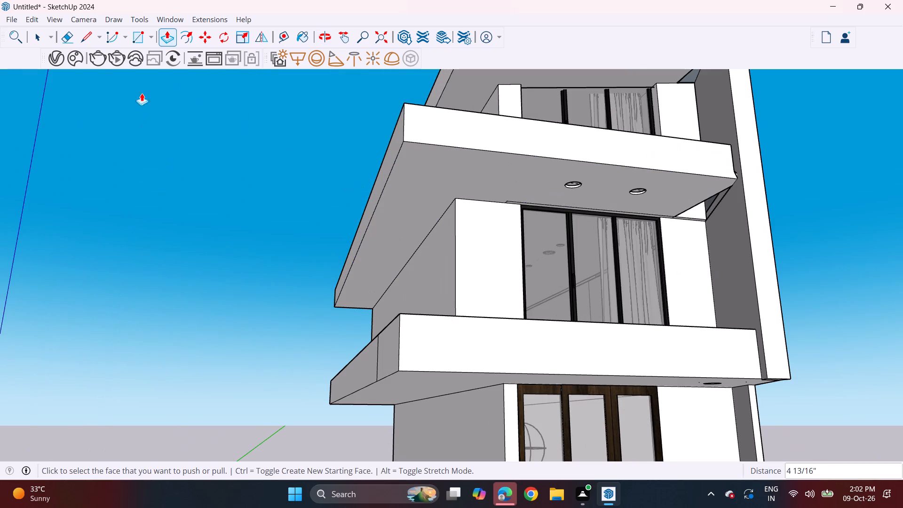
double_click(152, 36)
click(152, 43)
drag(159, 80, 166, 82)
middle_drag(388, 210, 389, 210)
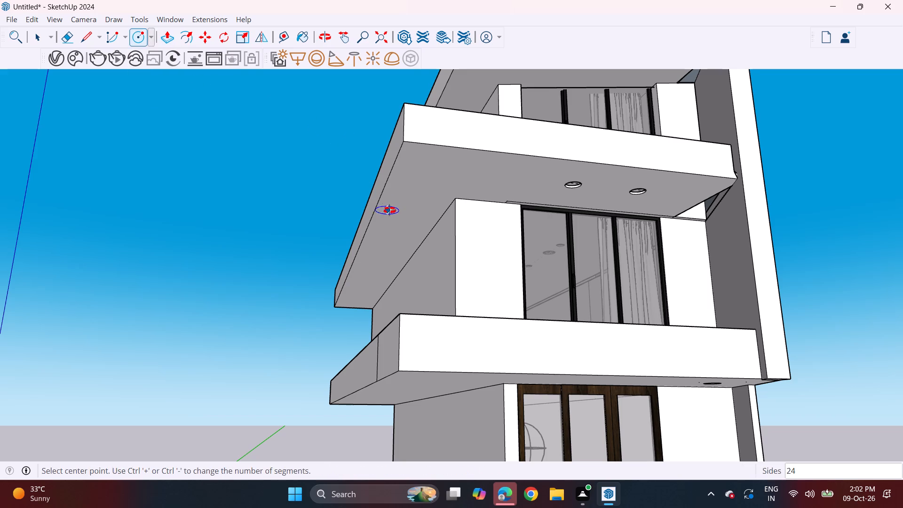
middle_drag(389, 210, 359, 203)
scroll(371, 189, up, 6)
click(396, 178)
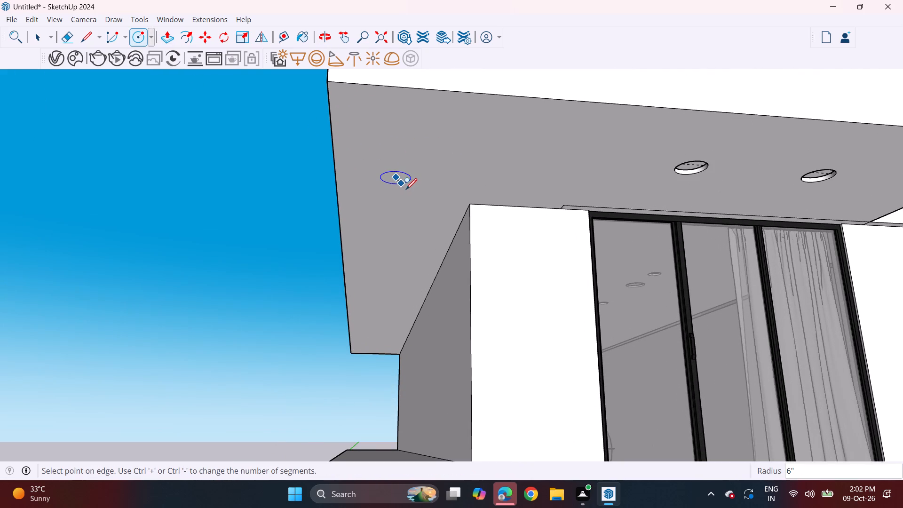
click(406, 189)
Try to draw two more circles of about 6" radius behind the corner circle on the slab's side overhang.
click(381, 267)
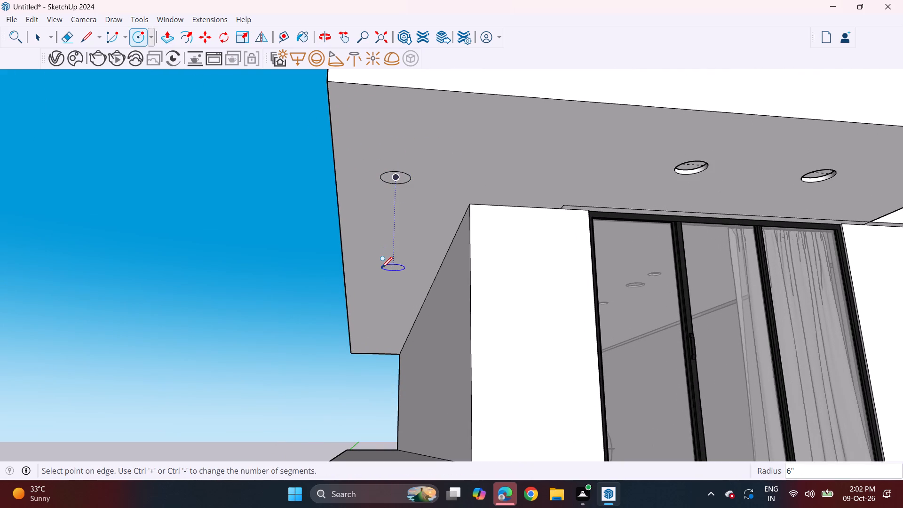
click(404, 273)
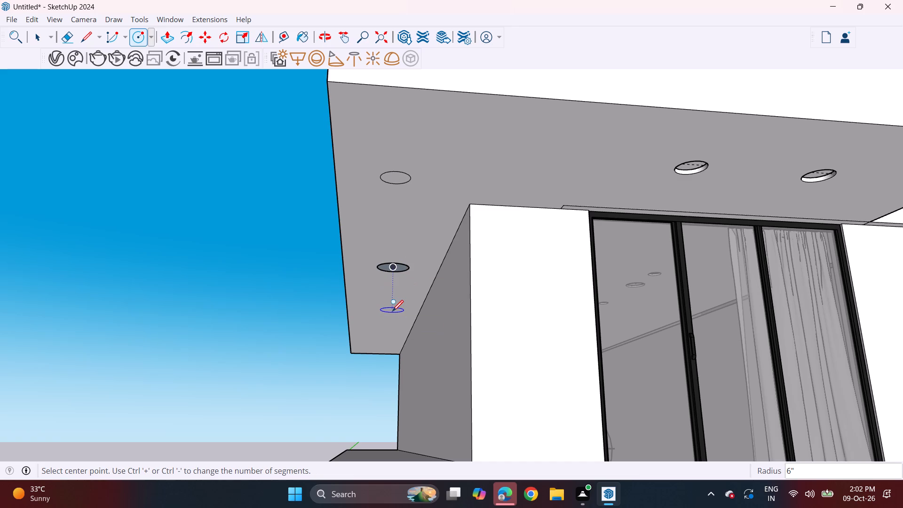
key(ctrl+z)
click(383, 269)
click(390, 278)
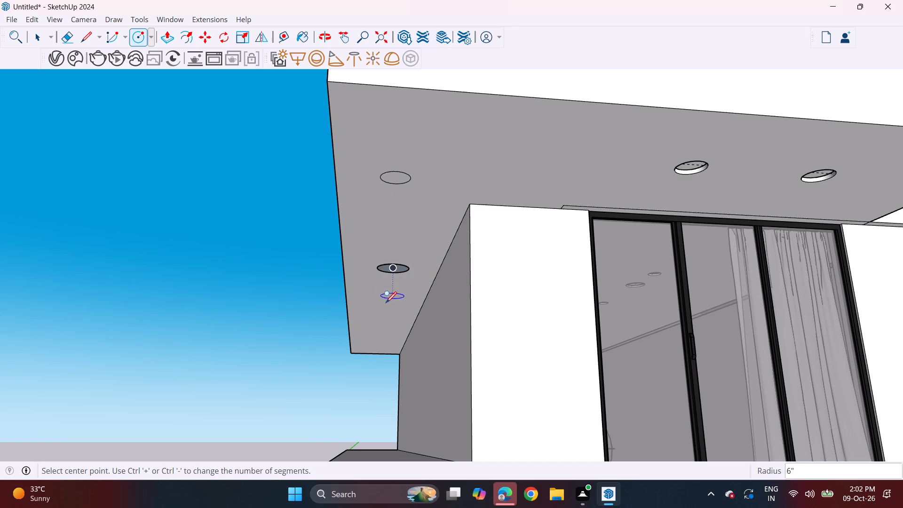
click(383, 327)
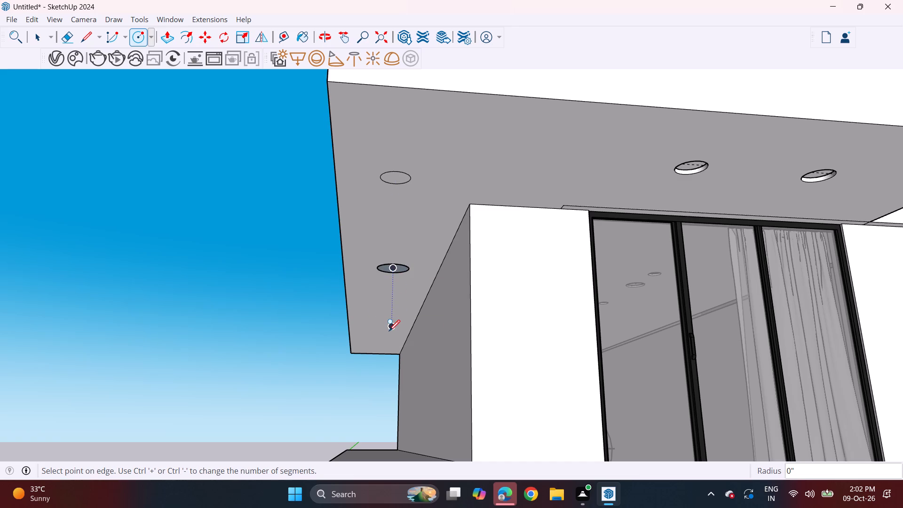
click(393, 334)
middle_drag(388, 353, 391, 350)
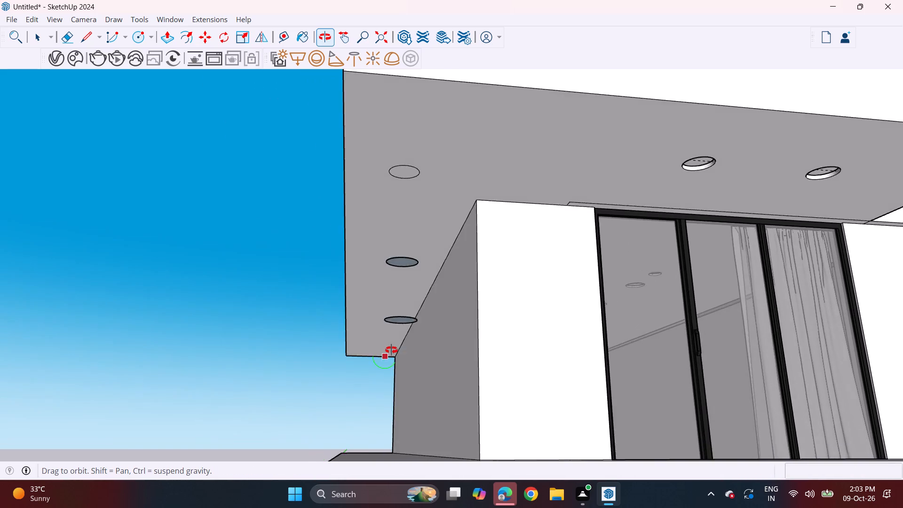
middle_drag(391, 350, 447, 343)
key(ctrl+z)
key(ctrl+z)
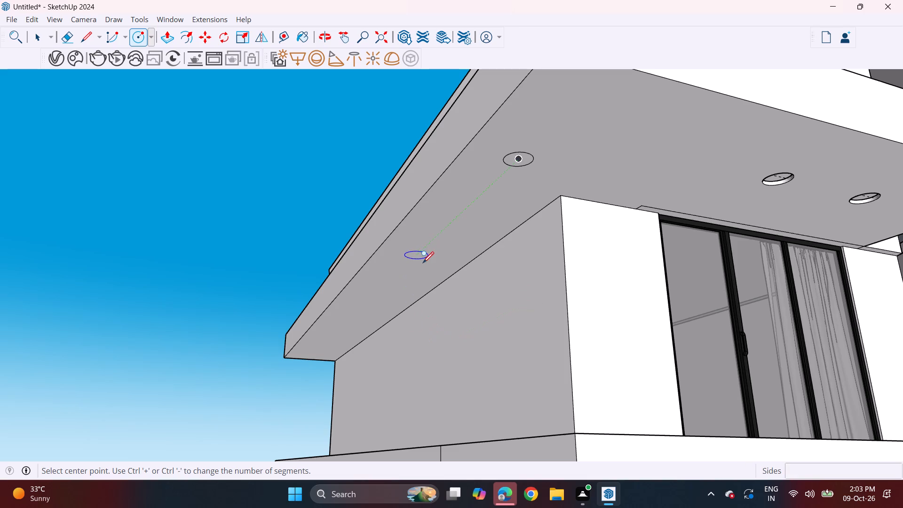
Draw two more circles of about 6" radius along the side overhang's underside, in line with the corner circle.
click(424, 261)
click(435, 261)
click(364, 311)
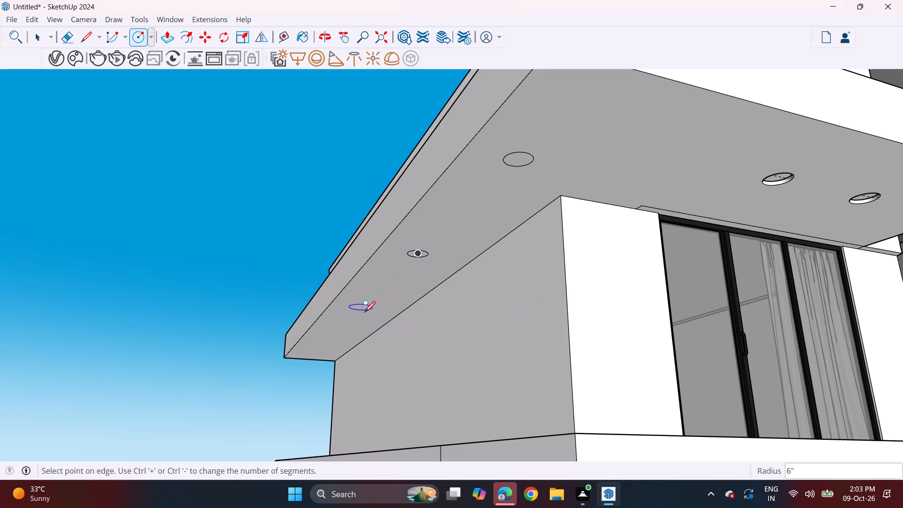
click(375, 305)
Recess the three circles slightly upward into the second-floor slab's underside with Push/Pull.
middle_drag(428, 288, 390, 312)
key(space)
key(p)
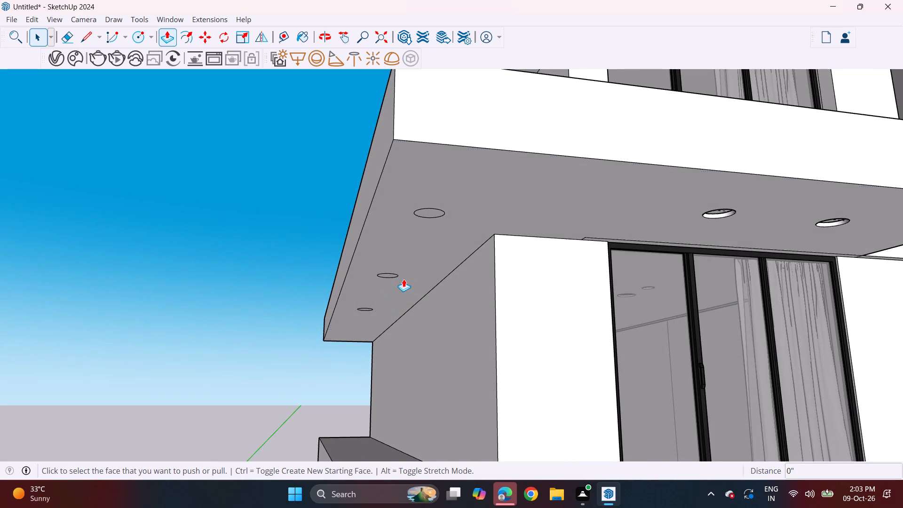
middle_drag(433, 186, 488, 140)
click(483, 179)
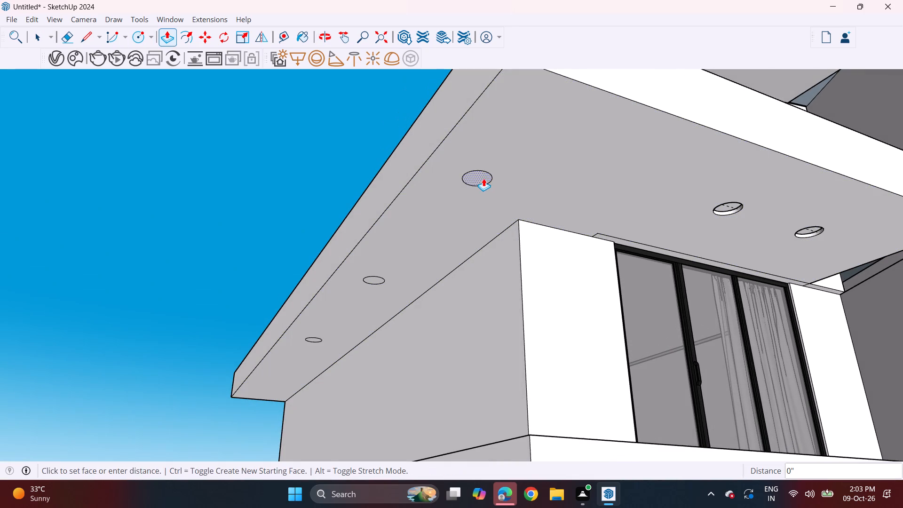
click(483, 177)
double_click(378, 283)
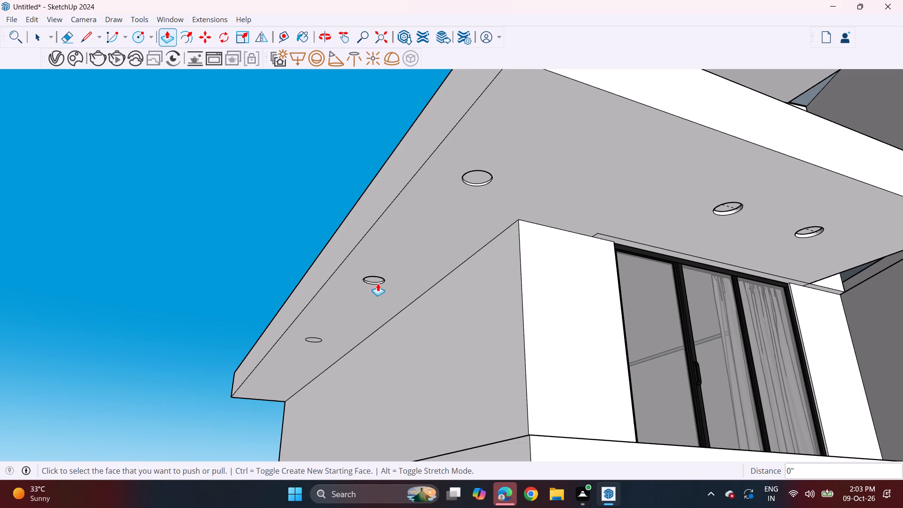
double_click(317, 339)
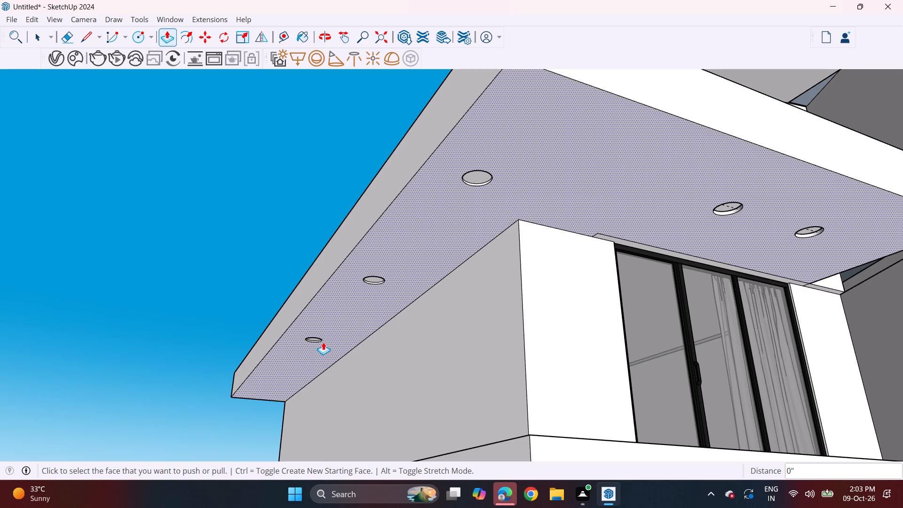
Select the inner circular faces of the three new recesses and make them one group.
scroll(277, 116, up, 2)
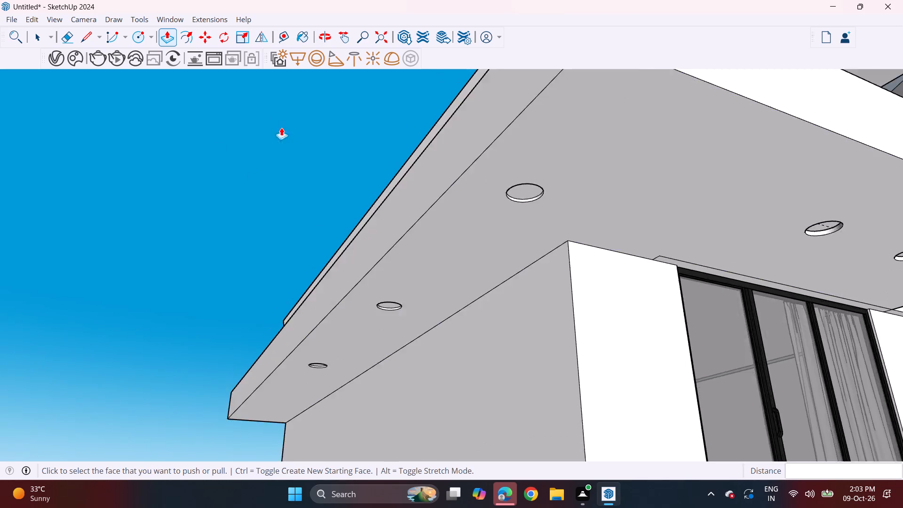
key(space)
click(589, 213)
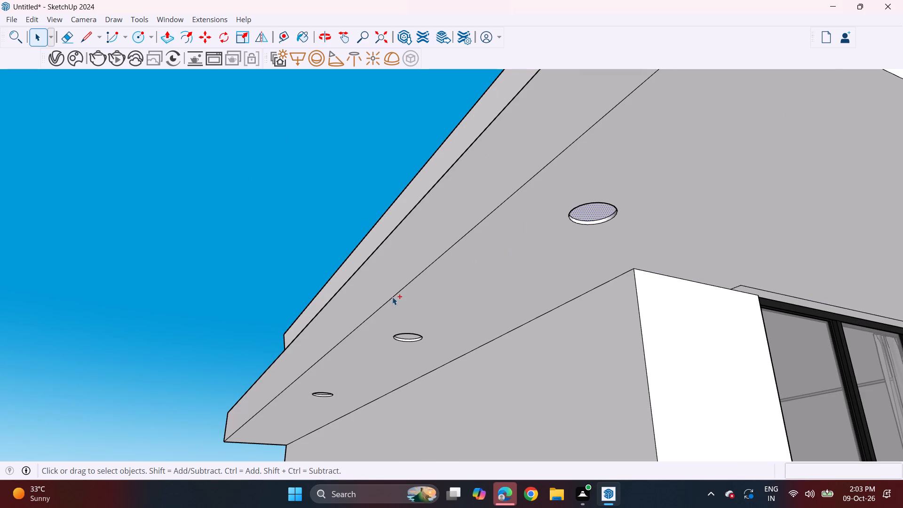
ctrl+scroll(405, 340, up, 3)
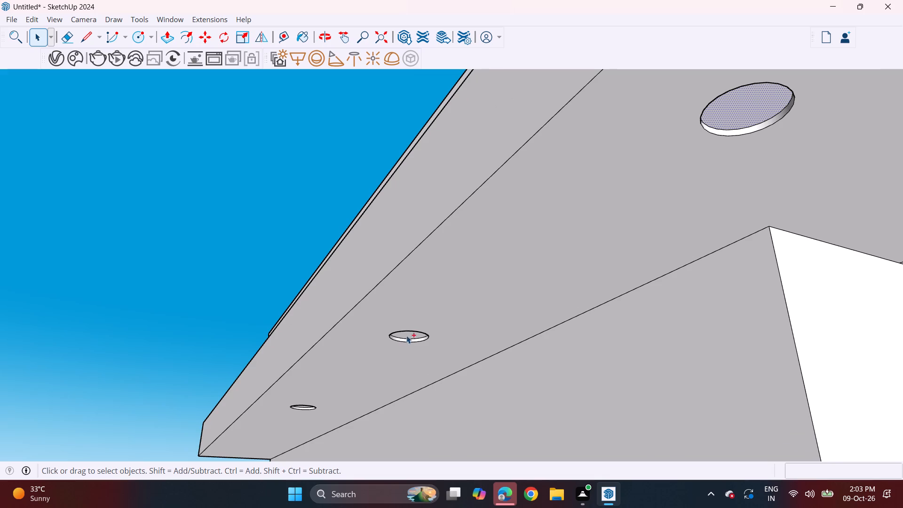
ctrl+click(408, 334)
ctrl+scroll(307, 415, up, 3)
ctrl+middle_drag(308, 411, 322, 381)
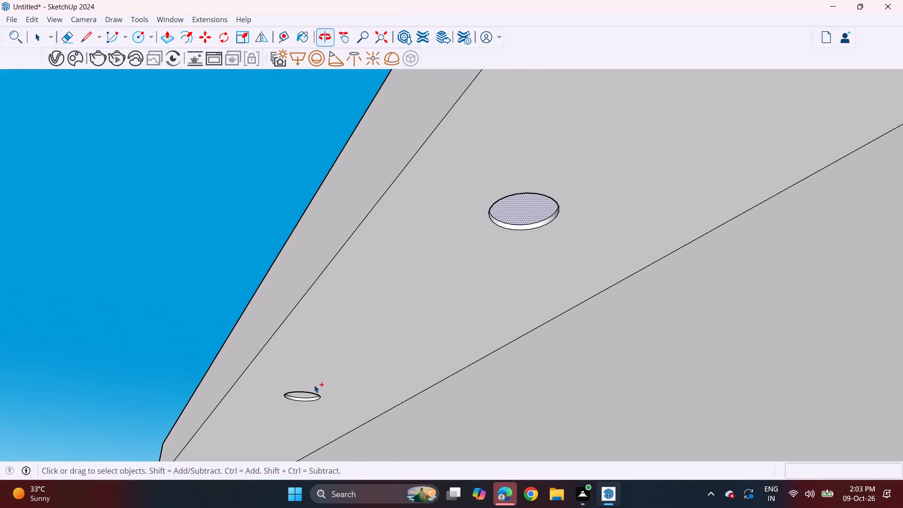
ctrl+click(307, 396)
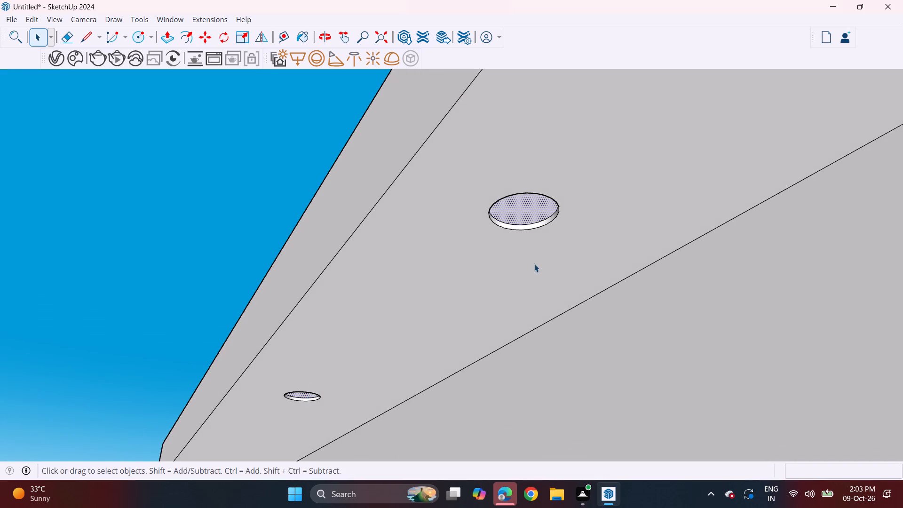
right_click(526, 209)
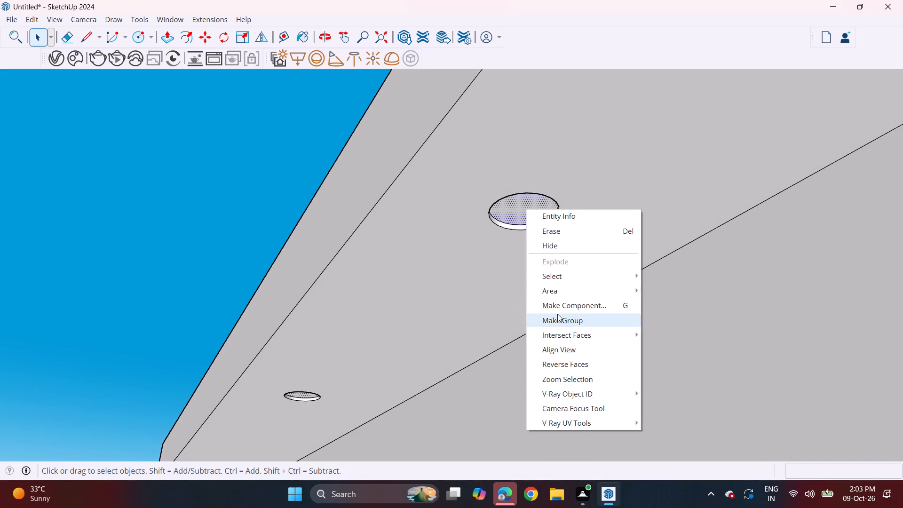
click(558, 314)
Convert the group of circular faces into a V-Ray Mesh Light.
middle_drag(556, 286, 471, 307)
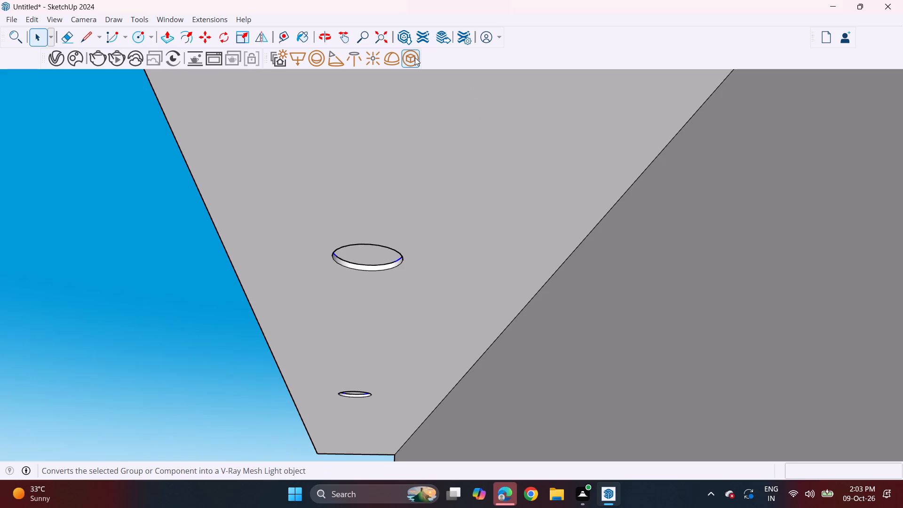
click(415, 57)
Inspect the side overhang's new lights and the thickened slabs from several angles around the whole house elevation.
middle_drag(435, 226, 420, 301)
scroll(415, 286, down, 12)
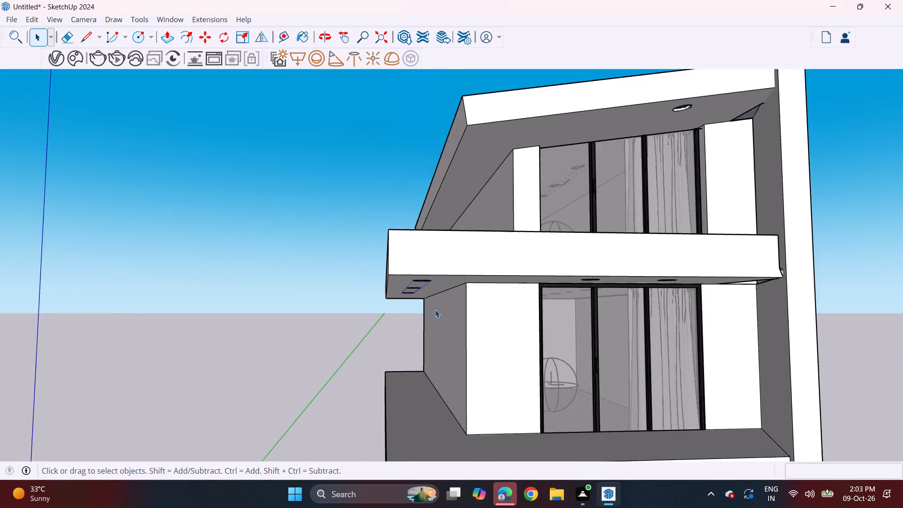
scroll(435, 310, down, 1)
shift+middle_drag(474, 357, 419, 284)
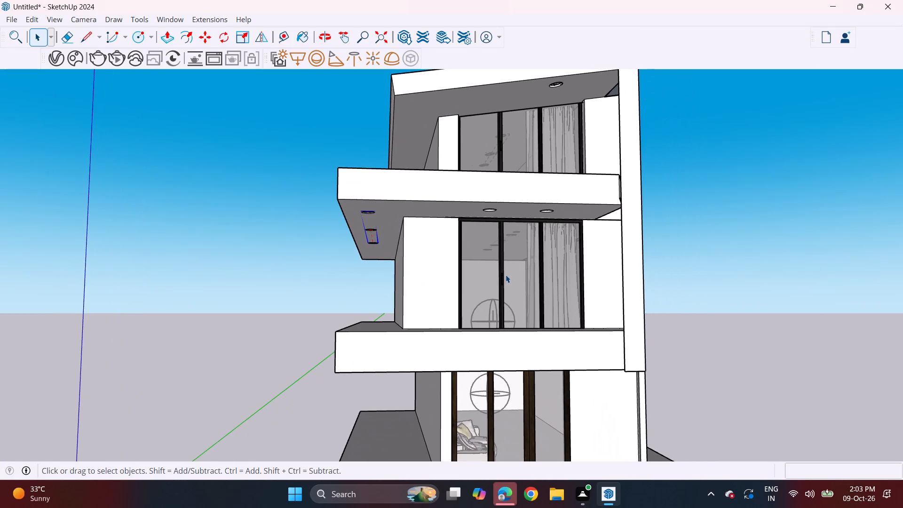
middle_drag(505, 270, 467, 254)
shift+middle_drag(527, 222, 480, 254)
middle_drag(403, 304, 404, 304)
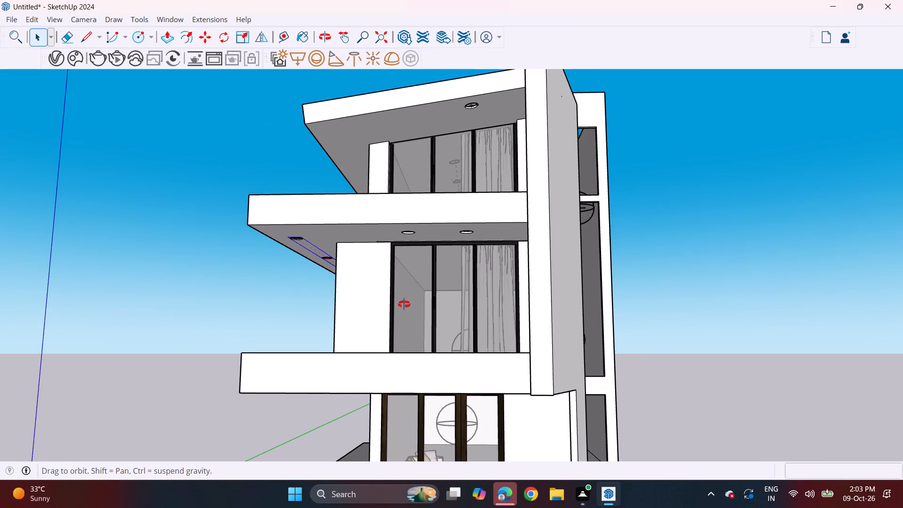
middle_drag(404, 304, 444, 287)
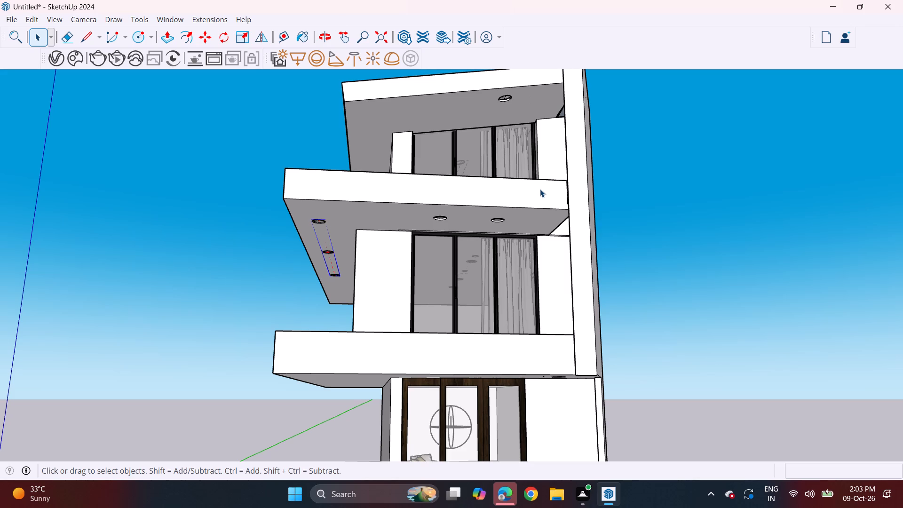
scroll(587, 266, down, 4)
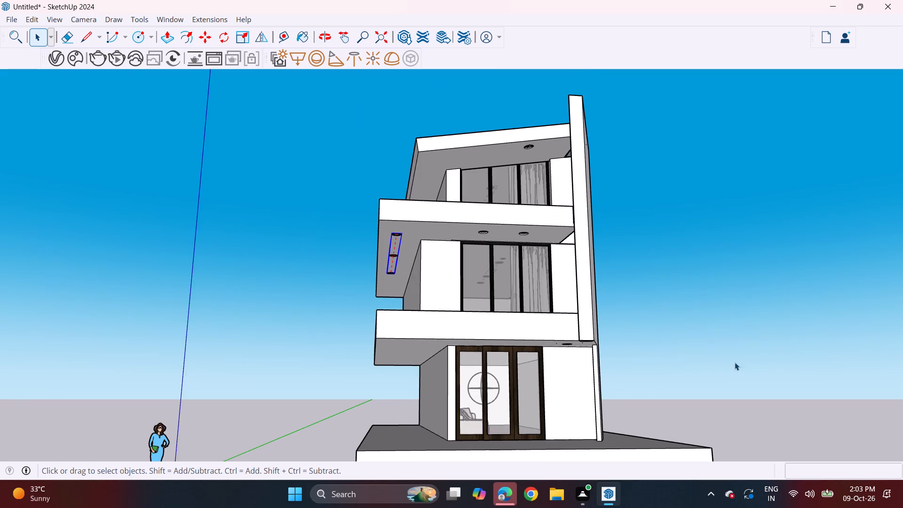
middle_drag(735, 362, 646, 334)
middle_drag(625, 331, 618, 362)
middle_drag(599, 389, 603, 330)
middle_drag(604, 331, 591, 336)
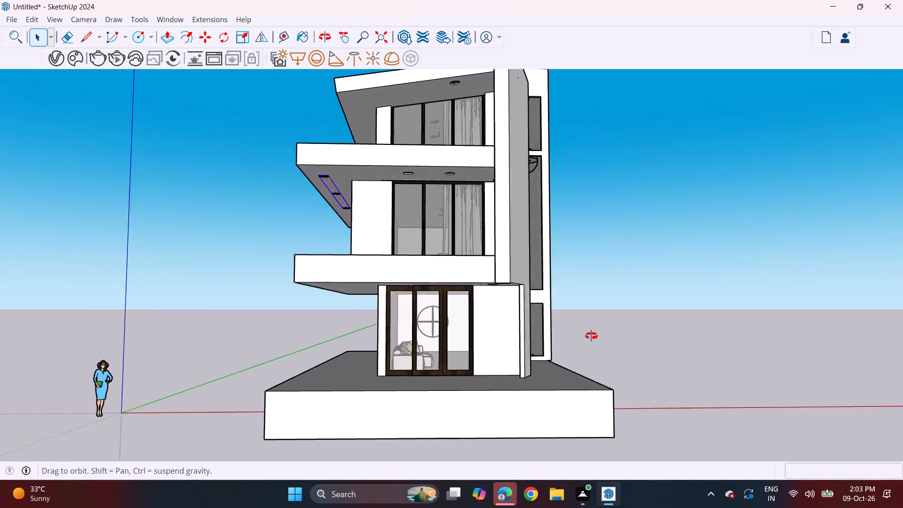
Draw a 1' line outward from the plinth's top front corner, then 6" straight down, and extend it further down as the first riser.
middle_drag(591, 336, 582, 339)
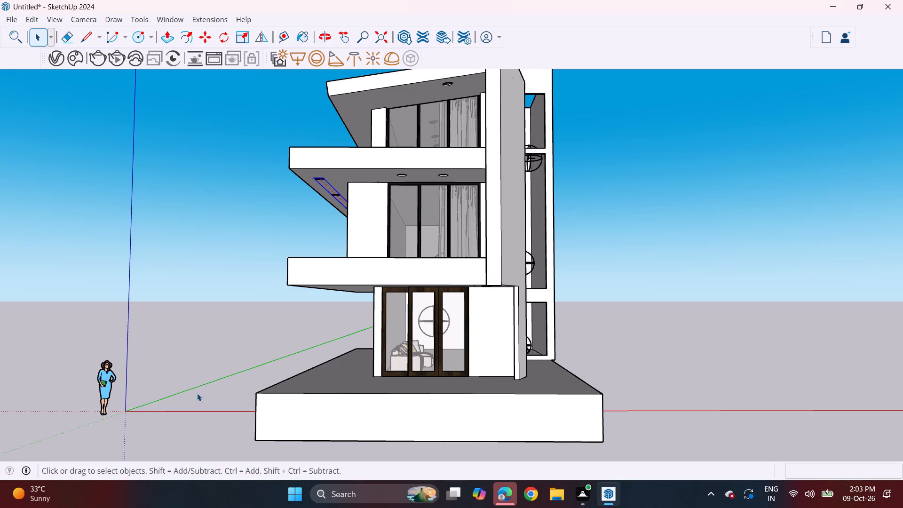
middle_drag(185, 439, 517, 397)
shift+middle_drag(625, 379, 407, 375)
middle_drag(373, 376, 410, 393)
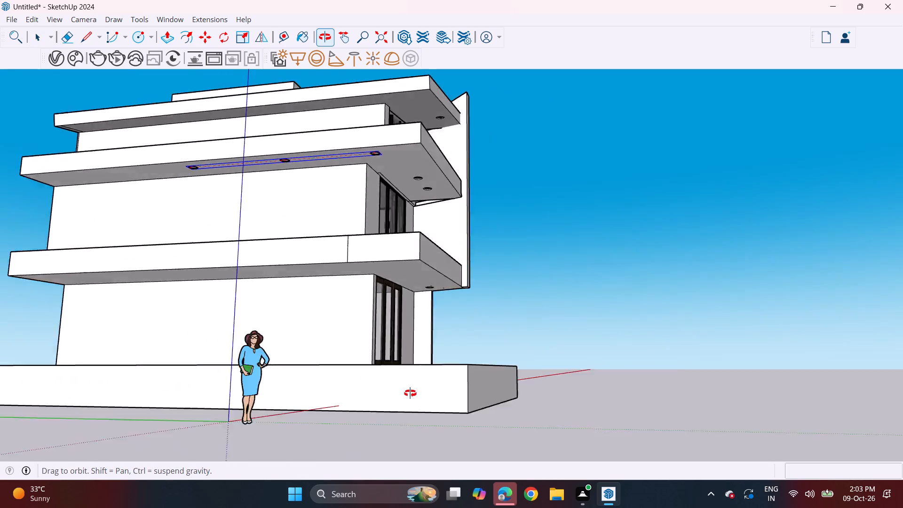
middle_drag(410, 393, 444, 388)
click(85, 38)
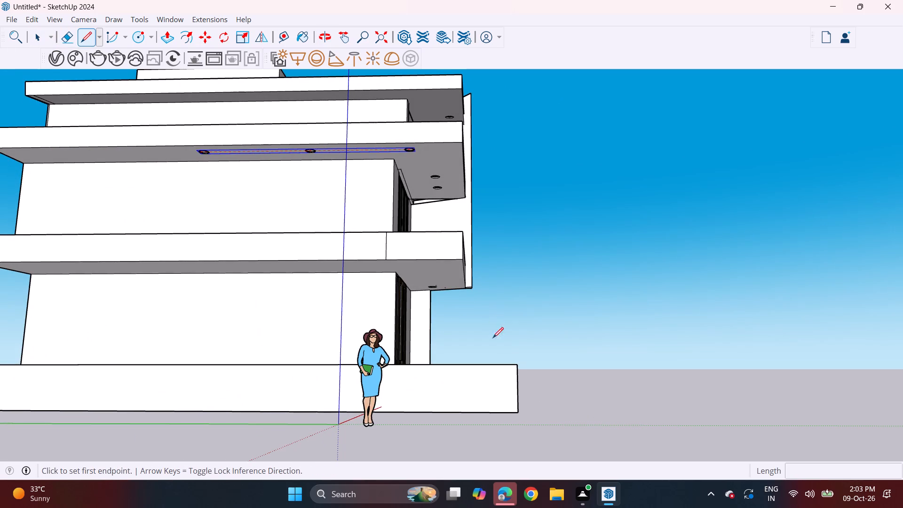
click(515, 368)
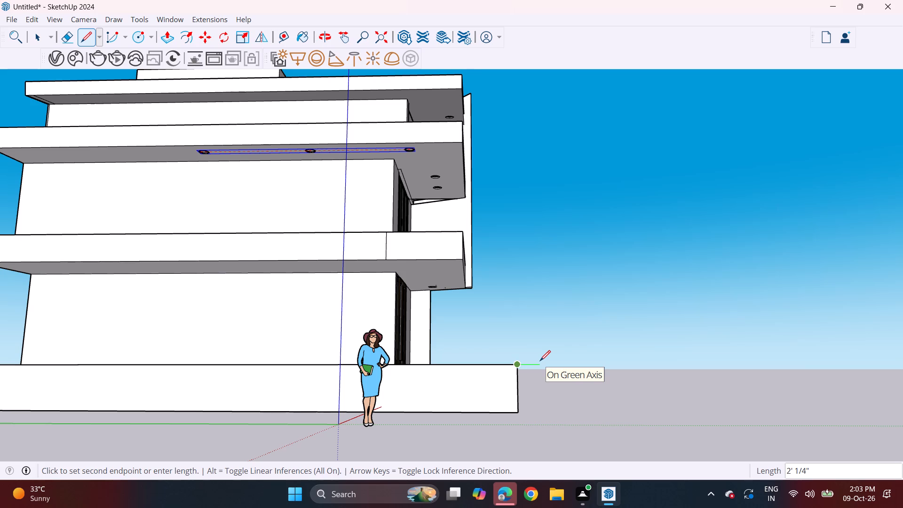
text(1')
key(Return)
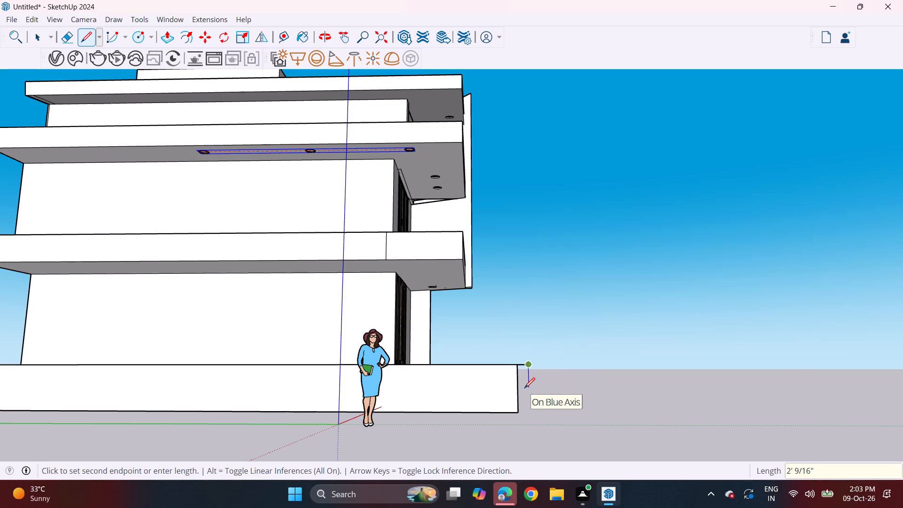
key(6)
key(Return)
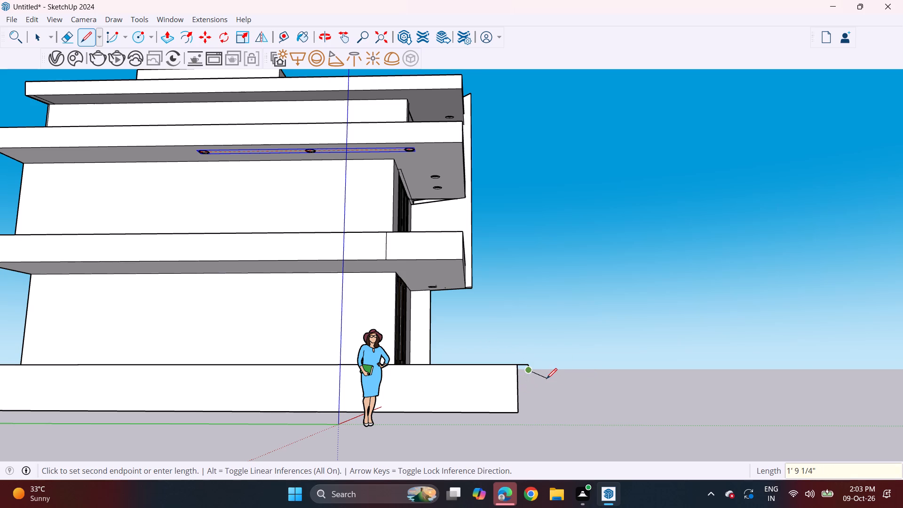
click(527, 380)
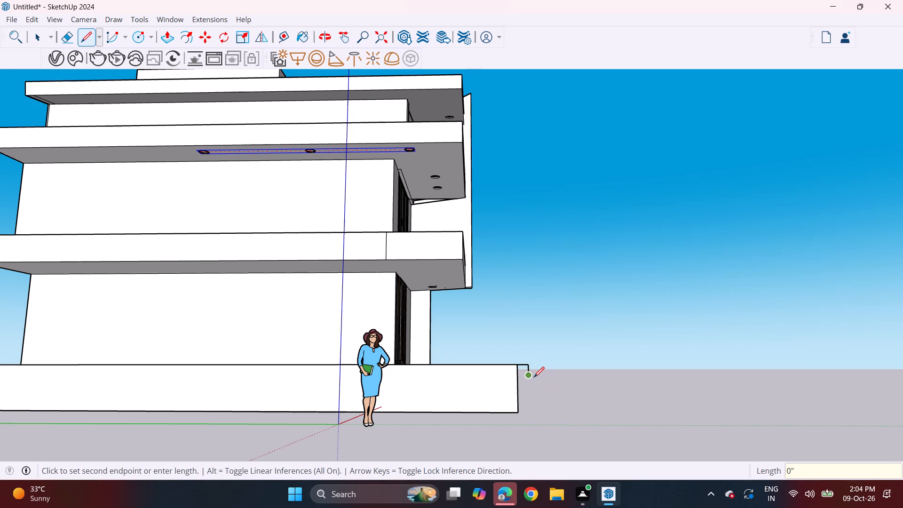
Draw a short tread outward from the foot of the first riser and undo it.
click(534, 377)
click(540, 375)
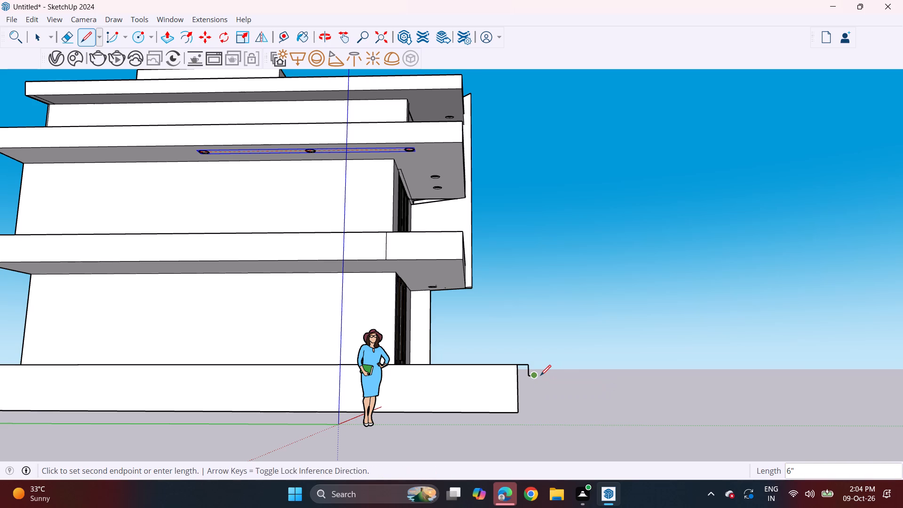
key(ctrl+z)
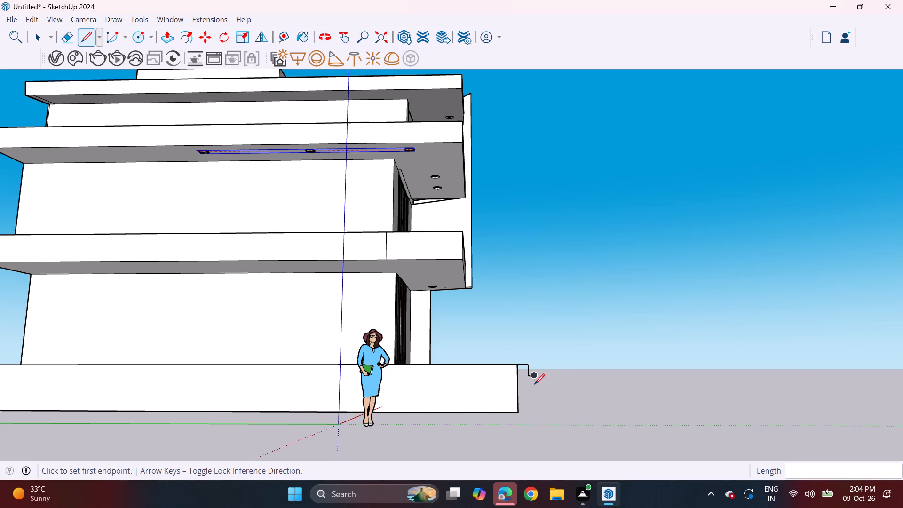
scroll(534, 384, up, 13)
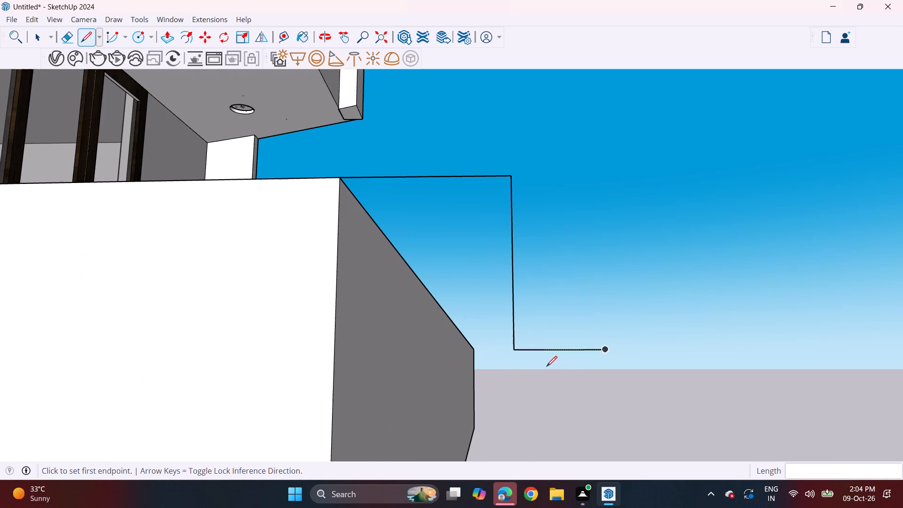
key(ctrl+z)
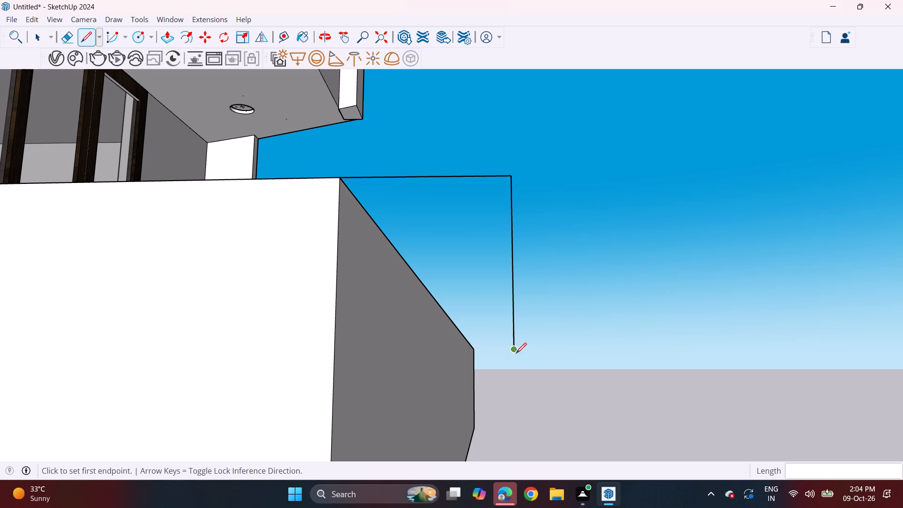
Continue the stair profile from the first riser's foot with two more treads and risers stepping down along the green and blue axes.
drag(512, 350, 520, 349)
click(664, 350)
scroll(672, 409, down, 3)
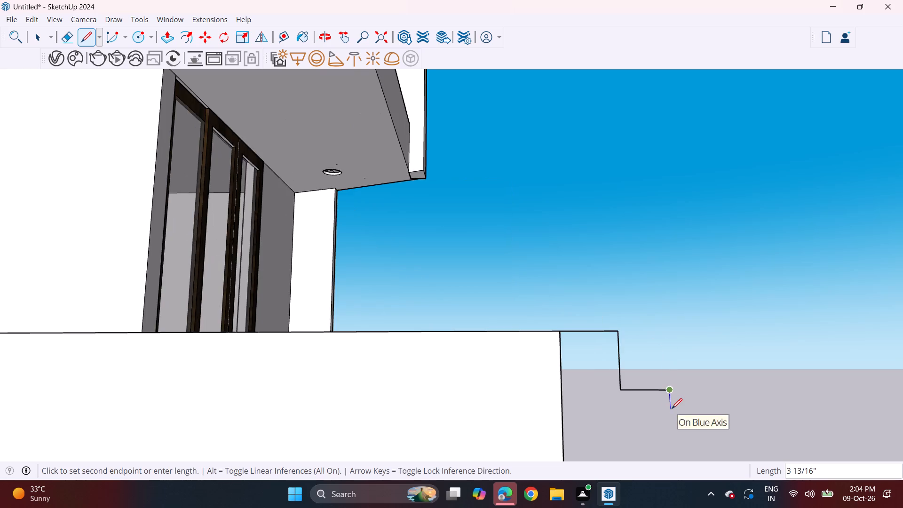
shift+middle_drag(672, 409, 528, 382)
click(531, 393)
double_click(570, 391)
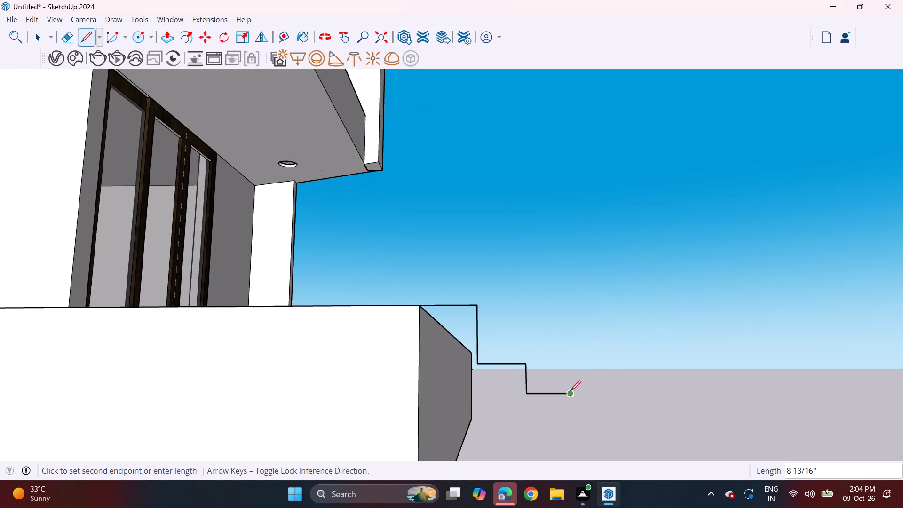
click(581, 428)
Add four more treads to the descending stair profile, each followed by a riser about 6" high.
shift+middle_drag(588, 428, 499, 373)
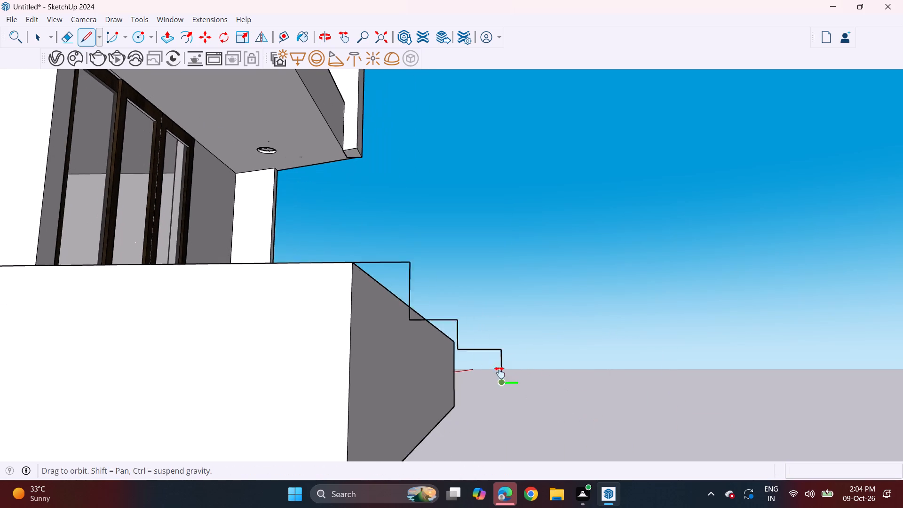
shift+middle_drag(499, 373, 487, 363)
scroll(485, 362, down, 2)
click(501, 361)
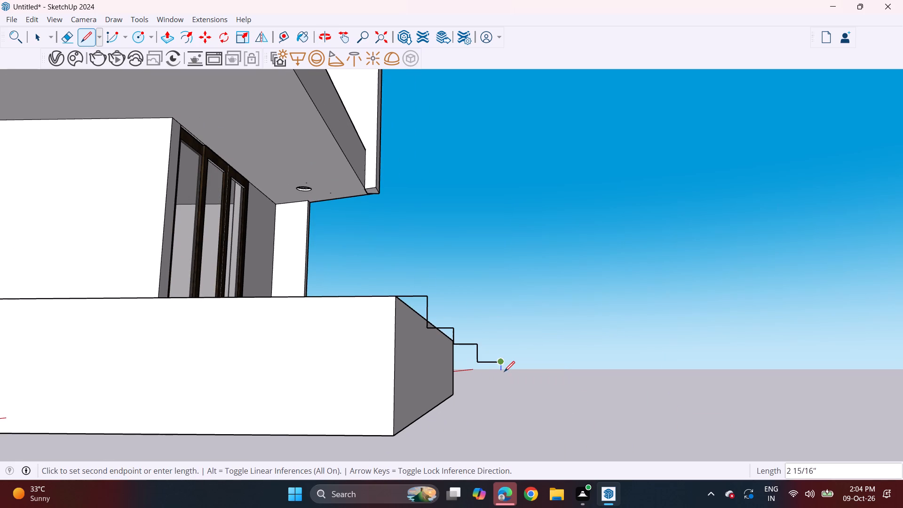
click(506, 375)
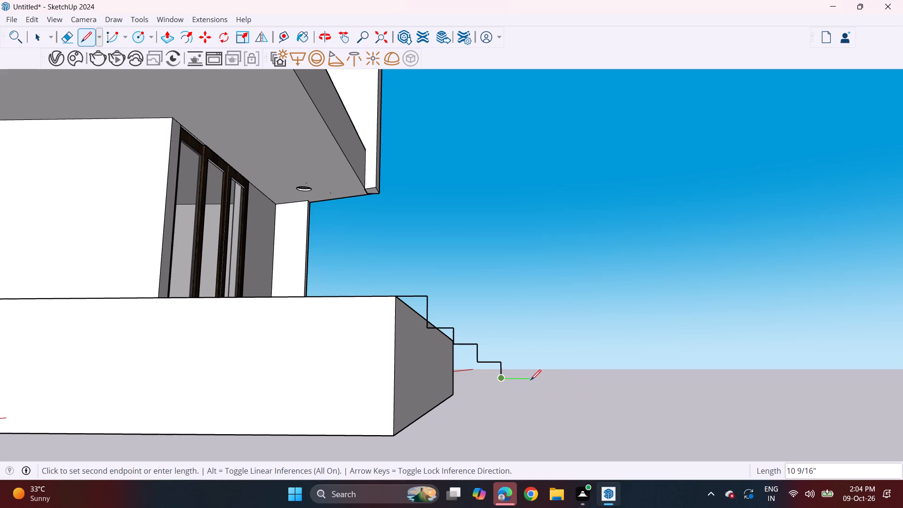
click(520, 380)
click(523, 397)
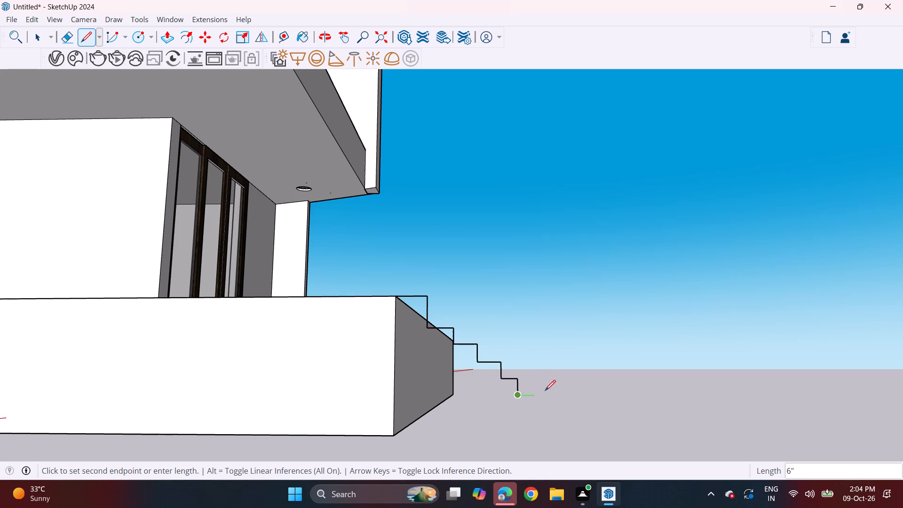
click(546, 390)
click(544, 418)
click(570, 418)
click(568, 430)
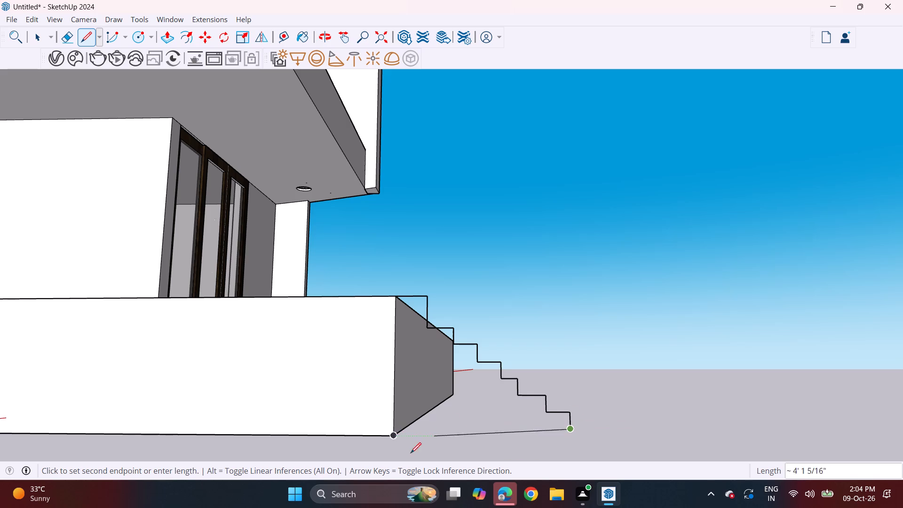
Finish the stair profile with a last tread and riser, and close it back to the plinth's bottom front corner.
middle_drag(302, 460, 337, 456)
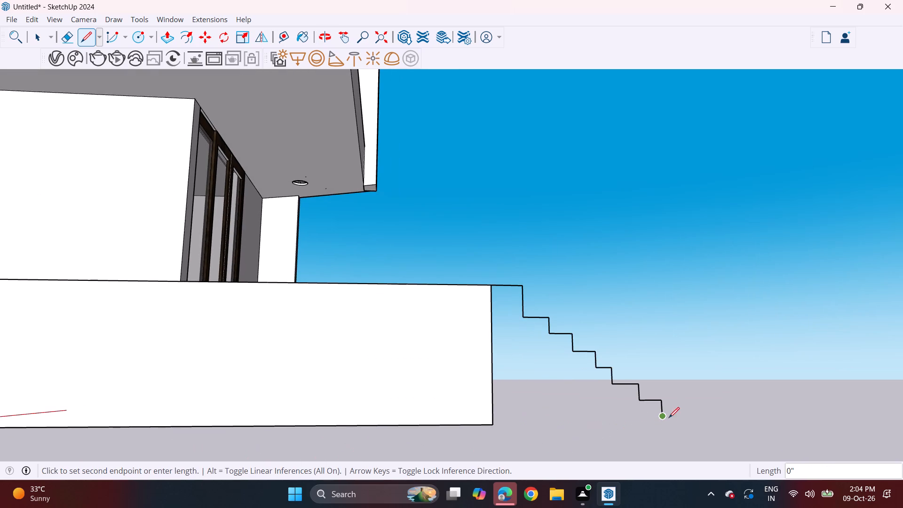
double_click(690, 412)
click(693, 431)
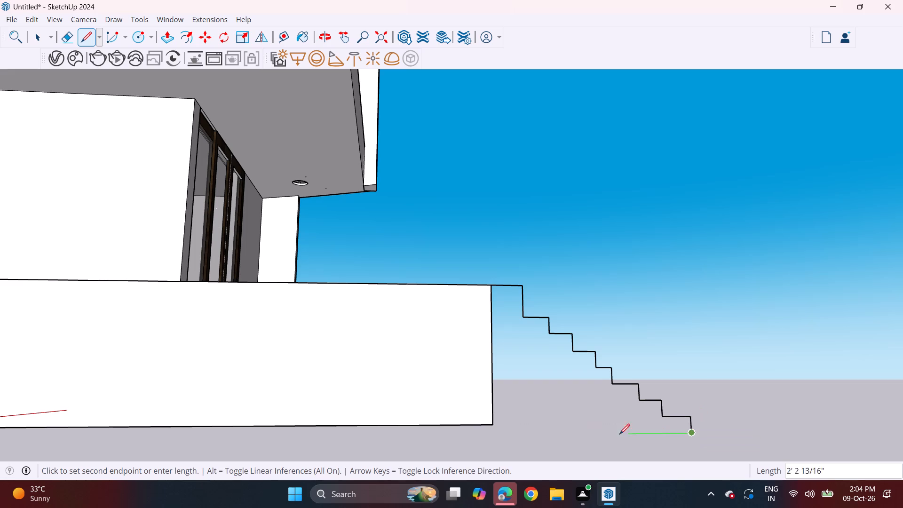
double_click(491, 447)
double_click(493, 422)
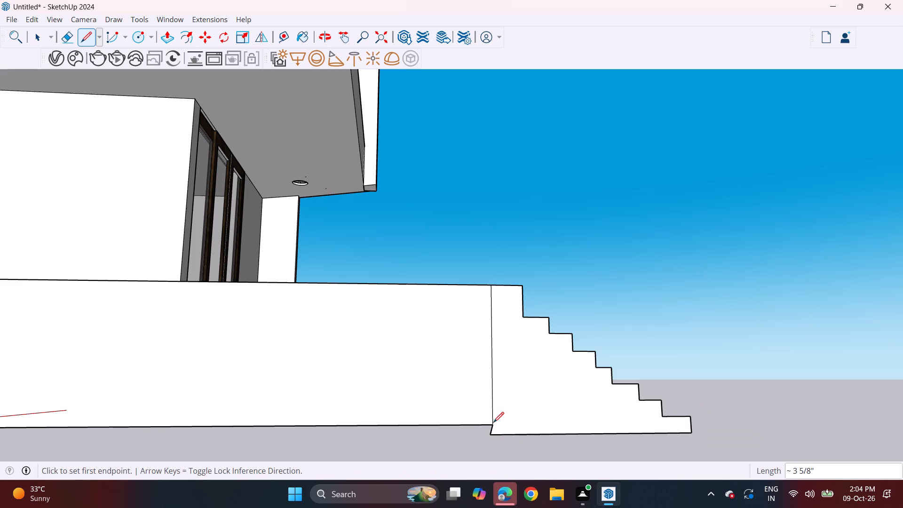
Push/Pull the stepped profile along the plinth's front into a staircase about 10' 1" wide.
middle_drag(511, 409, 146, 413)
scroll(339, 392, down, 3)
middle_drag(337, 396, 193, 394)
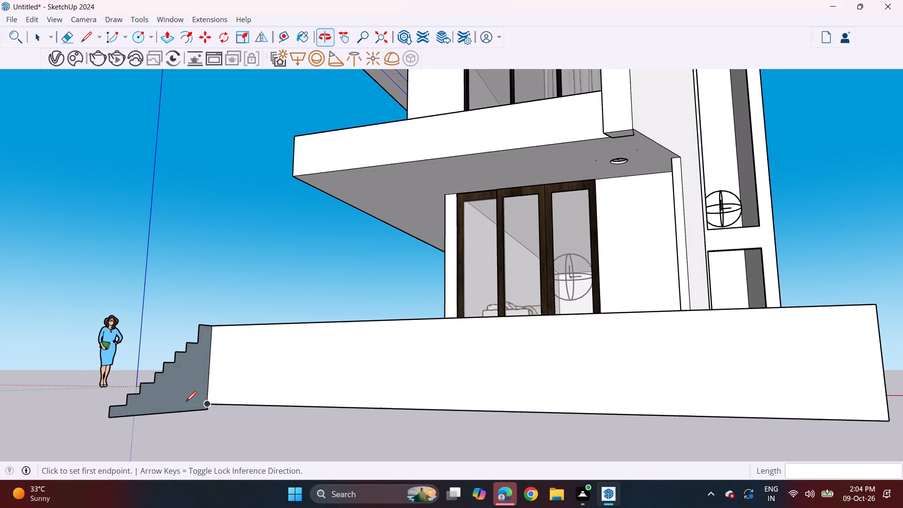
key(p)
click(190, 368)
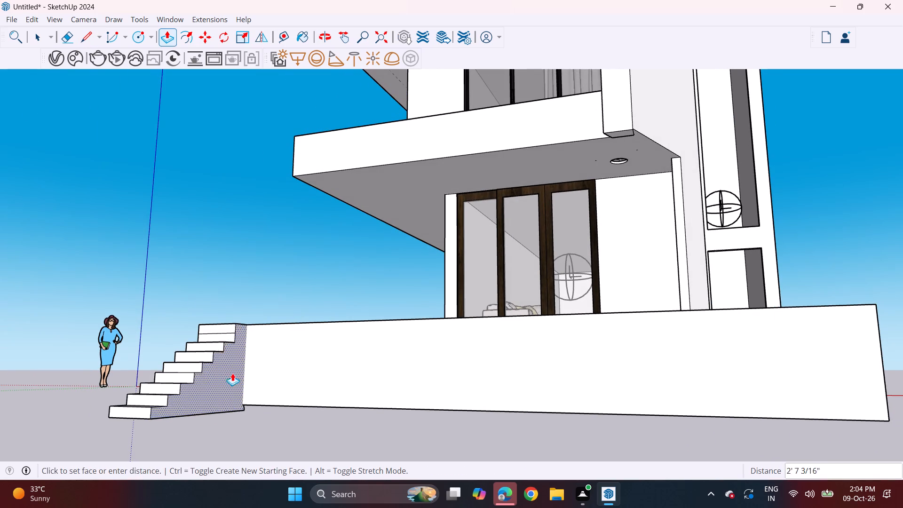
middle_drag(290, 386, 361, 404)
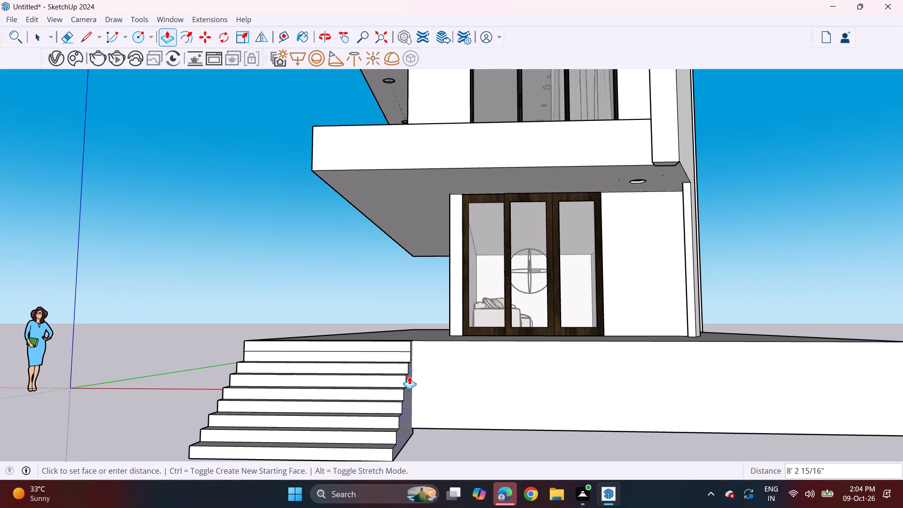
click(448, 381)
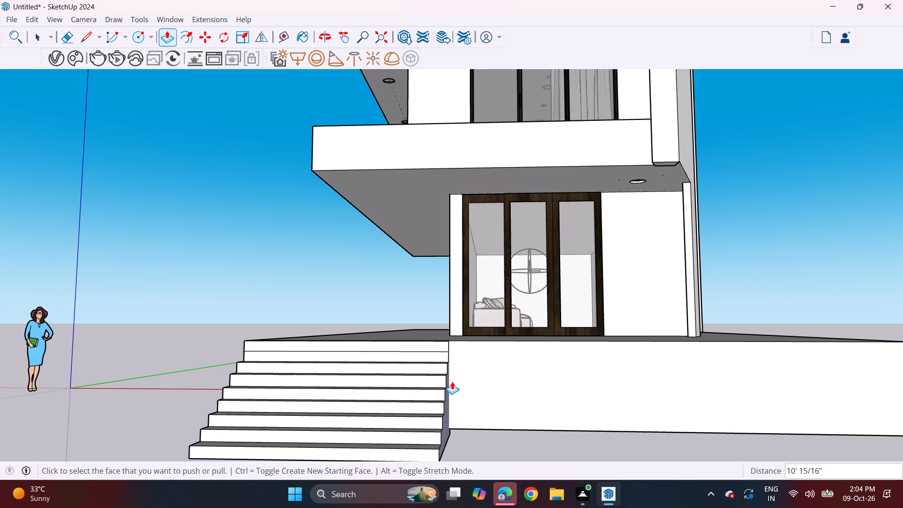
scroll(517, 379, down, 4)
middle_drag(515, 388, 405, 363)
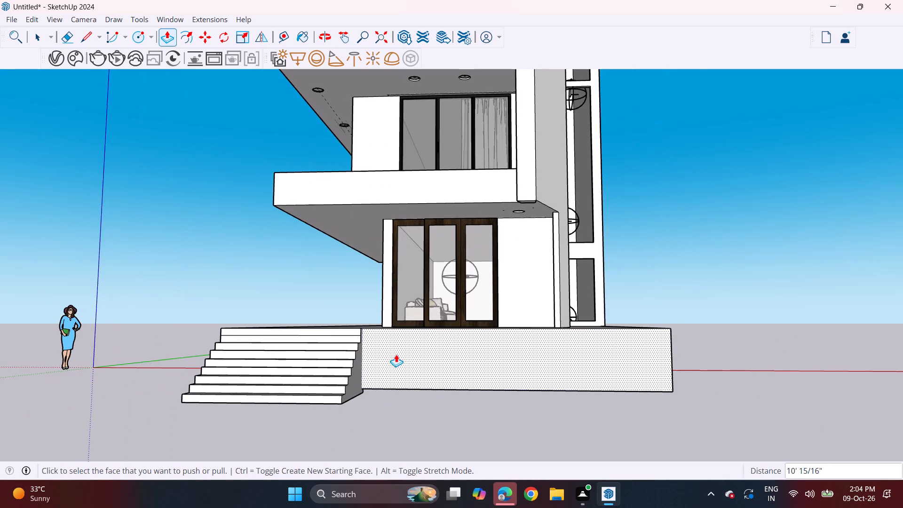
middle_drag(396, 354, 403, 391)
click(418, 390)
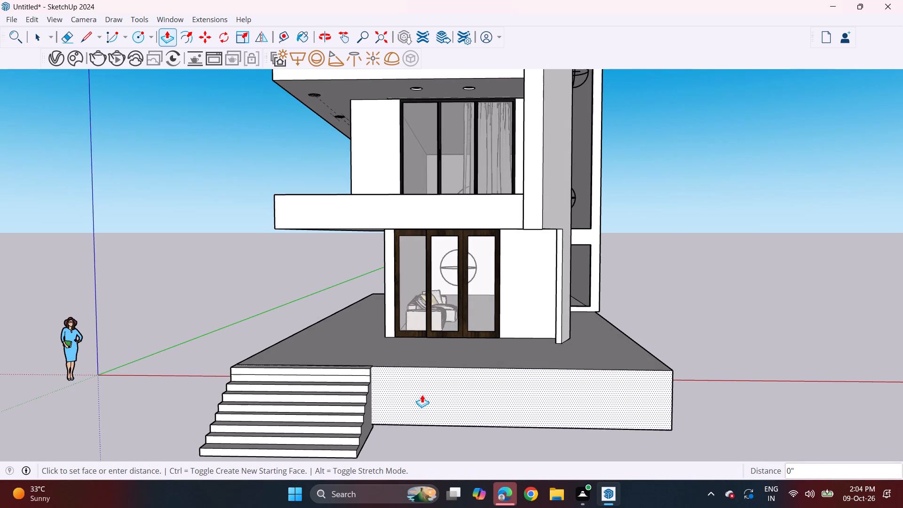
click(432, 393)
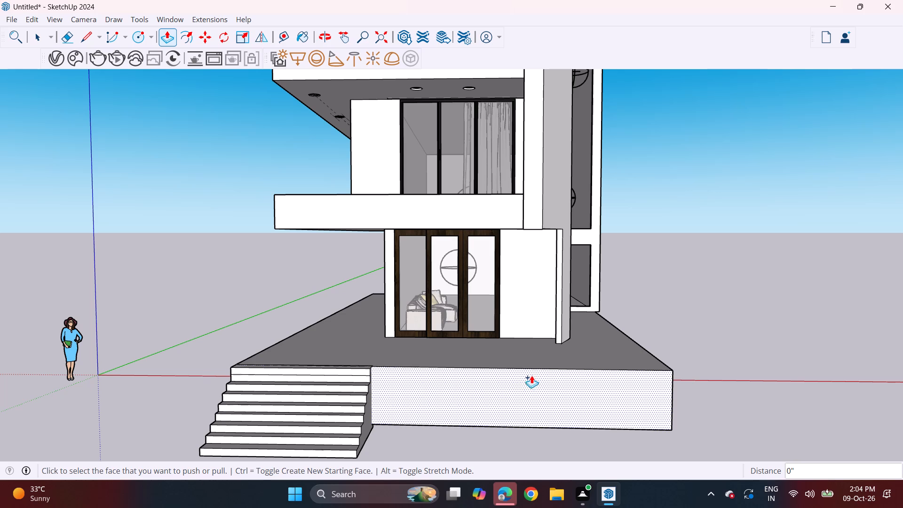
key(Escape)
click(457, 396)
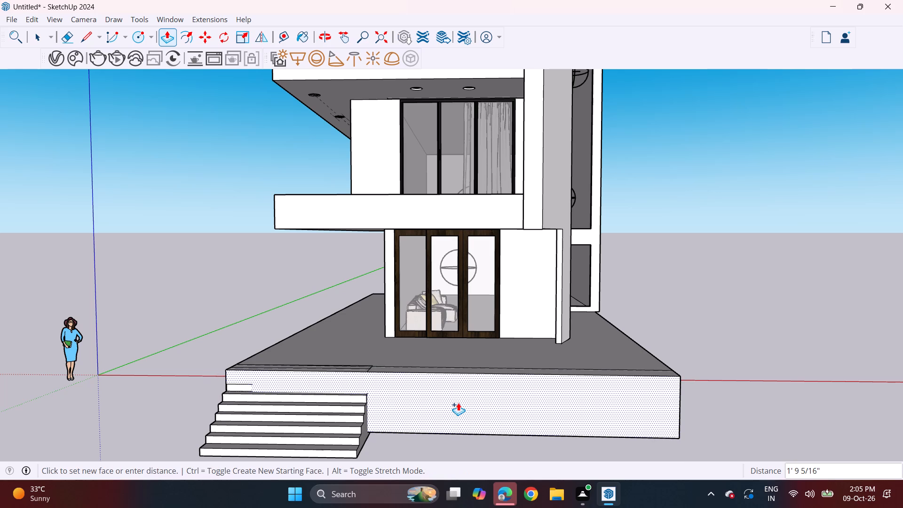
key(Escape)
Erase the stray edges where the staircase's top tread meets the plinth's top surface and front corner.
middle_drag(374, 372, 383, 381)
middle_drag(384, 378, 385, 428)
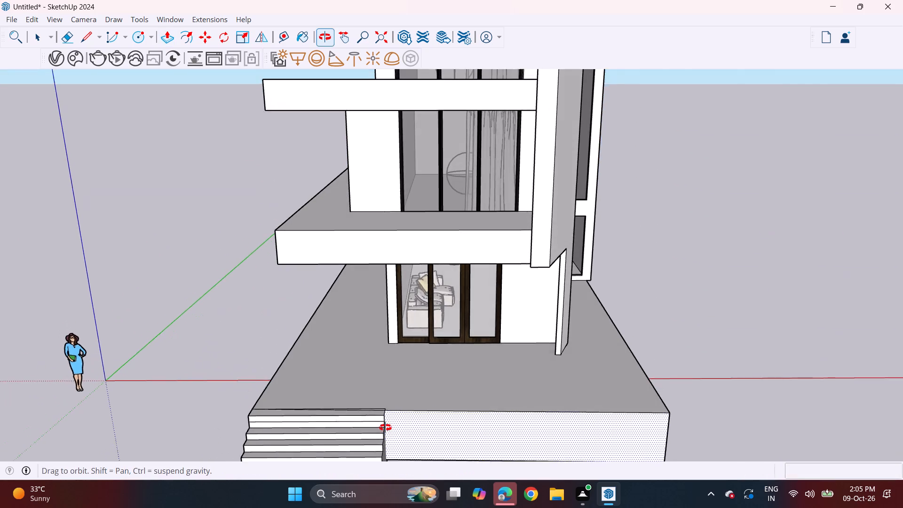
middle_drag(385, 428, 385, 428)
scroll(362, 415, up, 10)
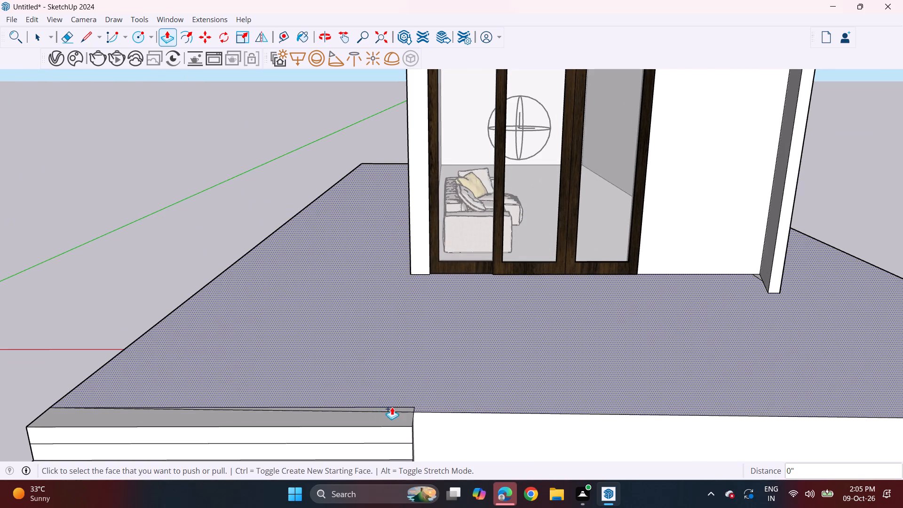
double_click(59, 40)
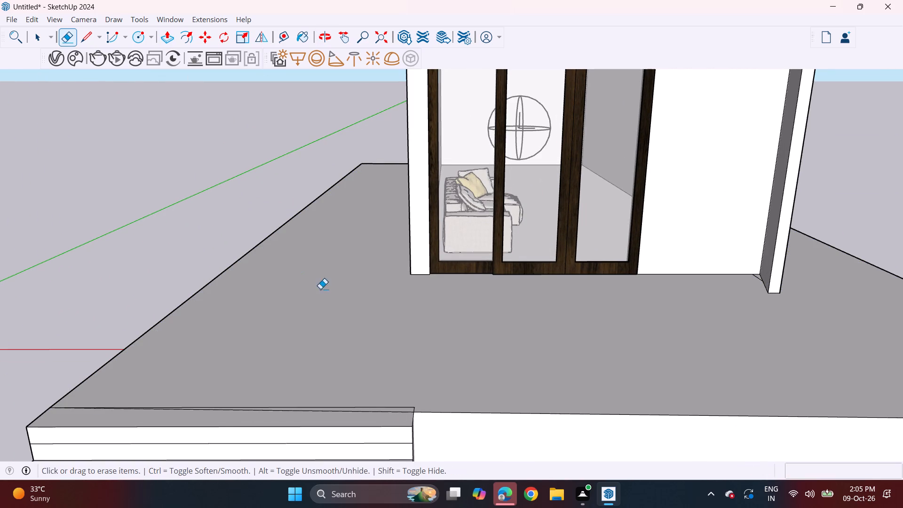
scroll(395, 359, up, 3)
double_click(410, 425)
double_click(421, 428)
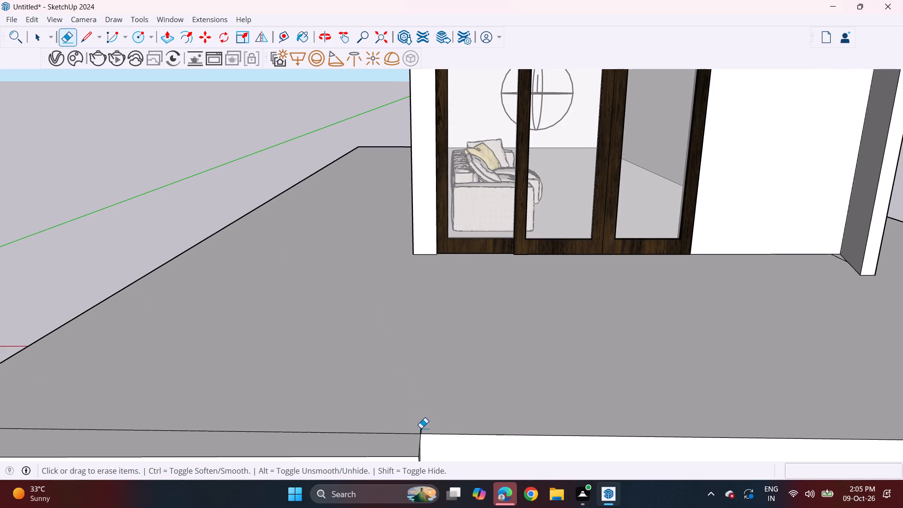
scroll(475, 410, down, 5)
shift+middle_drag(515, 389, 355, 270)
scroll(332, 256, down, 4)
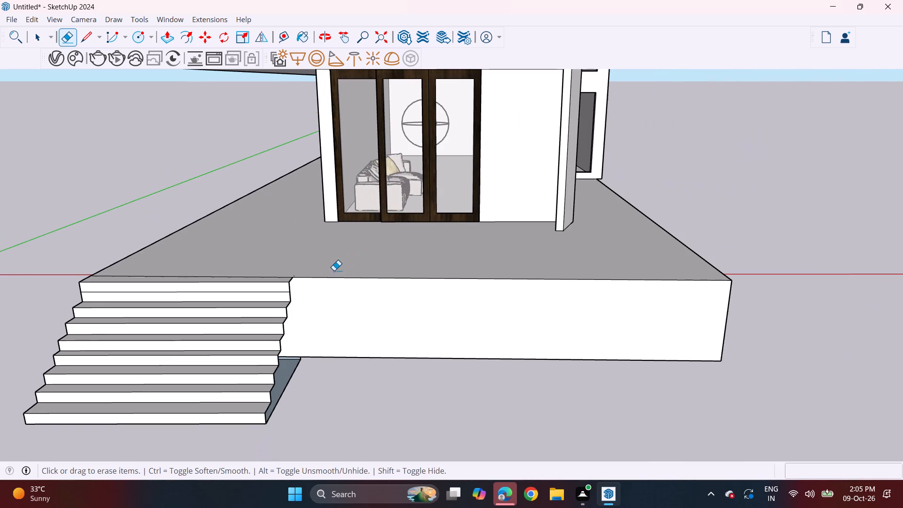
Draw a vertical line about 4' 3" down the plinth's front, from the staircase's top corner to the plinth's bottom edge.
middle_drag(336, 323, 268, 317)
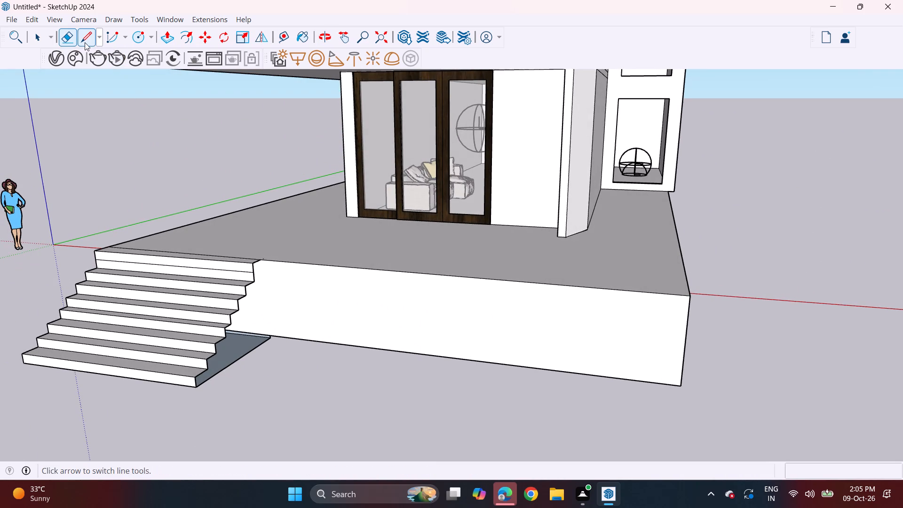
click(85, 42)
drag(264, 259, 268, 271)
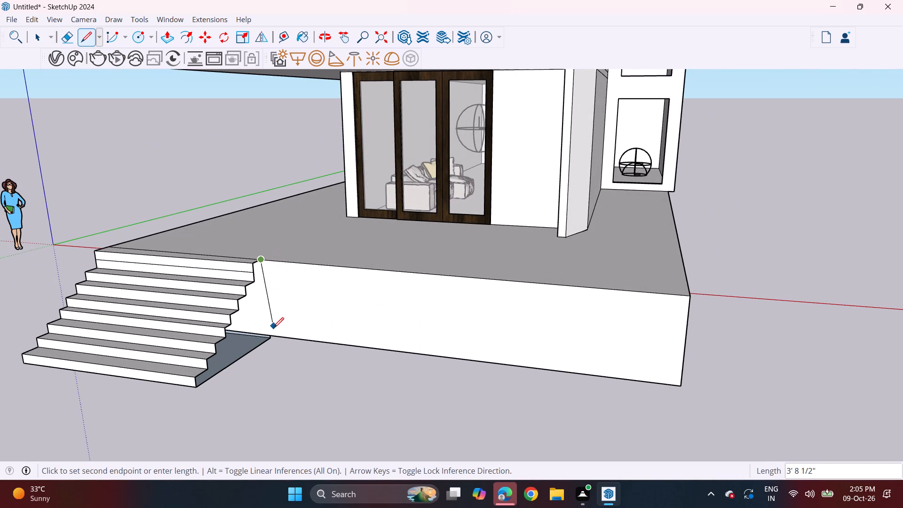
scroll(271, 333, up, 7)
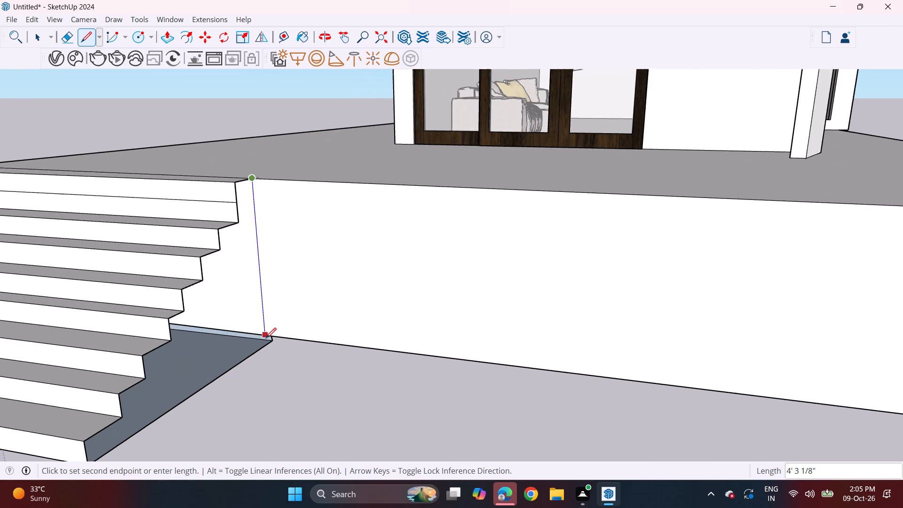
click(266, 338)
click(271, 336)
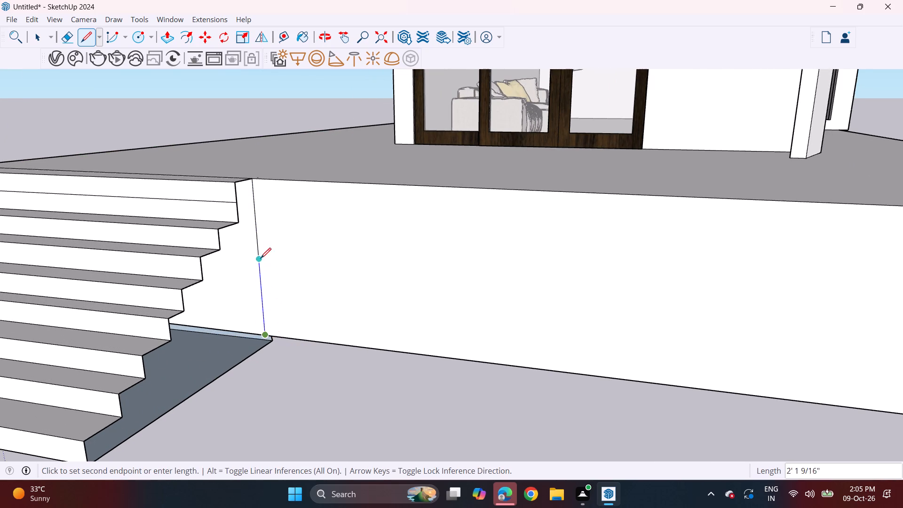
click(257, 184)
Continue the line about 3 1/2" down from the plinth's bottom edge across the thin strip of the staircase base.
scroll(268, 337, up, 3)
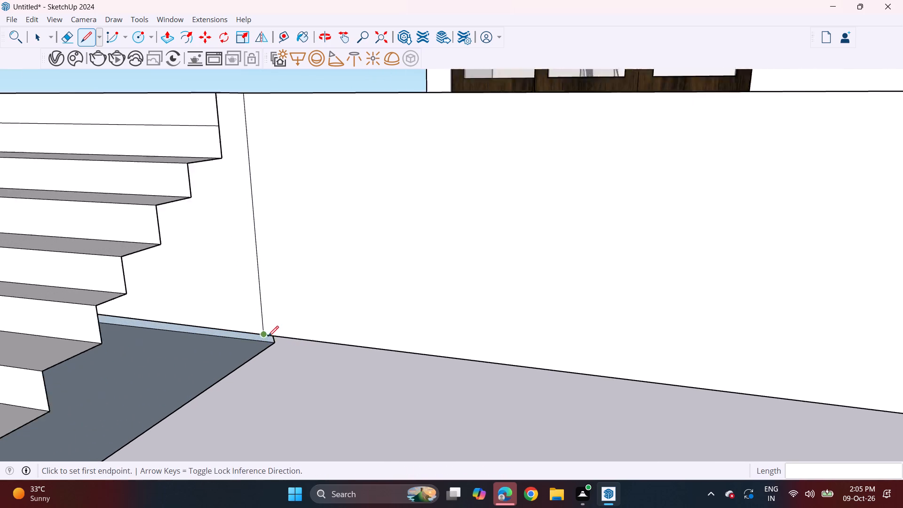
scroll(268, 336, up, 2)
middle_drag(269, 347, 235, 266)
click(255, 314)
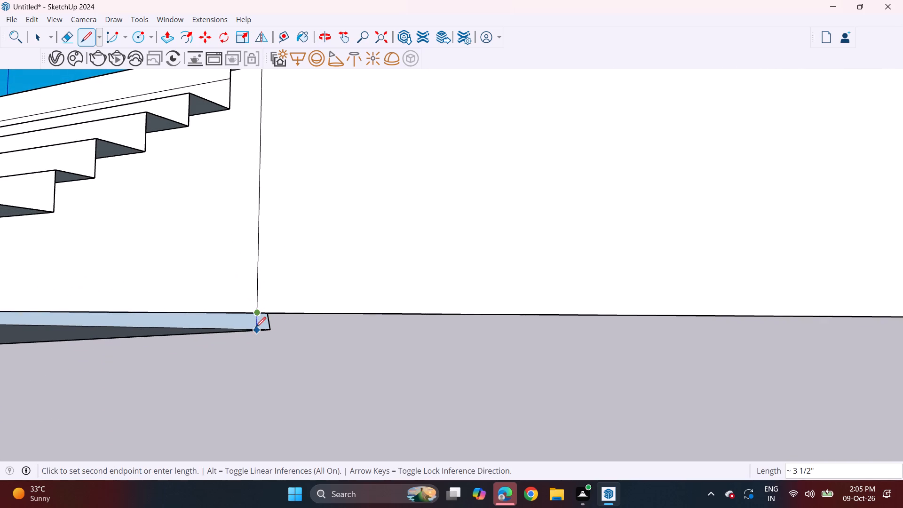
click(255, 329)
Push/Pull the plinth's front face beside the staircase outward about 1' 10".
scroll(255, 327, down, 6)
middle_drag(209, 320, 306, 369)
scroll(308, 345, down, 5)
middle_drag(303, 361, 303, 381)
key(space)
key(p)
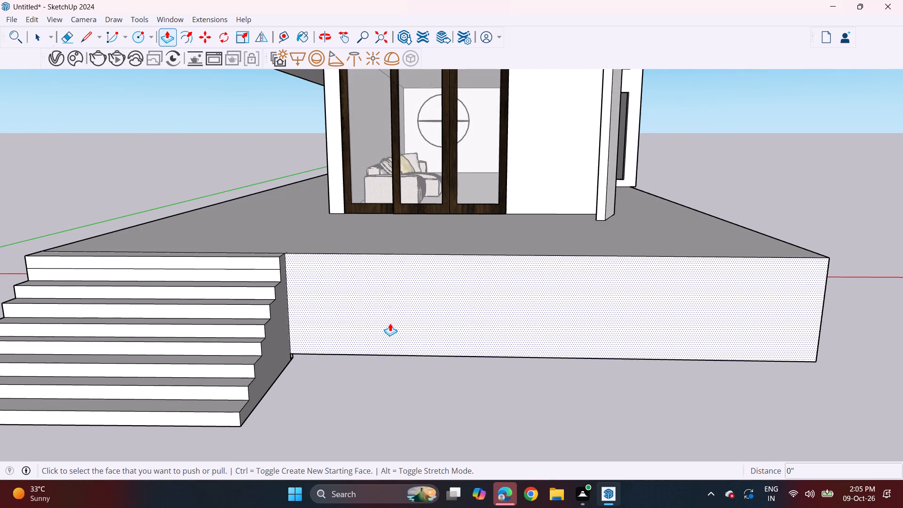
click(393, 323)
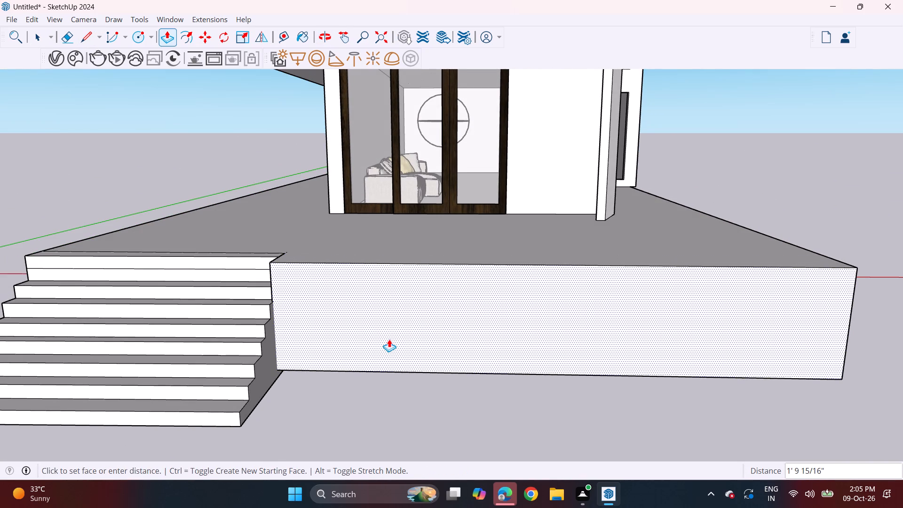
click(389, 339)
Draw a rectangle about 15' 10" by 3' 5" on the plinth top, just behind the front edge beside the staircase.
scroll(498, 333, down, 2)
middle_drag(482, 356, 503, 325)
middle_click(503, 323)
middle_click(503, 323)
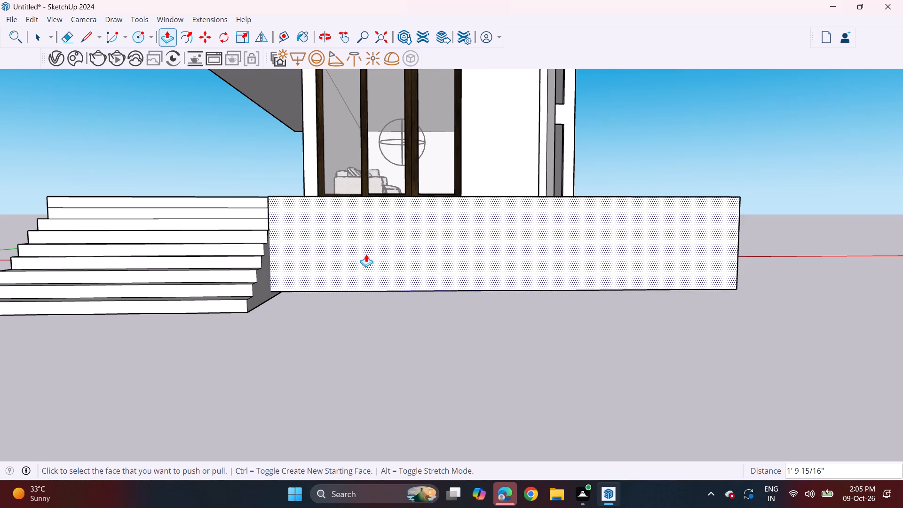
middle_drag(409, 244, 385, 307)
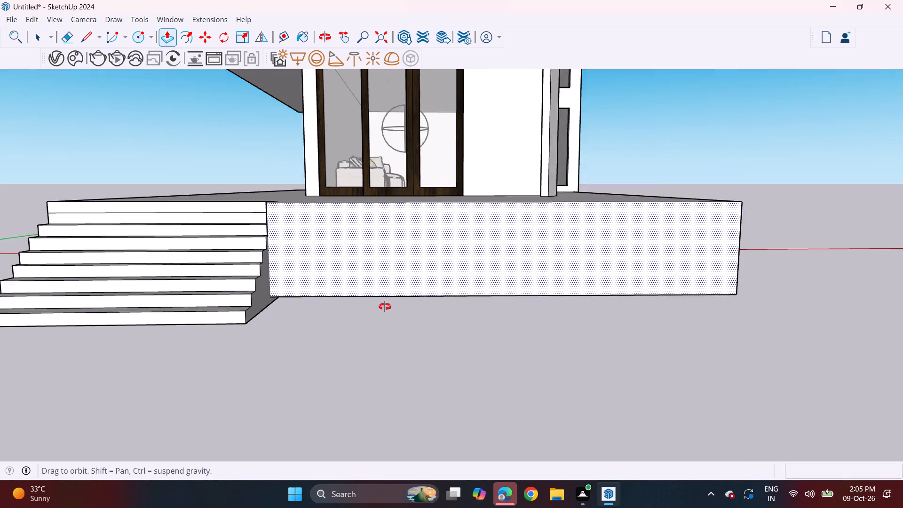
middle_drag(385, 307, 280, 373)
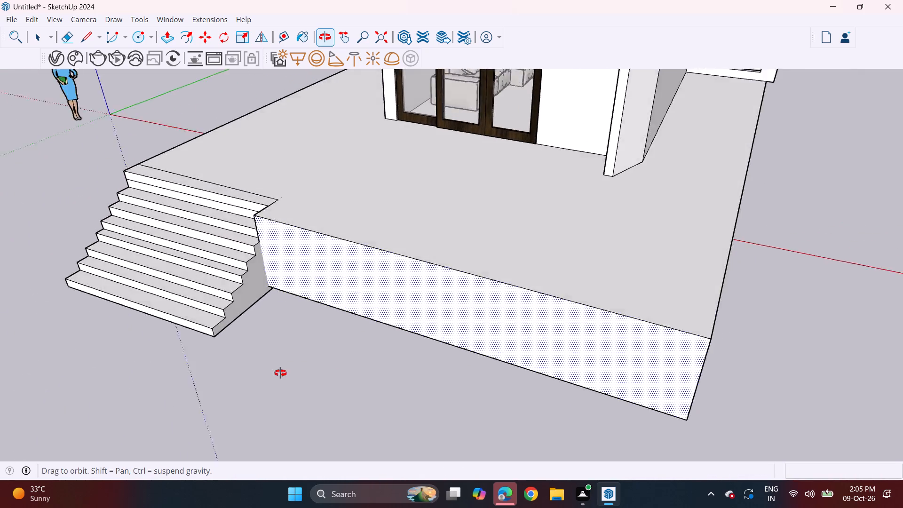
middle_drag(280, 373, 215, 405)
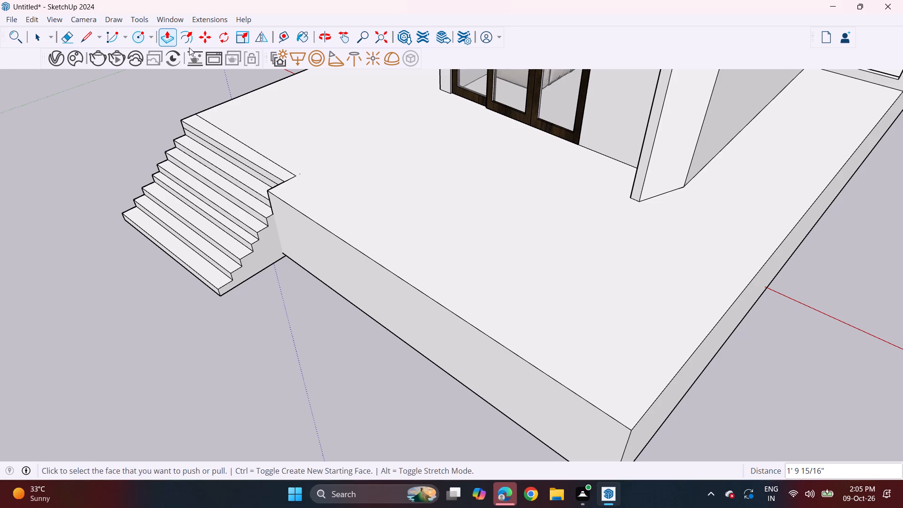
click(148, 43)
click(152, 55)
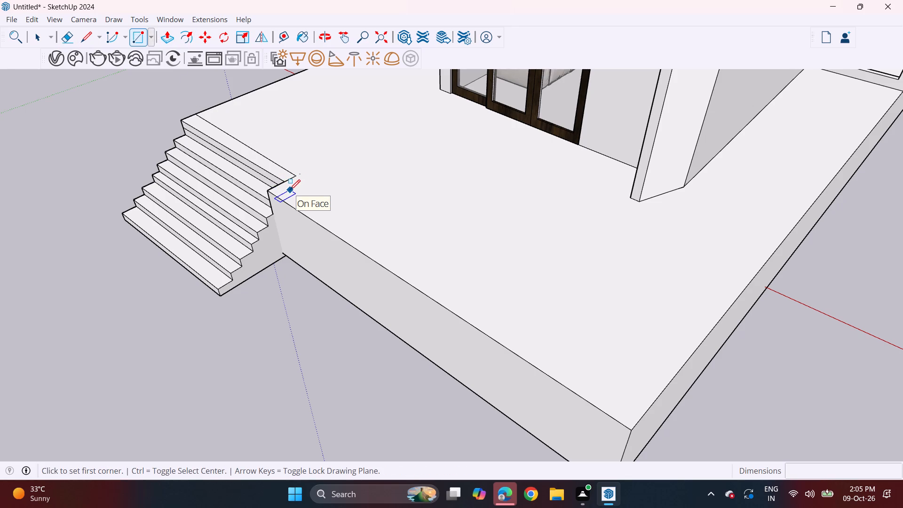
double_click(290, 190)
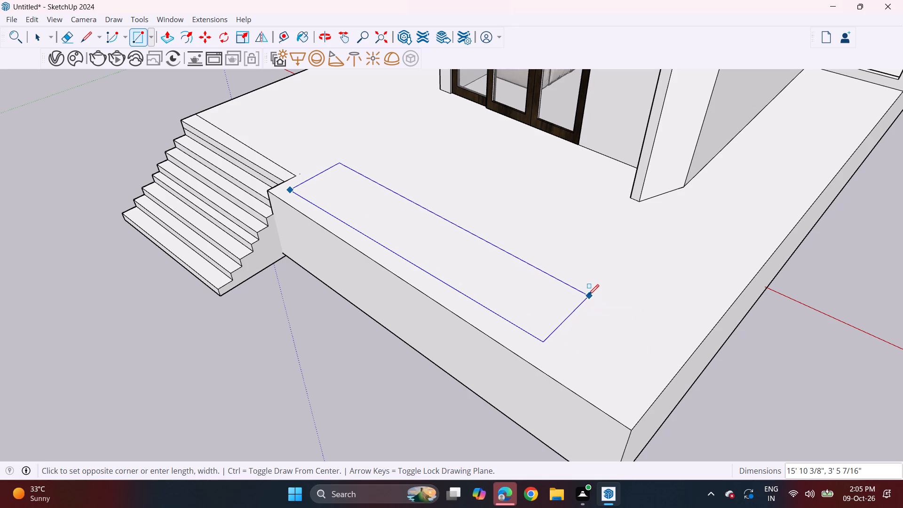
click(588, 295)
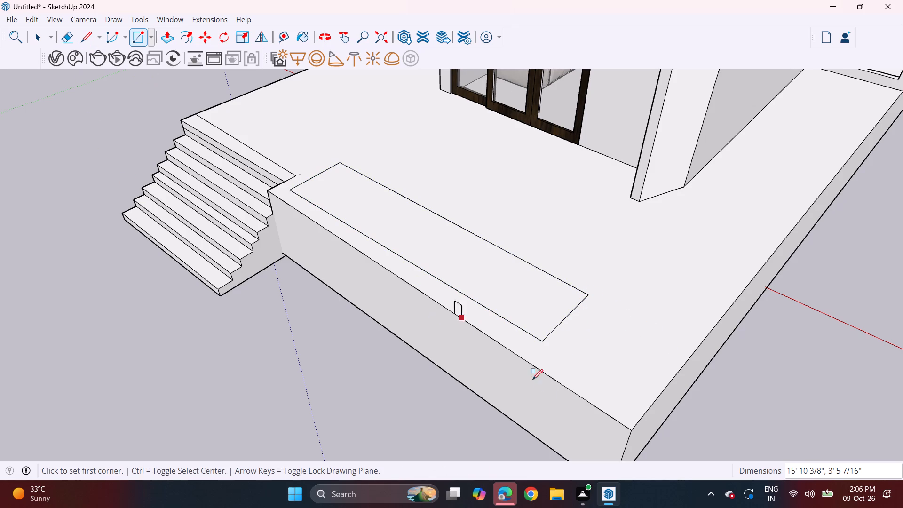
Cut a strip about 3' 3" wide and 20' 4" long from the plinth's front right corner, through its full 4' 3 1/8" height.
click(554, 381)
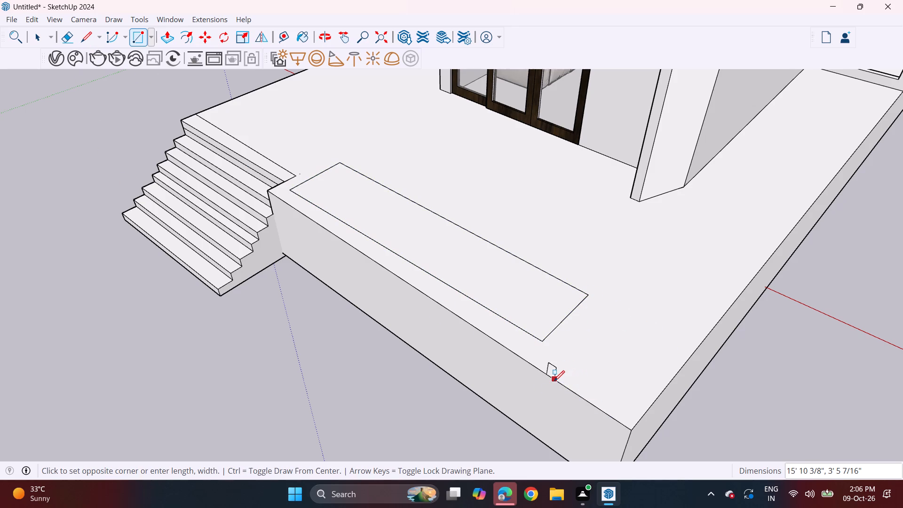
click(813, 206)
middle_drag(761, 306, 761, 254)
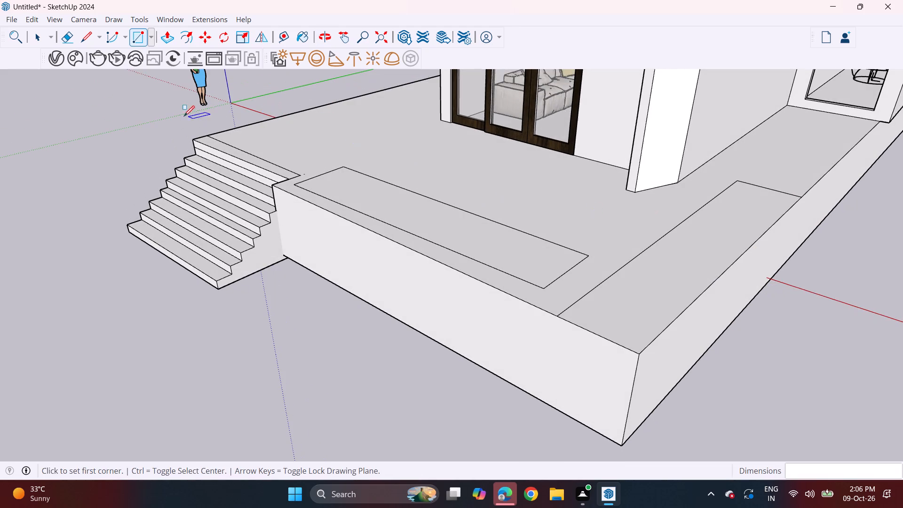
drag(170, 42, 175, 48)
click(163, 44)
click(655, 286)
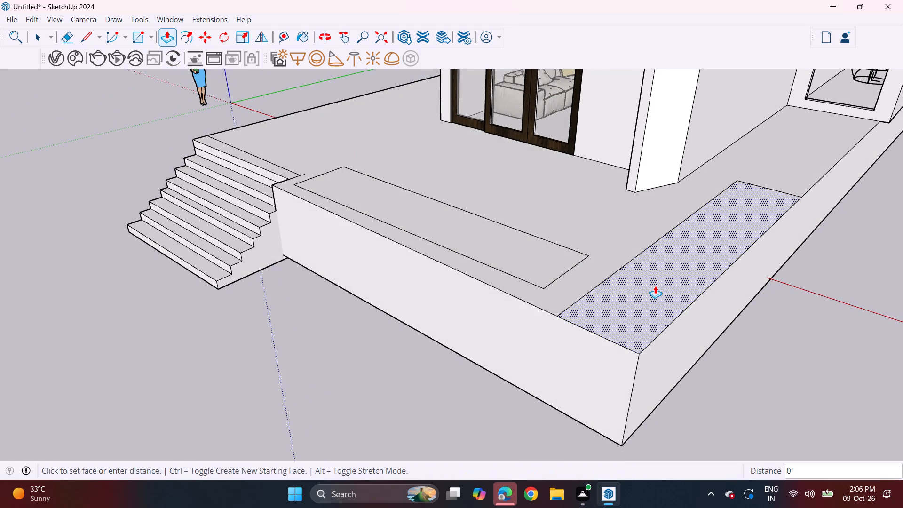
click(659, 383)
Examine the plinth, its cut corner and the staircase against the house front from several angles.
middle_drag(678, 367, 733, 345)
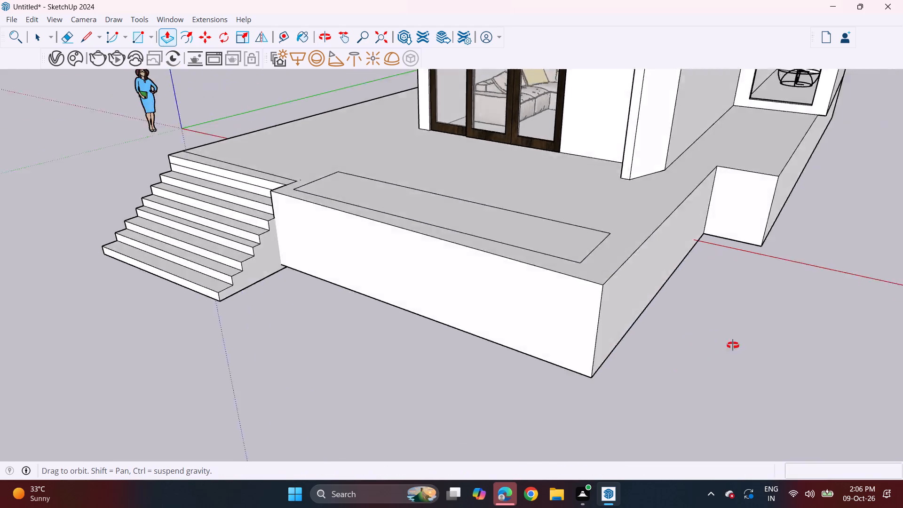
middle_drag(733, 345, 805, 267)
shift+middle_drag(594, 240, 613, 304)
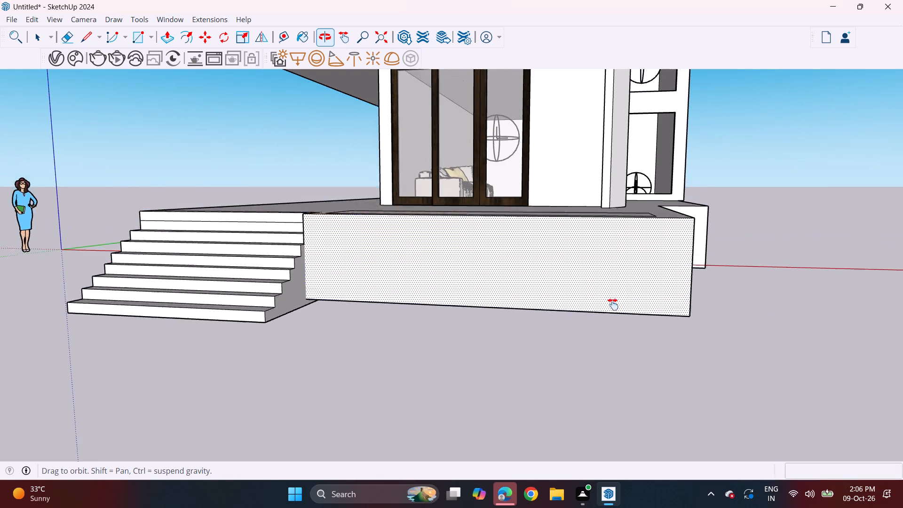
shift+middle_drag(613, 304, 620, 334)
middle_drag(629, 329, 675, 409)
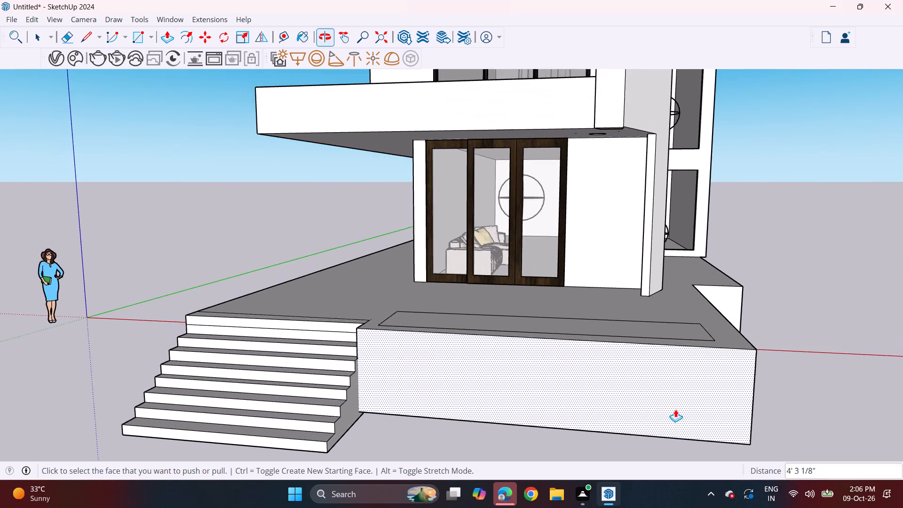
middle_drag(675, 409, 681, 410)
middle_drag(666, 380, 678, 342)
shift+middle_drag(665, 319, 701, 390)
scroll(692, 381, down, 4)
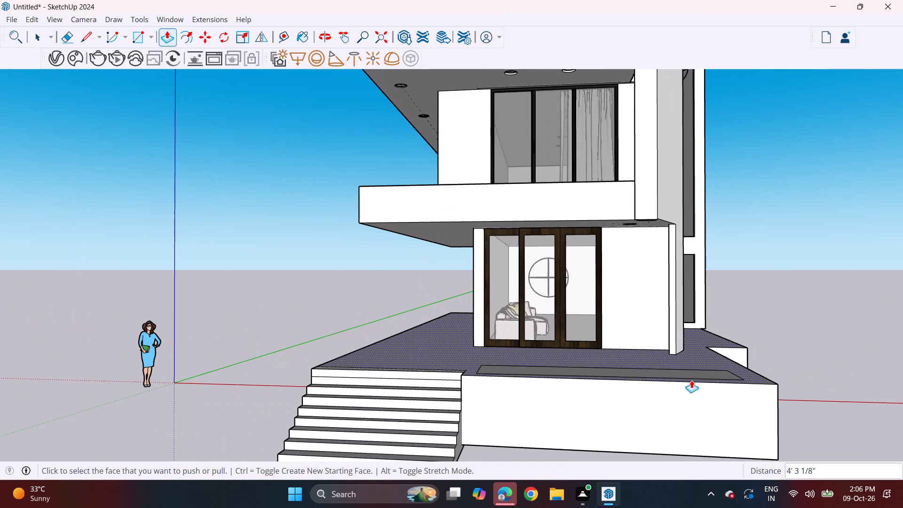
scroll(690, 379, down, 1)
middle_drag(690, 379, 679, 352)
middle_drag(679, 352, 671, 330)
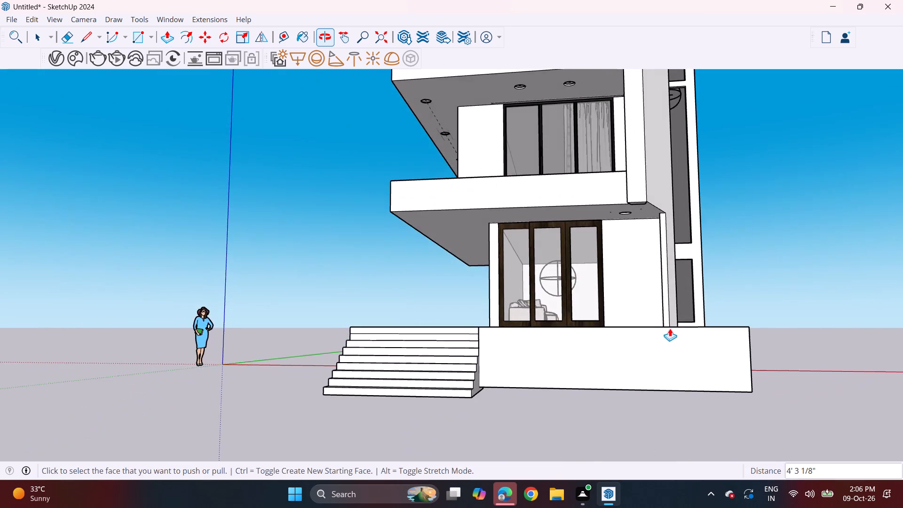
shift+middle_drag(671, 336, 625, 468)
middle_drag(606, 447, 608, 471)
Push the rectangle on the plinth top down into a recessed planter trough beside the staircase.
shift+middle_drag(599, 406, 544, 217)
middle_drag(541, 214, 542, 403)
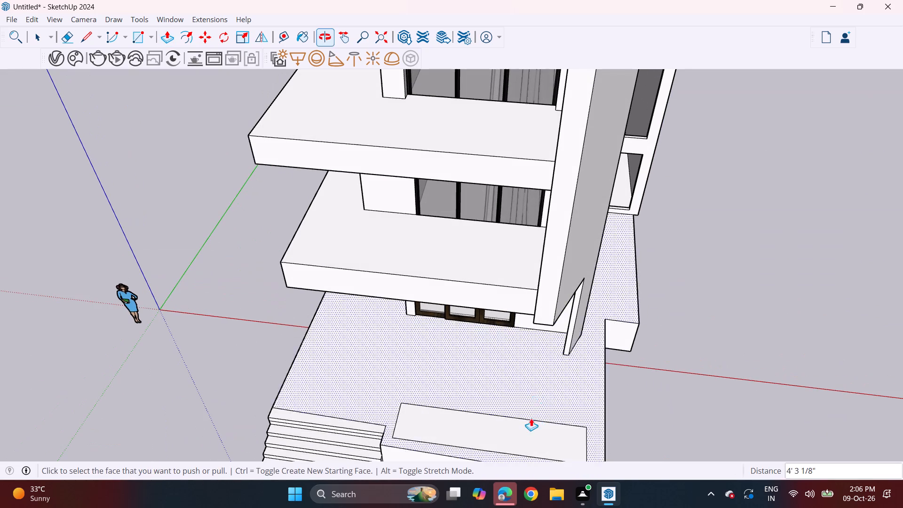
click(531, 428)
middle_drag(535, 425, 239, 280)
shift+middle_drag(315, 410, 335, 270)
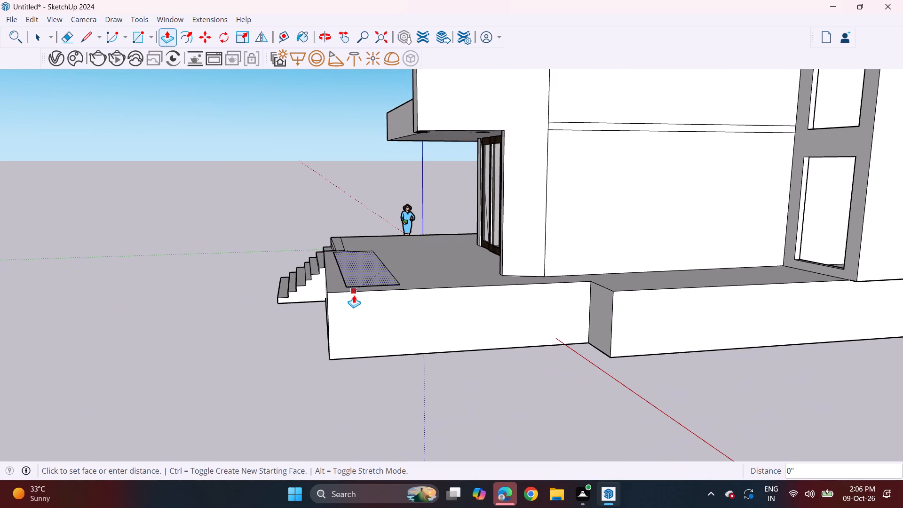
click(356, 298)
Push/Pull the trough's right end wall outward about 8 11/16" to lengthen the recess.
middle_drag(318, 308, 634, 312)
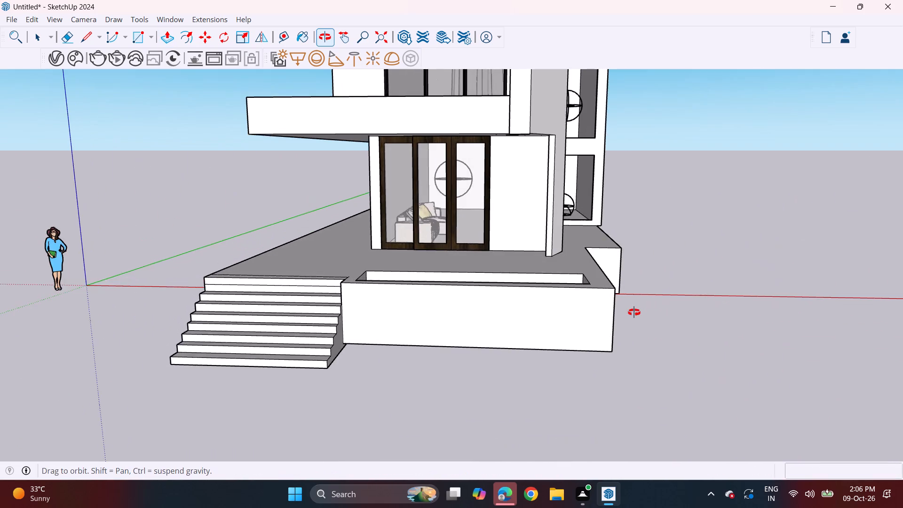
middle_drag(634, 312, 671, 310)
middle_drag(645, 284, 649, 308)
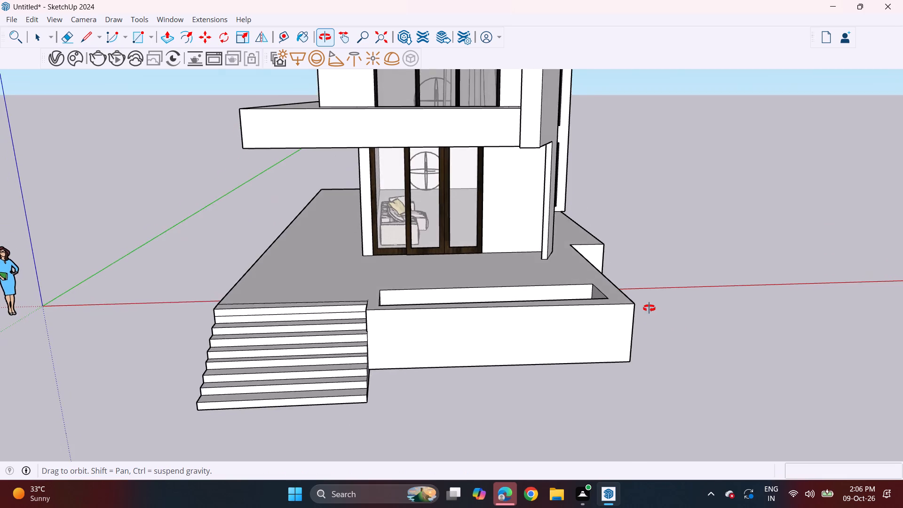
middle_drag(649, 308, 661, 389)
click(596, 344)
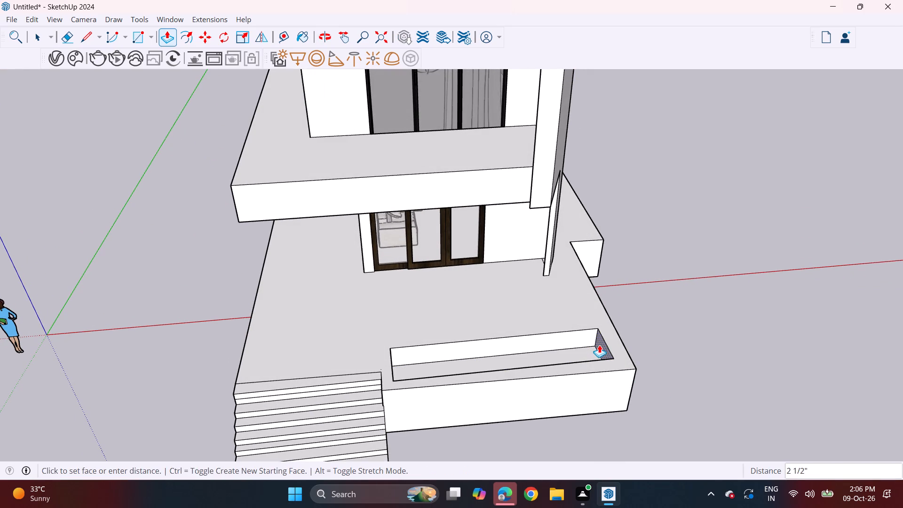
click(605, 346)
Push/Pull the plinth's underside down about 1' 7 9/16" to form a lower base course.
middle_drag(631, 396, 624, 381)
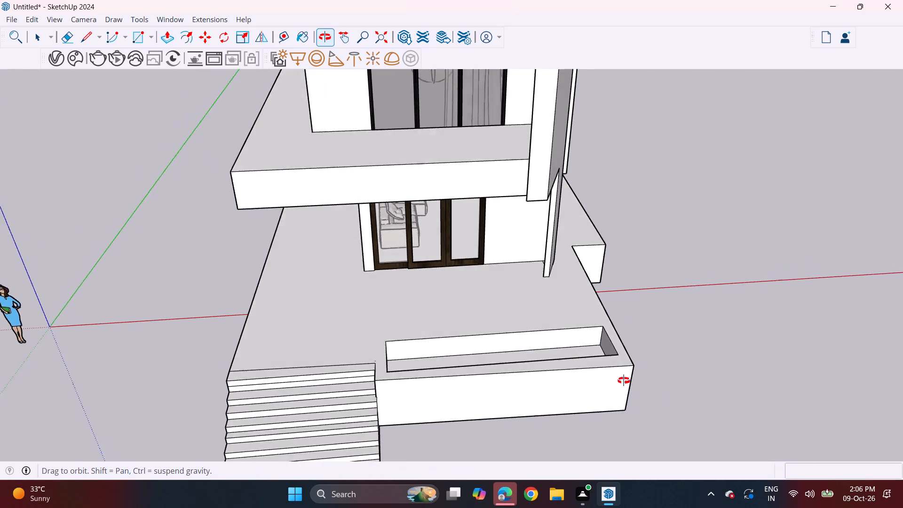
middle_drag(624, 381, 595, 255)
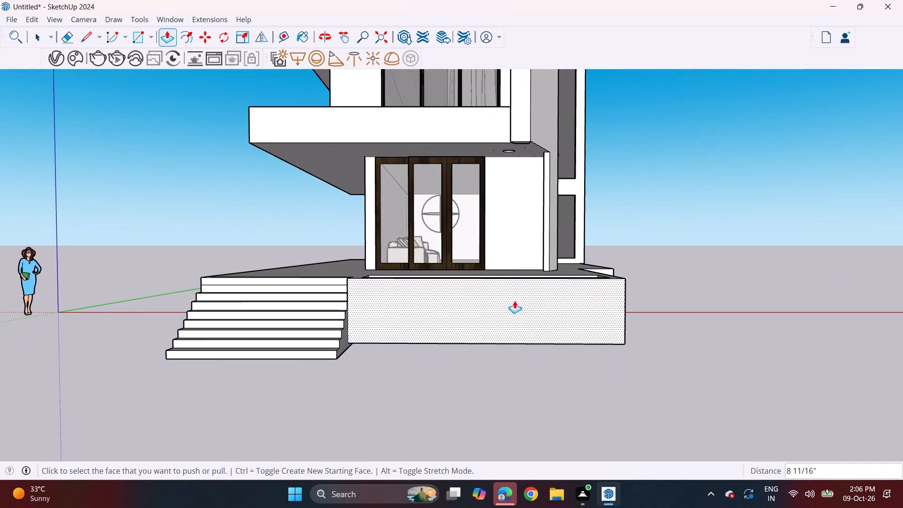
shift+middle_drag(515, 302, 508, 363)
middle_drag(492, 388, 497, 405)
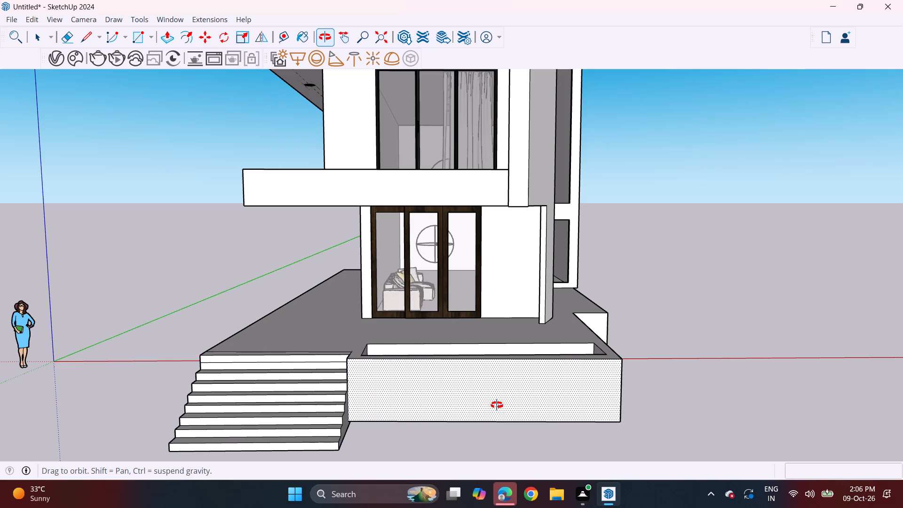
middle_drag(497, 405, 497, 405)
middle_drag(493, 403, 491, 373)
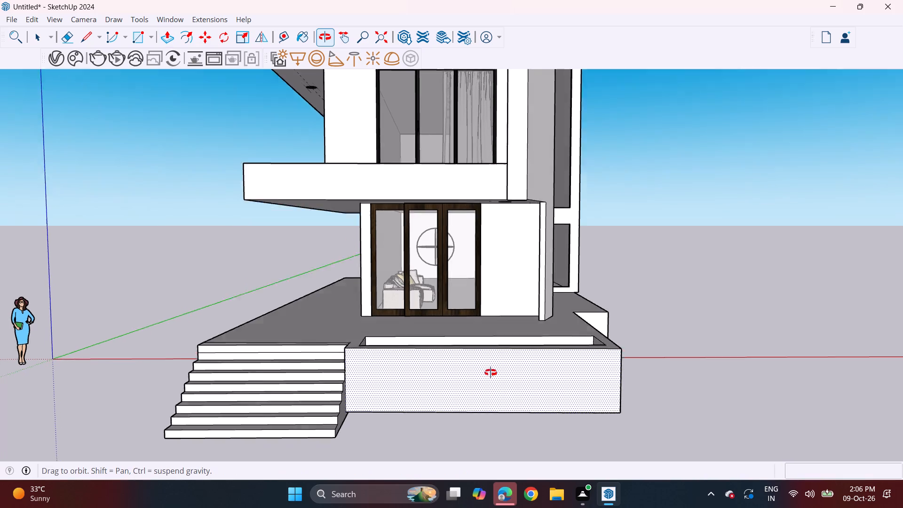
middle_drag(491, 373, 492, 364)
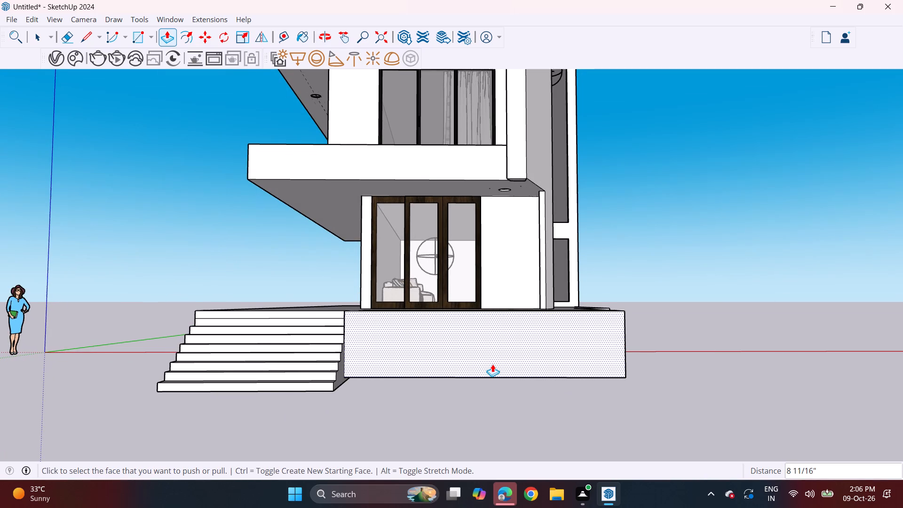
middle_drag(463, 376, 466, 305)
click(471, 335)
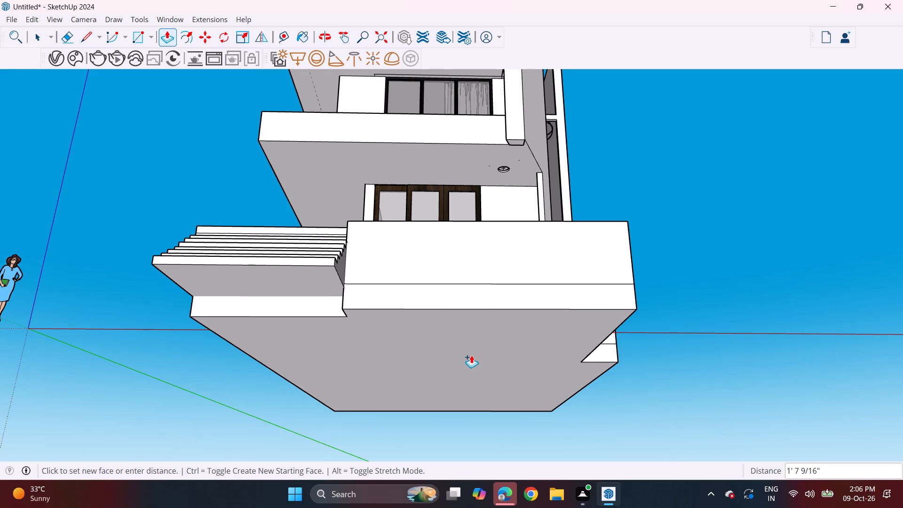
double_click(471, 355)
Pull the front face of the lower base outward about 4' 2" to the foot of the staircase.
middle_drag(464, 334, 437, 421)
click(441, 426)
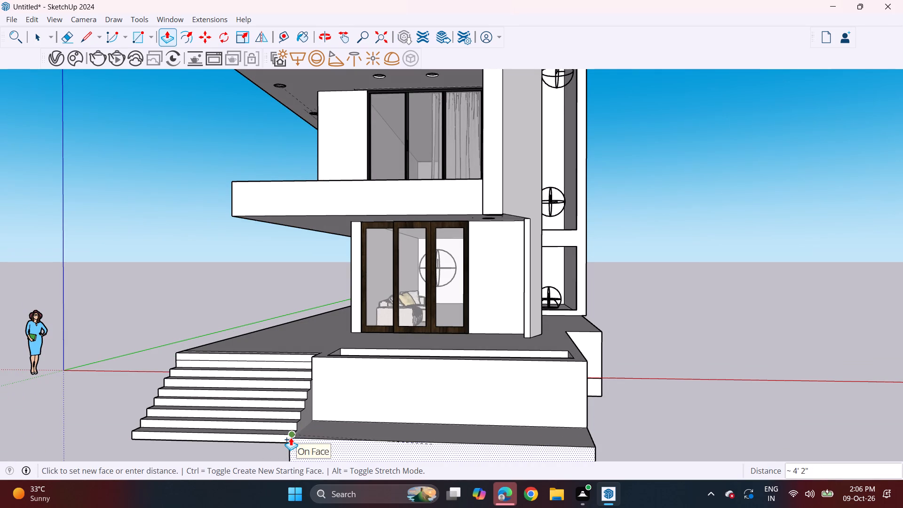
click(291, 437)
Pull the recessed base face under the staircase forward by about 1' 1 3/16" and 5' 1 3/4", up to the bottom step's front.
middle_drag(325, 392, 476, 329)
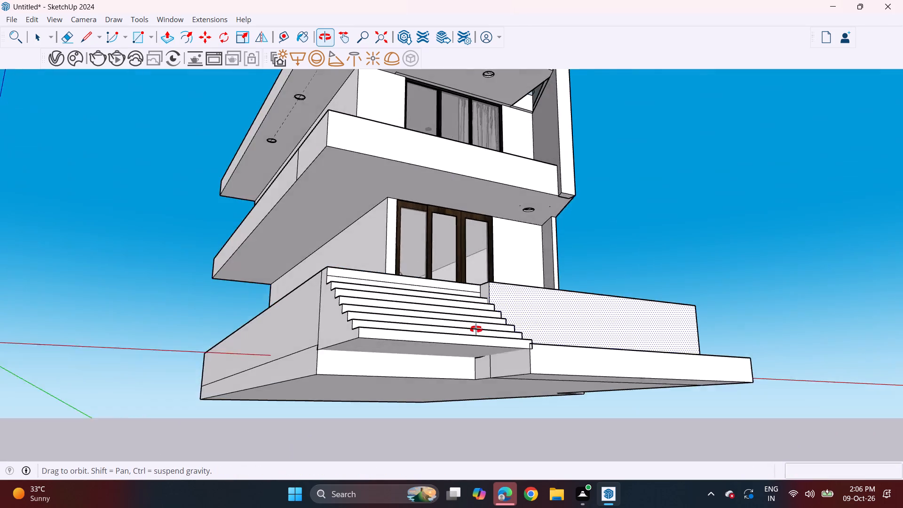
middle_drag(476, 329, 501, 321)
drag(447, 351, 463, 351)
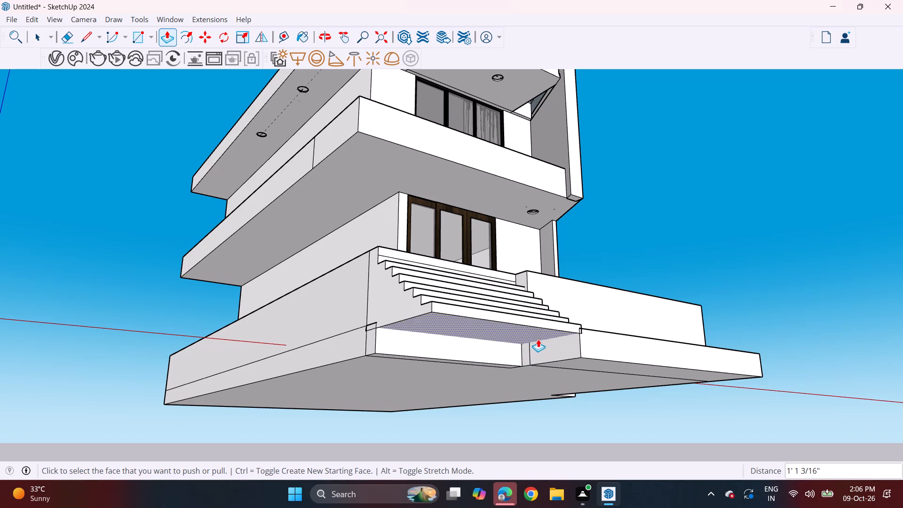
click(498, 353)
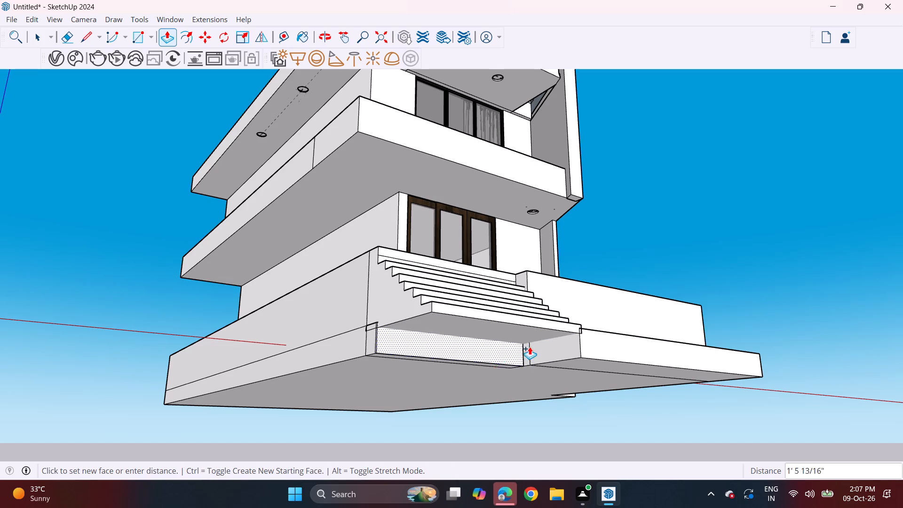
click(440, 313)
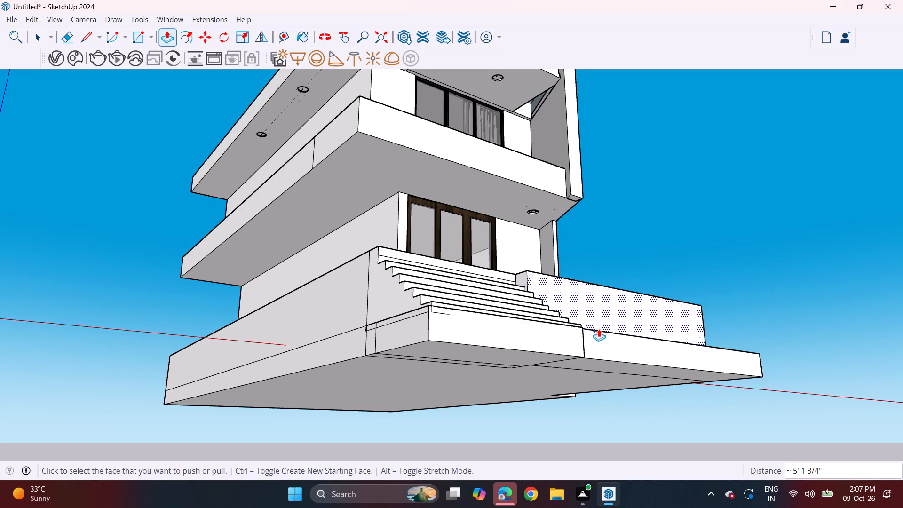
Pull the lower base's side face below the cut corner outward until it is flush with the plinth's wider rear side.
middle_drag(599, 329, 207, 422)
click(401, 435)
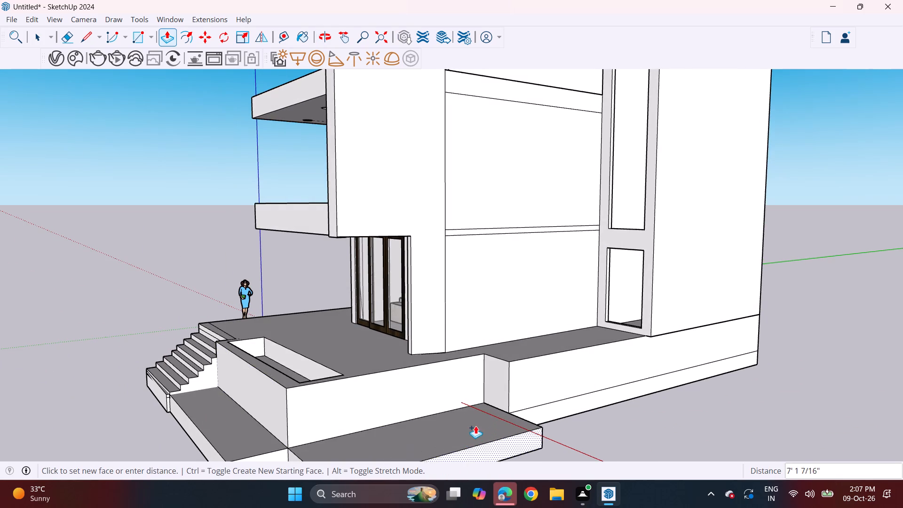
click(538, 411)
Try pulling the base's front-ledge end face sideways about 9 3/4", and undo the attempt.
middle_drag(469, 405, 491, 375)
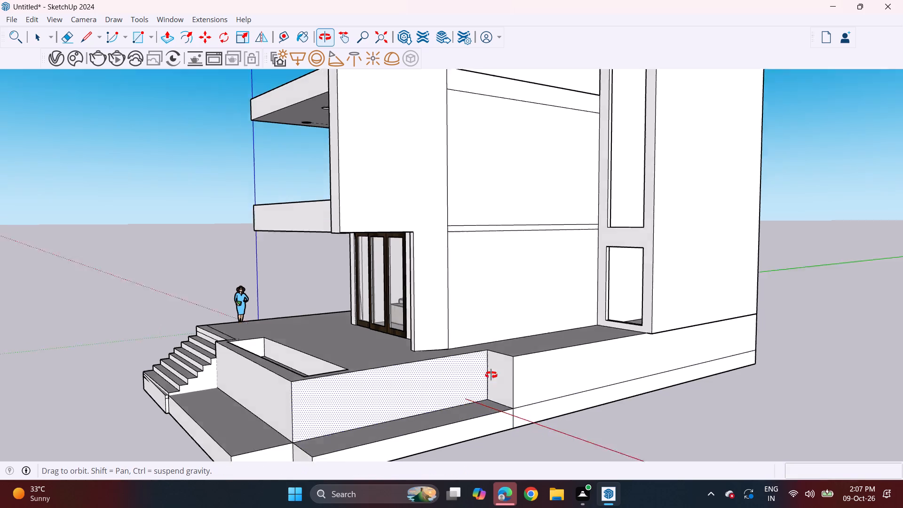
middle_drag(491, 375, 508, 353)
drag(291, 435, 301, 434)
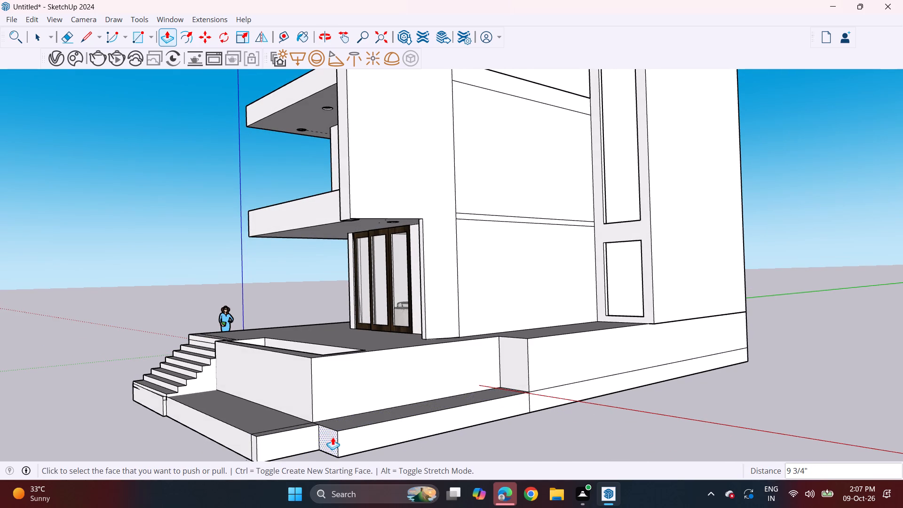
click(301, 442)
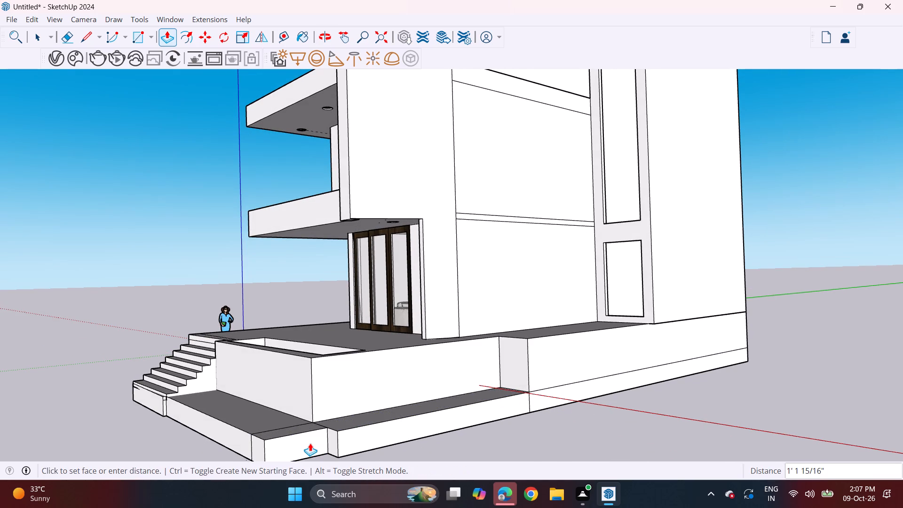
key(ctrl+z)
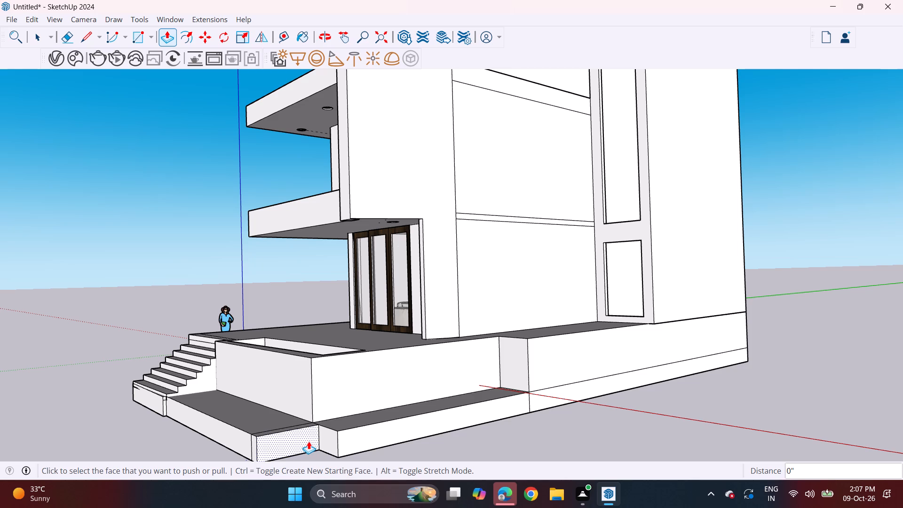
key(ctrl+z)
Pull the front ledge's end face sideways about 3' 3 3/16" to meet the outer face of the side ledge.
click(287, 437)
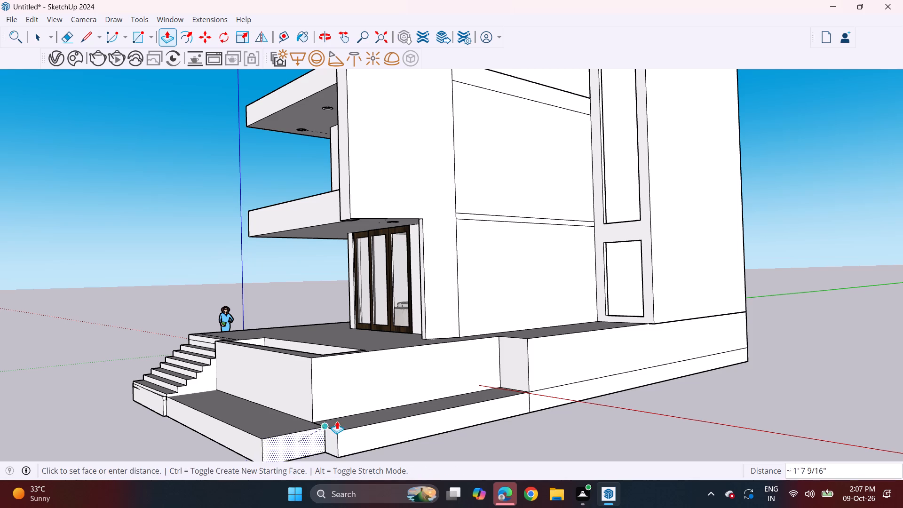
click(342, 428)
Examine the extended base, staircase and whole house front from several angles.
middle_drag(309, 430, 514, 421)
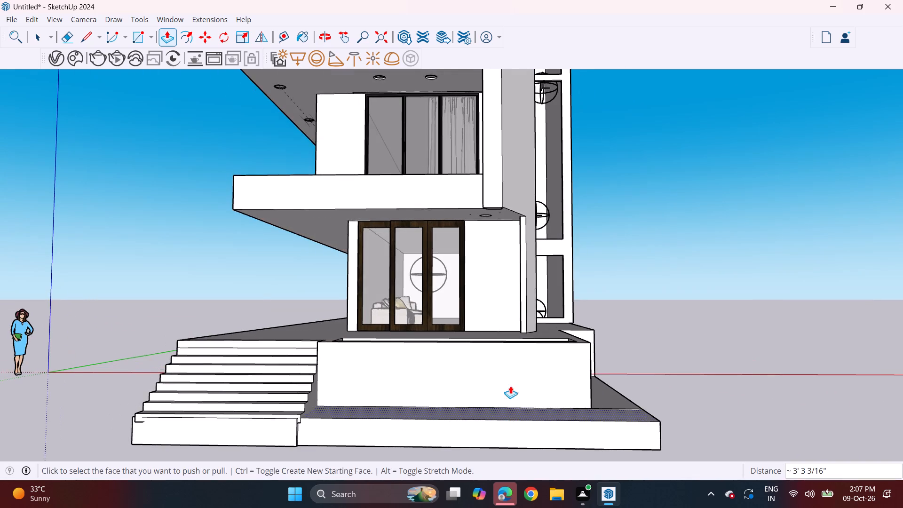
scroll(510, 386, down, 1)
shift+middle_drag(510, 380, 524, 449)
middle_drag(518, 443, 518, 420)
scroll(518, 402, down, 3)
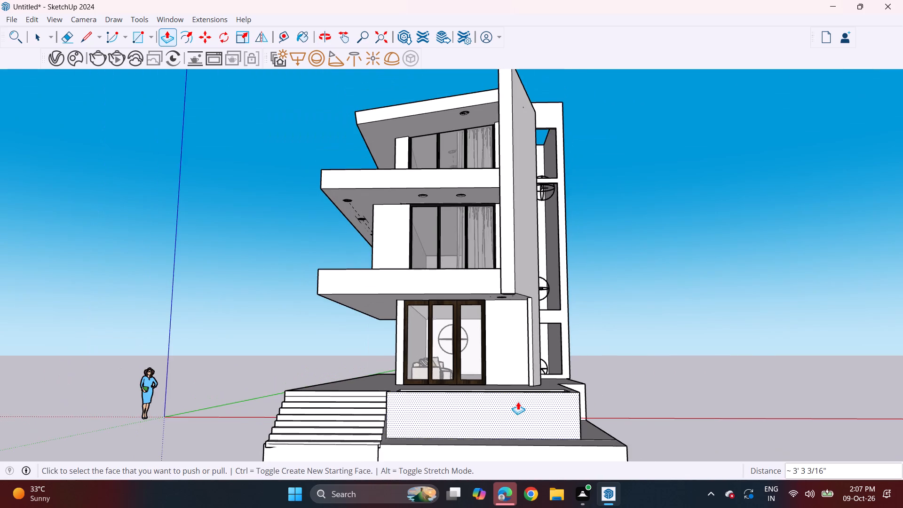
shift+middle_drag(520, 404, 523, 422)
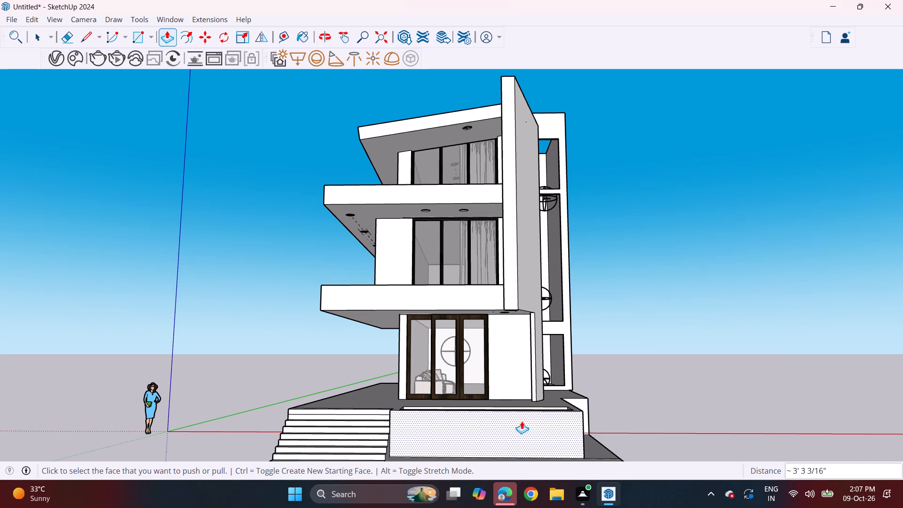
middle_drag(309, 408, 381, 438)
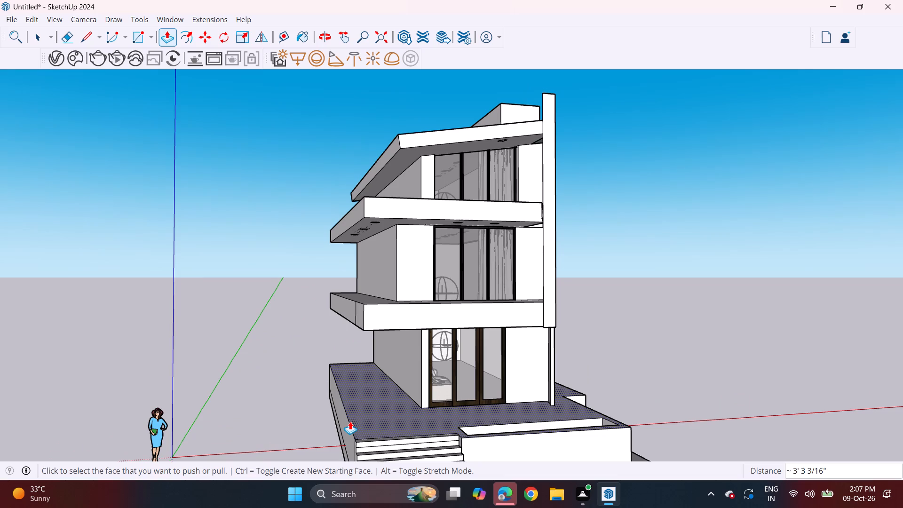
middle_drag(356, 420, 285, 389)
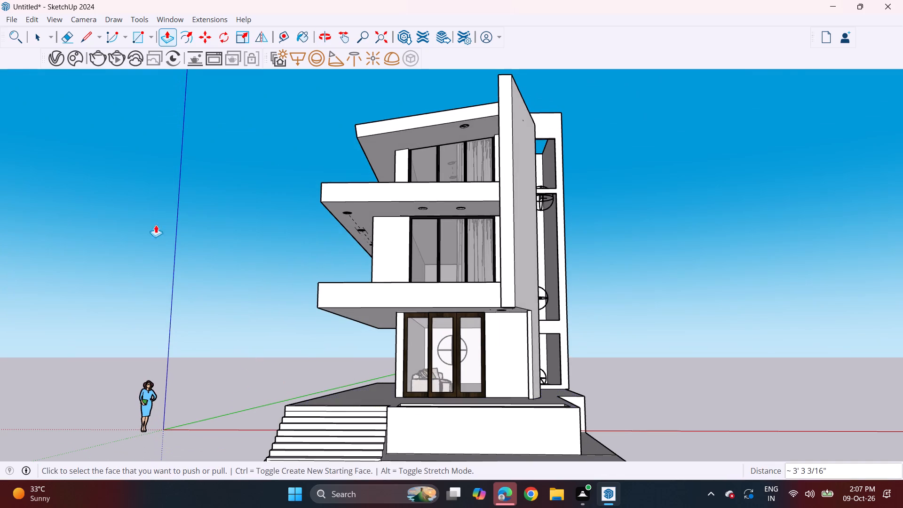
Draw a line close to the plinth top's left edge, from the staircase's top edge to the rear edge, marking a narrow strip.
click(83, 38)
middle_drag(261, 400, 297, 484)
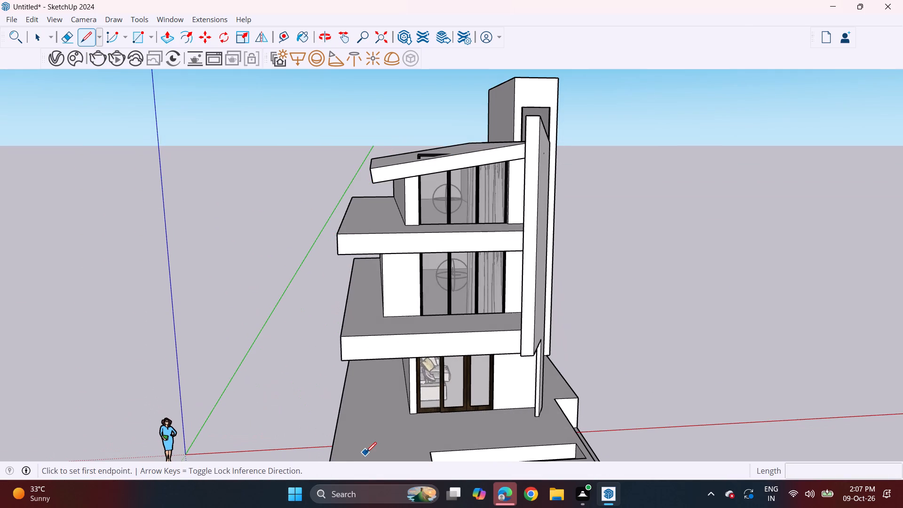
middle_drag(359, 443, 386, 303)
middle_drag(381, 311, 396, 329)
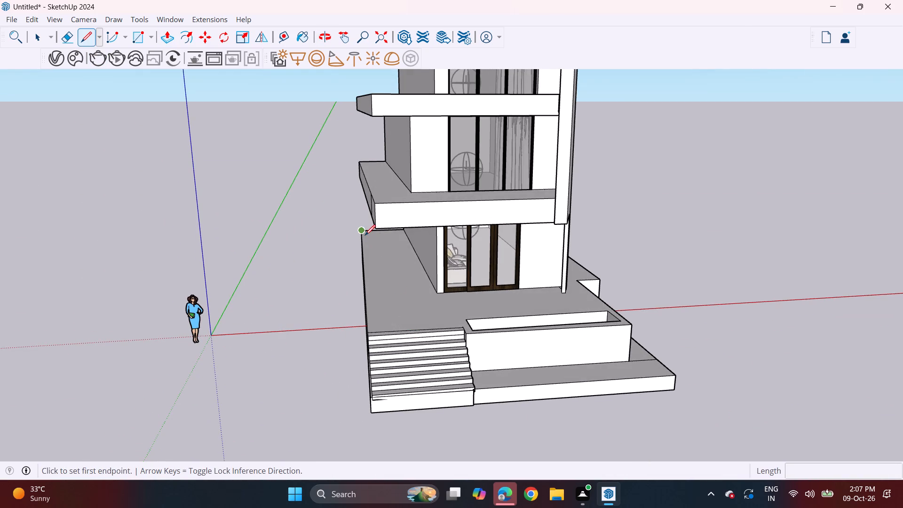
scroll(357, 340, up, 5)
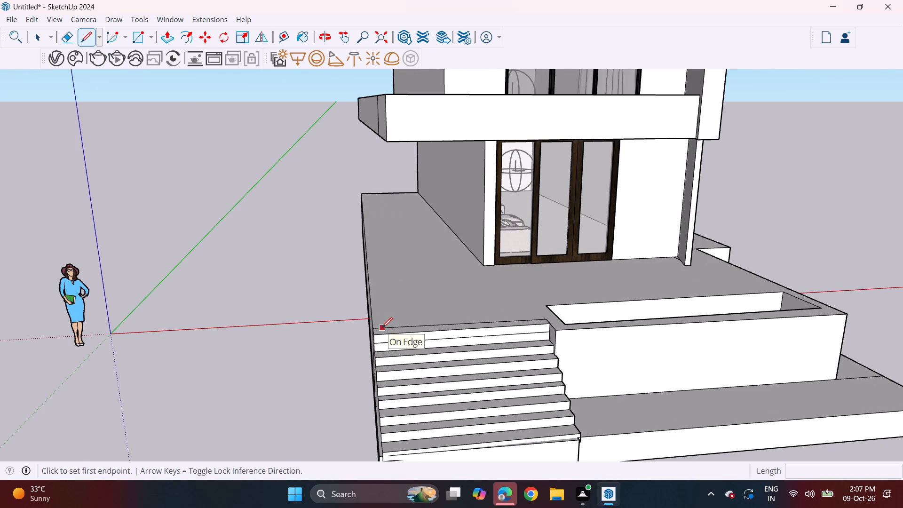
click(384, 328)
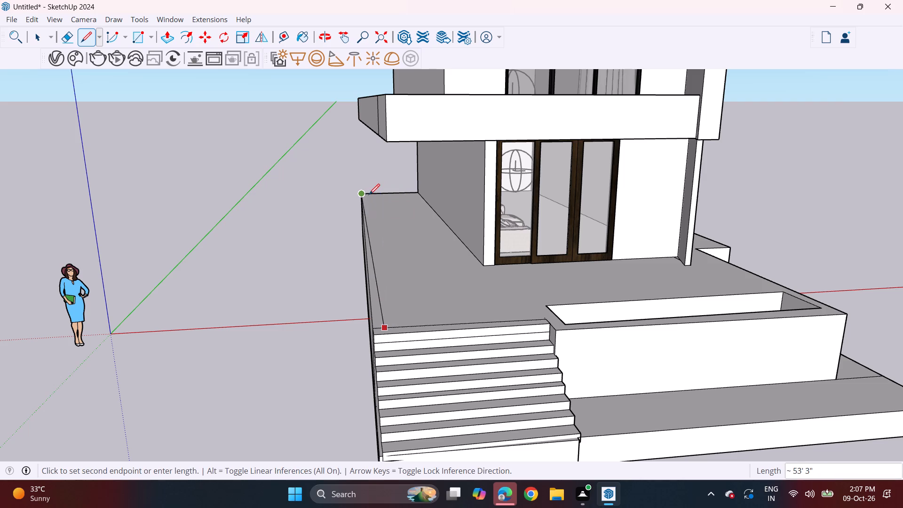
click(370, 193)
Push/Pull the narrow strip along the plinth's left edge up about 6' 5 13/16" into a boundary wall.
middle_drag(419, 303, 372, 301)
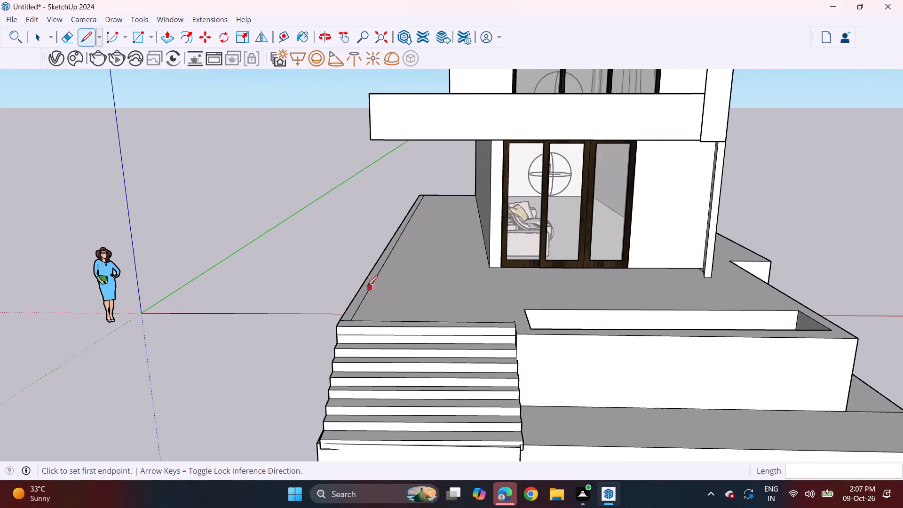
key(space)
key(p)
click(350, 304)
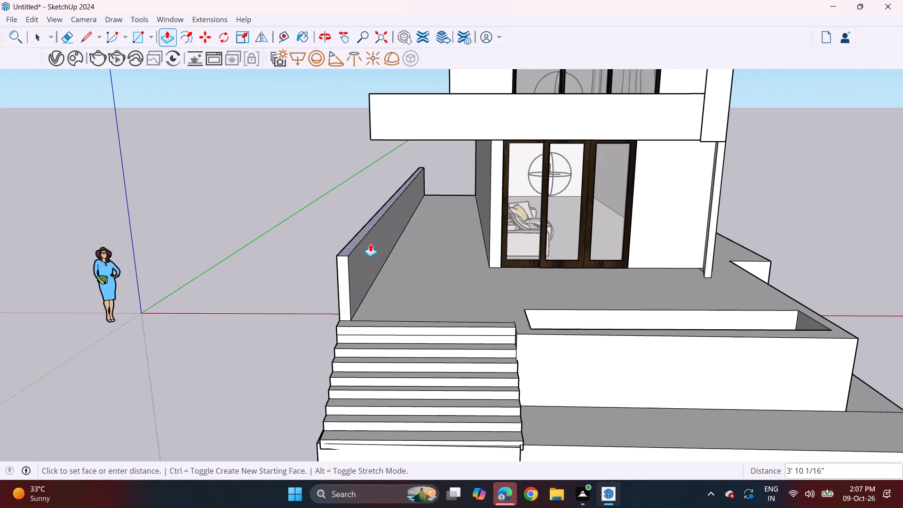
middle_drag(371, 243, 368, 204)
middle_click(368, 204)
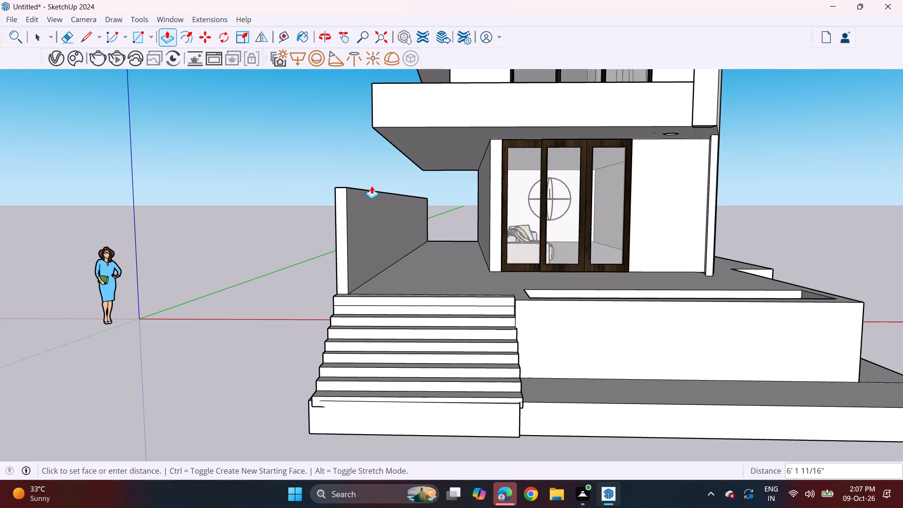
double_click(373, 182)
Examine the new side wall, staircase and stepped base against the whole house from several angles.
middle_drag(453, 267, 398, 266)
scroll(398, 266, down, 4)
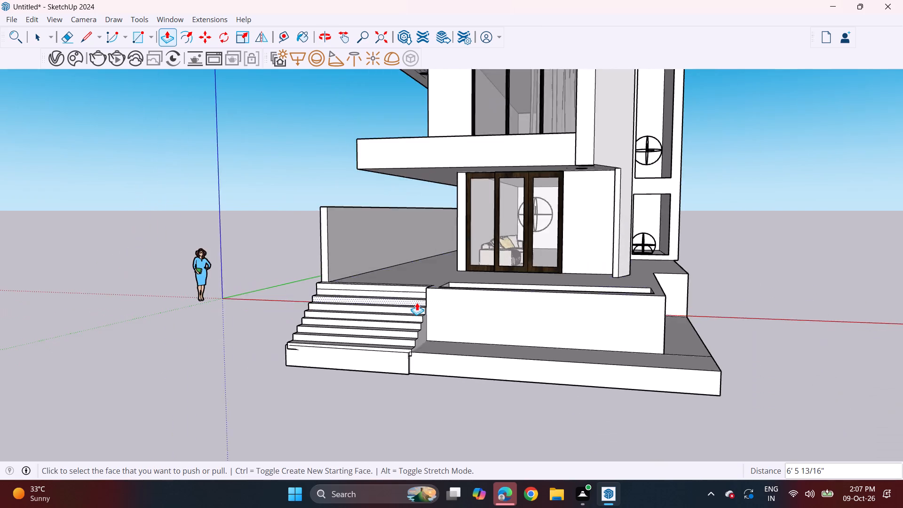
scroll(417, 302, down, 2)
middle_drag(352, 355, 236, 405)
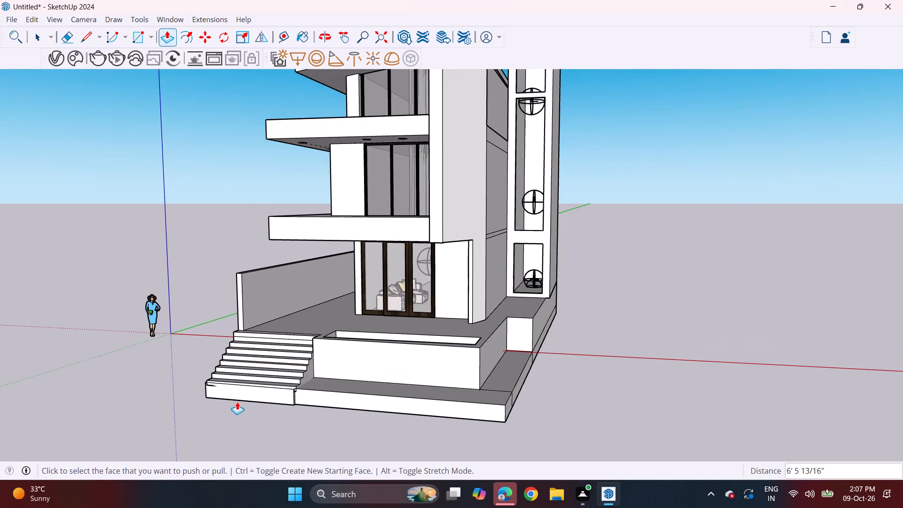
middle_drag(242, 402, 284, 375)
middle_drag(264, 380, 262, 379)
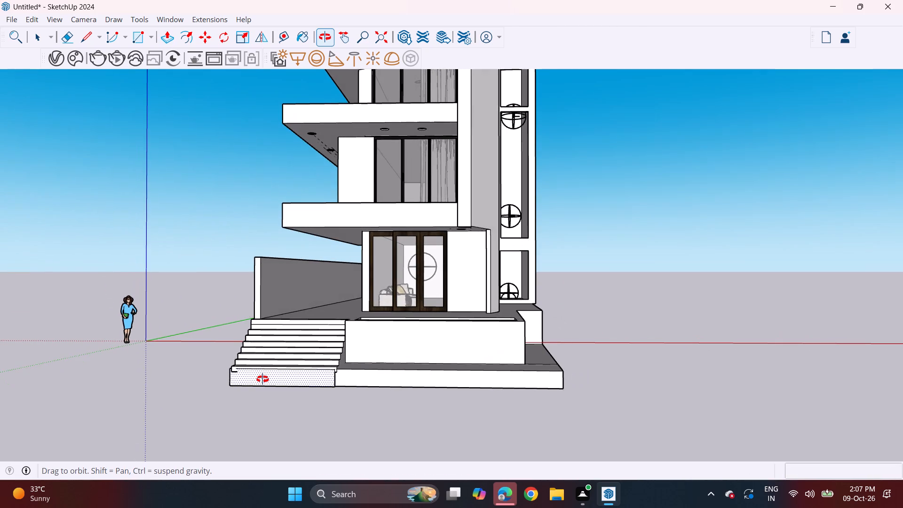
middle_drag(262, 379, 283, 390)
shift+middle_drag(334, 329, 329, 421)
middle_drag(328, 413, 317, 369)
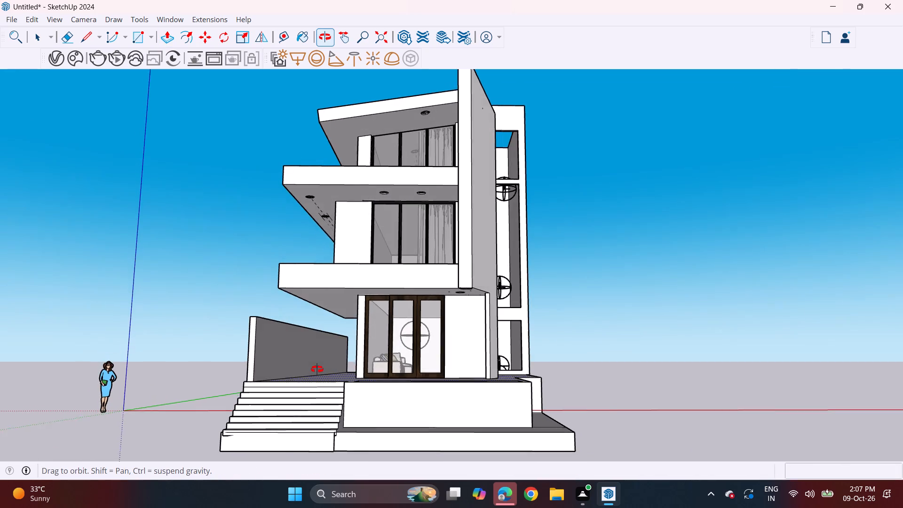
middle_drag(317, 369, 317, 370)
middle_drag(317, 370, 303, 372)
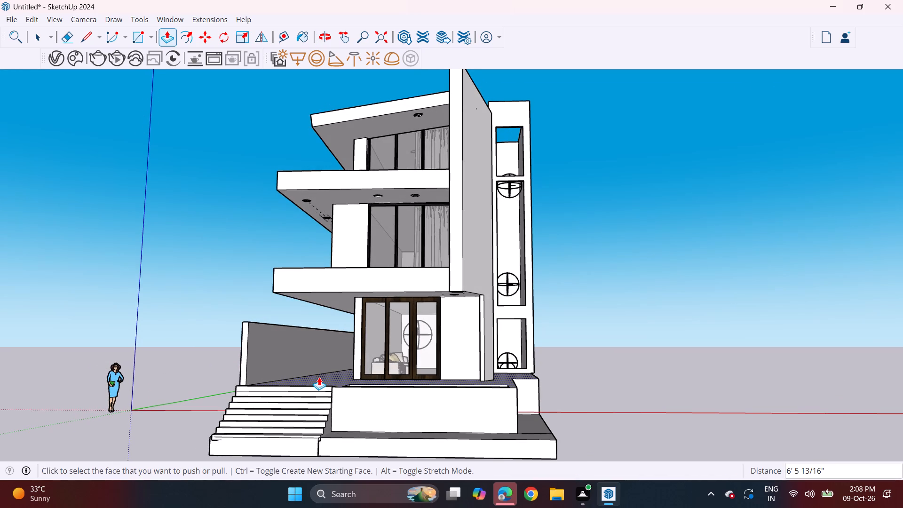
shift+middle_drag(320, 379, 371, 387)
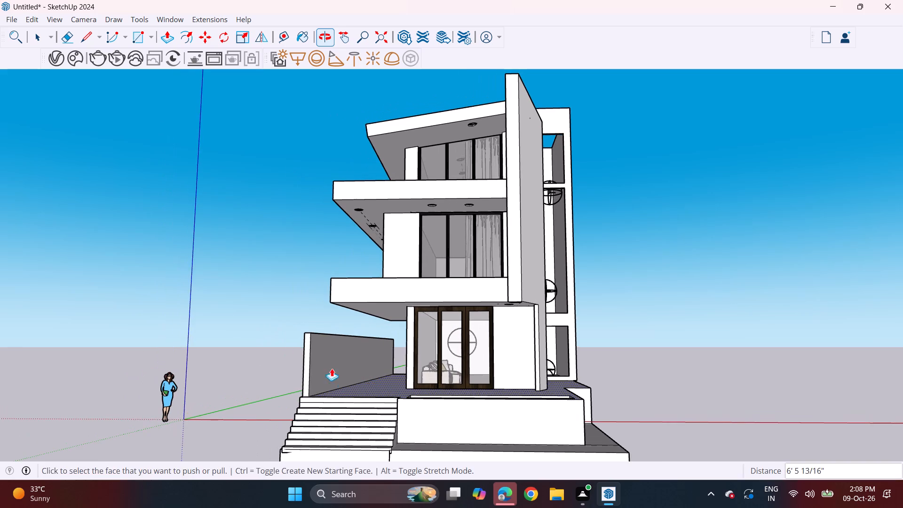
Split a narrow full-height strip off the rear end of the side wall's inner face and Push/Pull it about 7' 2 7/16" across to the house.
middle_drag(332, 368, 639, 420)
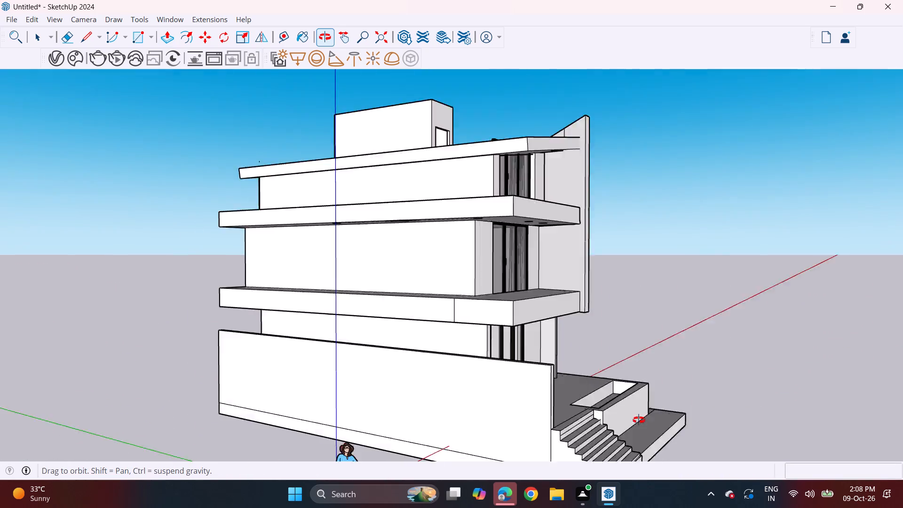
middle_drag(639, 420, 879, 386)
middle_drag(245, 380, 642, 381)
scroll(766, 377, up, 8)
drag(87, 34, 93, 39)
click(691, 434)
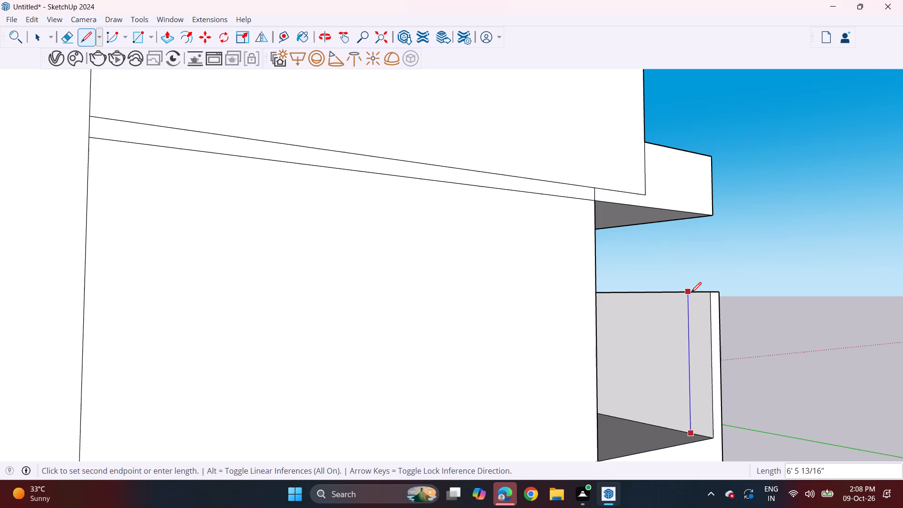
double_click(691, 293)
key(space)
key(p)
click(694, 365)
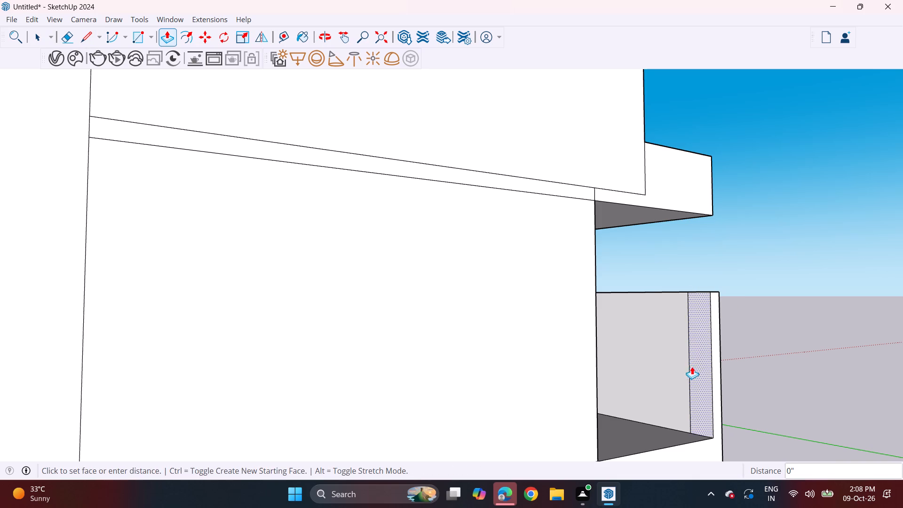
click(594, 398)
Examine the new rear return wall together with the side wall, staircase and house front.
middle_drag(681, 360, 0, 436)
middle_drag(516, 421, 232, 321)
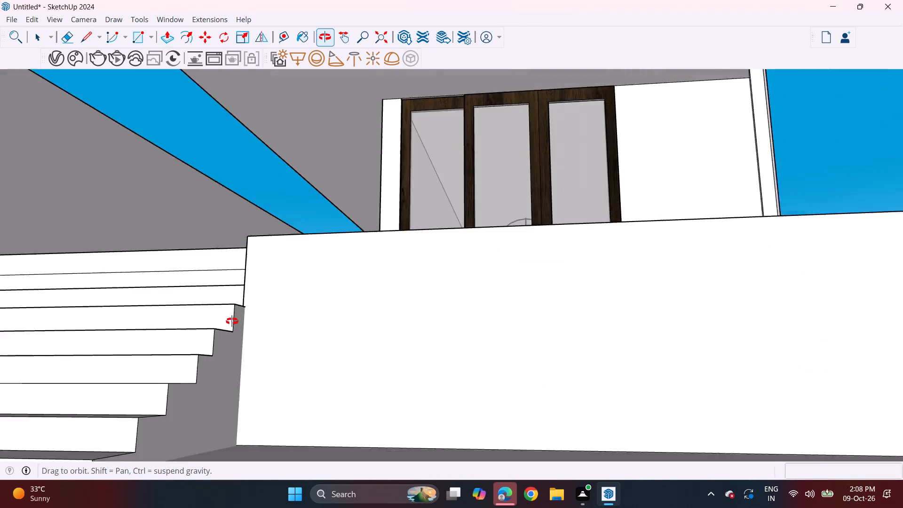
middle_drag(232, 321, 242, 341)
scroll(253, 334, down, 4)
scroll(390, 346, down, 4)
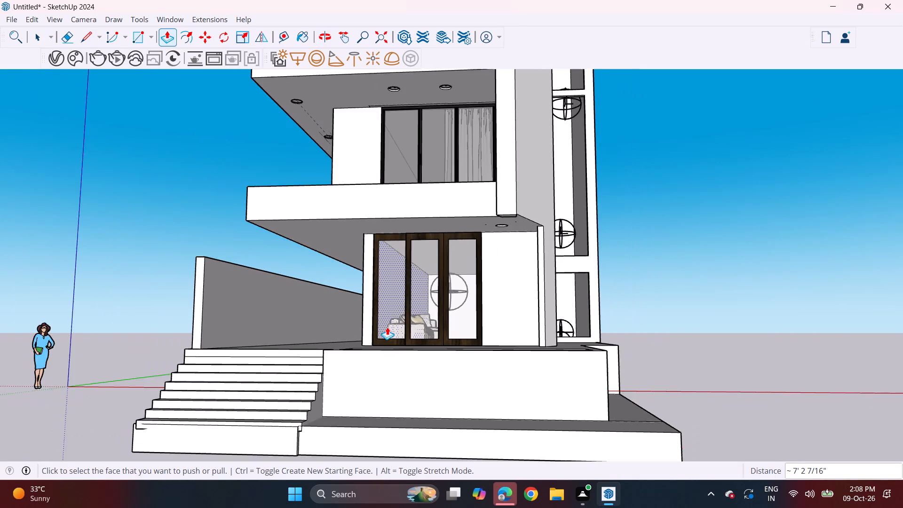
scroll(387, 327, down, 2)
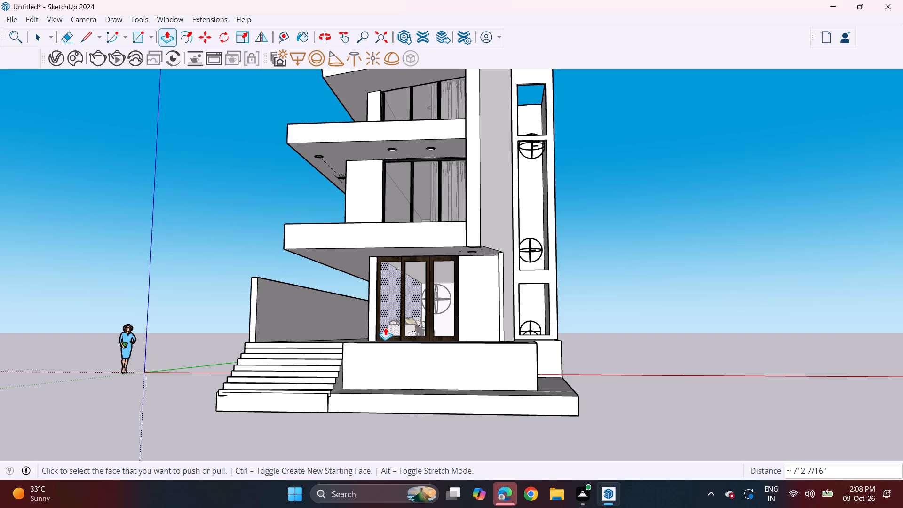
shift+middle_drag(271, 278, 305, 313)
middle_drag(314, 329, 262, 352)
Draw five full-height vertical lines, about 6' 5 13/16" each, on the side wall's inner face from the front end backwards, alternating wide and narrow spacing.
click(84, 39)
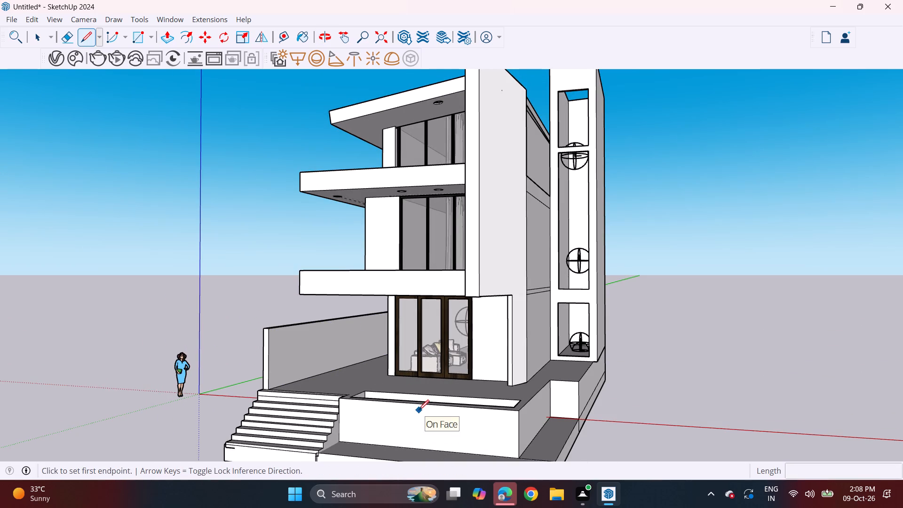
scroll(419, 410, up, 6)
scroll(270, 306, up, 2)
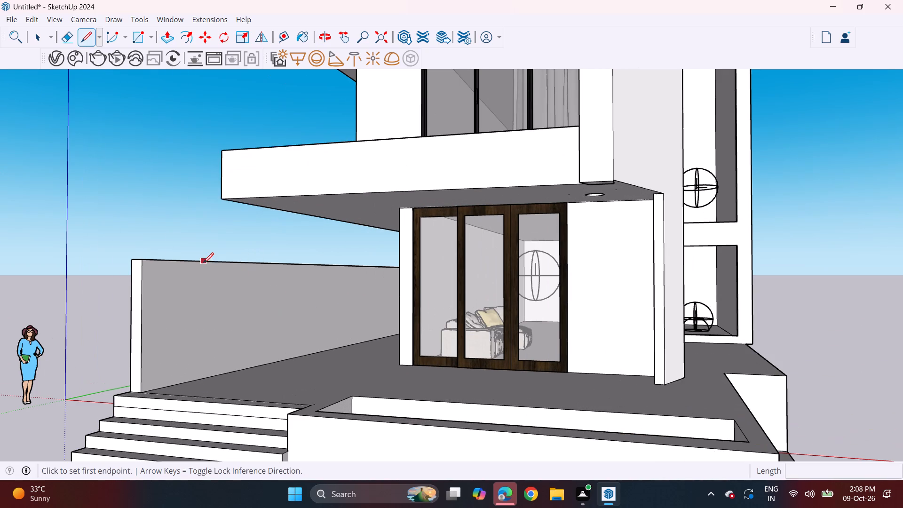
drag(173, 261, 175, 272)
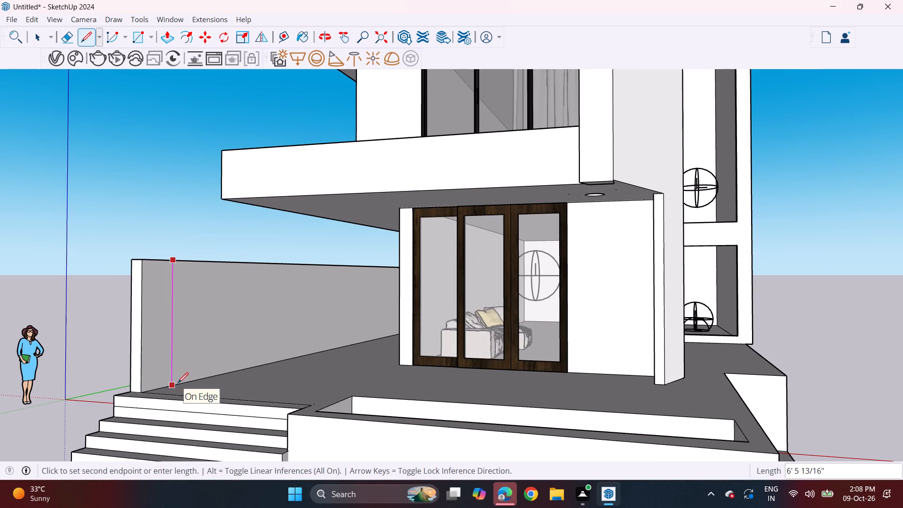
click(178, 383)
drag(240, 368, 239, 362)
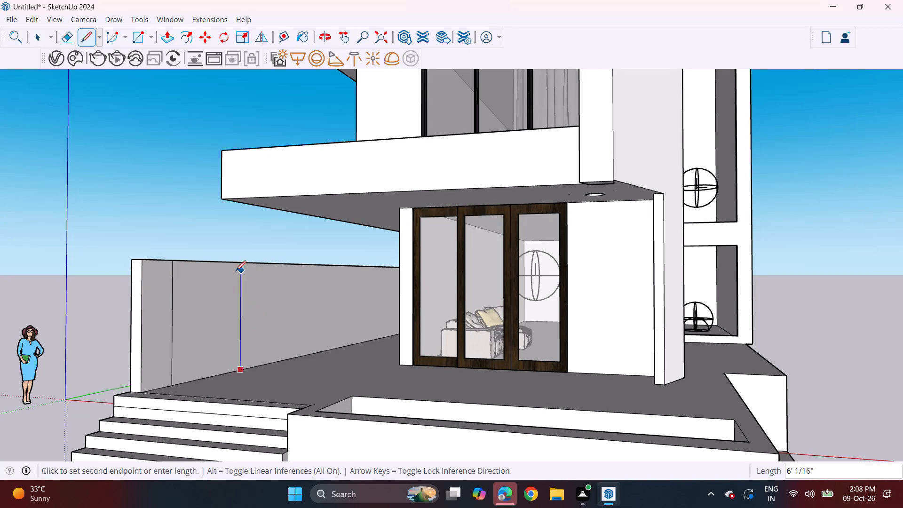
click(238, 260)
drag(238, 260, 242, 260)
click(272, 262)
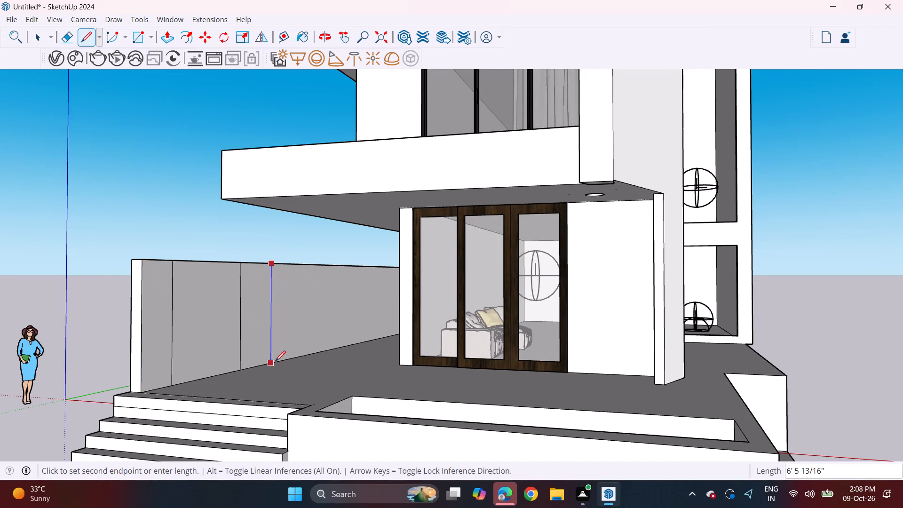
click(275, 361)
click(327, 348)
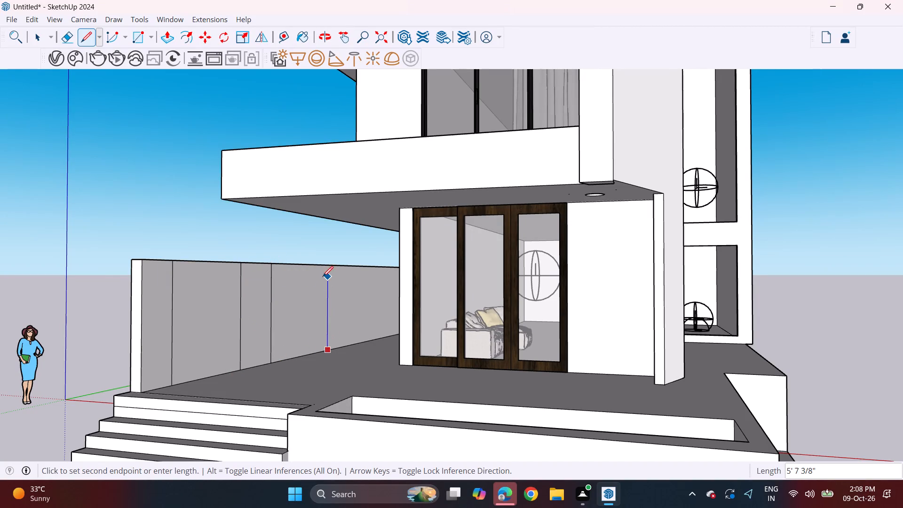
click(326, 263)
drag(351, 267, 351, 272)
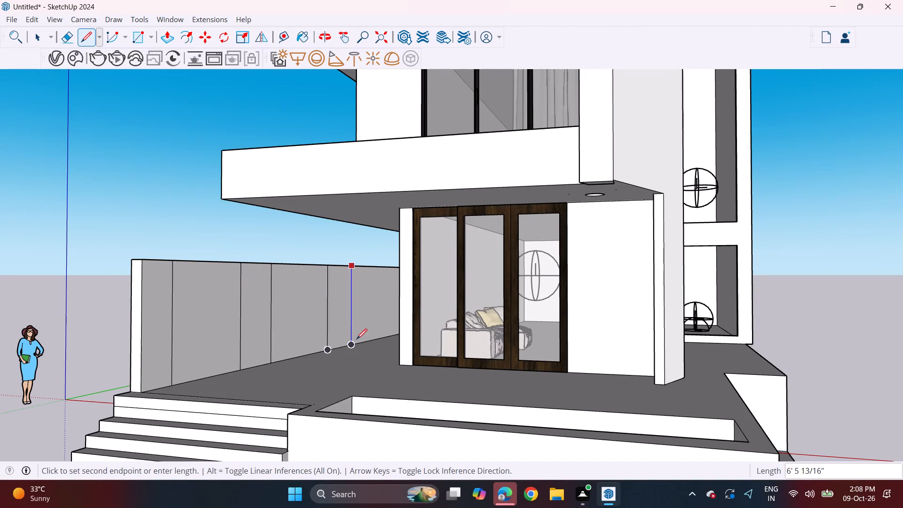
click(356, 339)
Draw a sixth full-height vertical line on the side wall's inner face, roughly midway between the fifth line and the rear corner.
middle_drag(320, 348, 378, 347)
scroll(380, 331, up, 2)
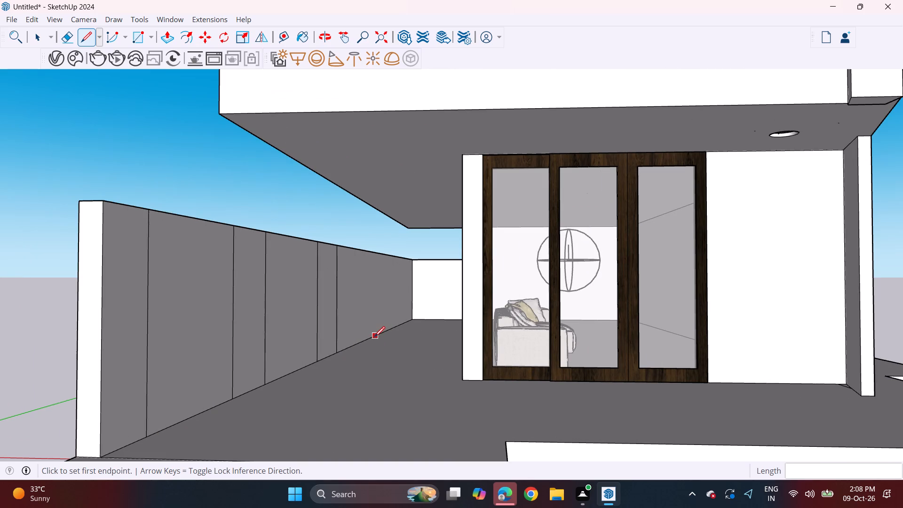
click(374, 337)
click(373, 253)
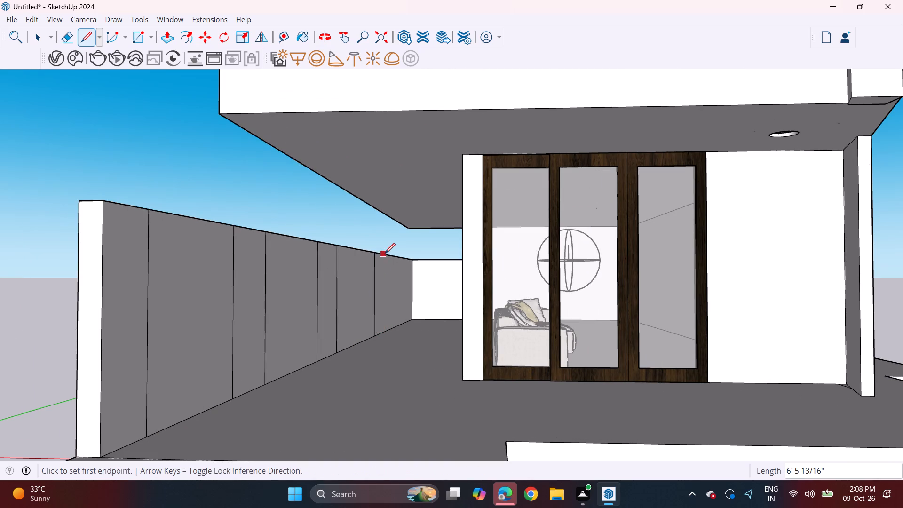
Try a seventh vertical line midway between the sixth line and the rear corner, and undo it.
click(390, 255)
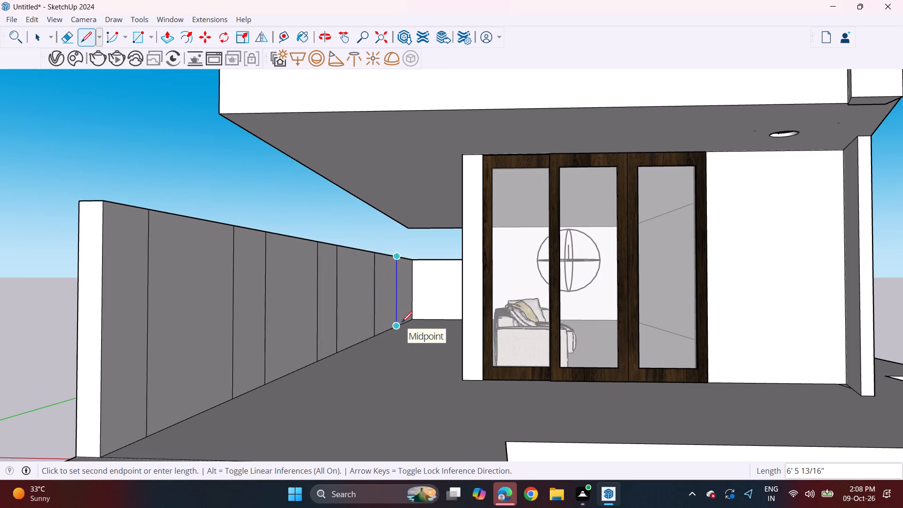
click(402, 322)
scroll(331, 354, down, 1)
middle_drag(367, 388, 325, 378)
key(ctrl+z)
Draw the seventh full-height vertical line closer to the sixth, marking the rearmost narrow strip on the side wall.
scroll(357, 285, up, 4)
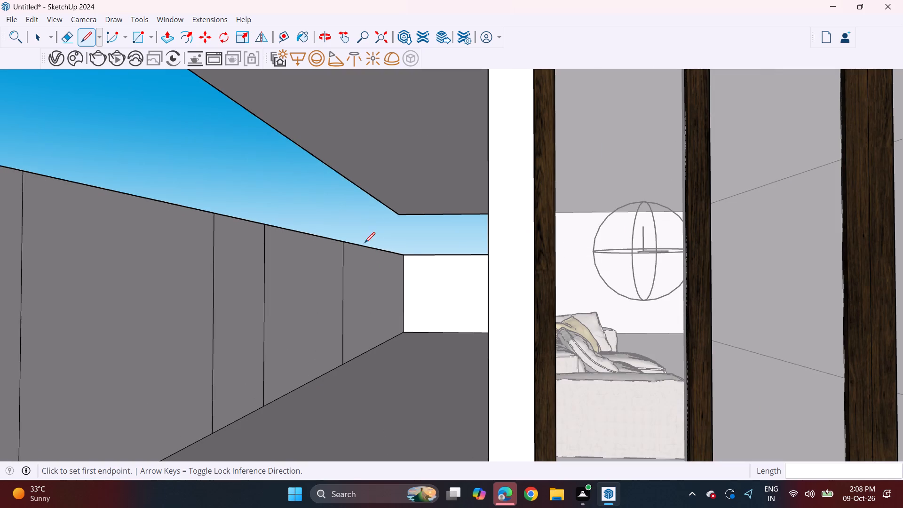
click(368, 248)
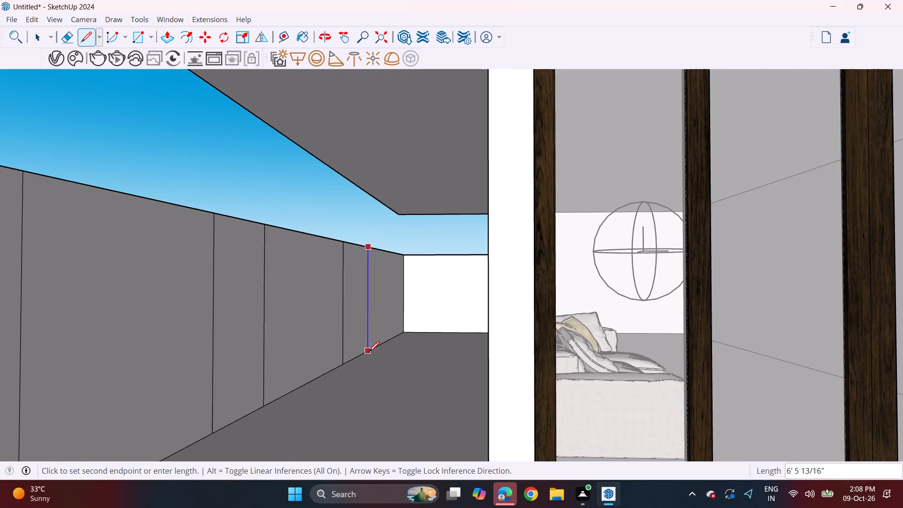
click(369, 352)
Push/Pull the front-end strip and the two narrow strips behind it slightly out from the side wall's inner face.
scroll(346, 347, down, 4)
scroll(345, 405, down, 3)
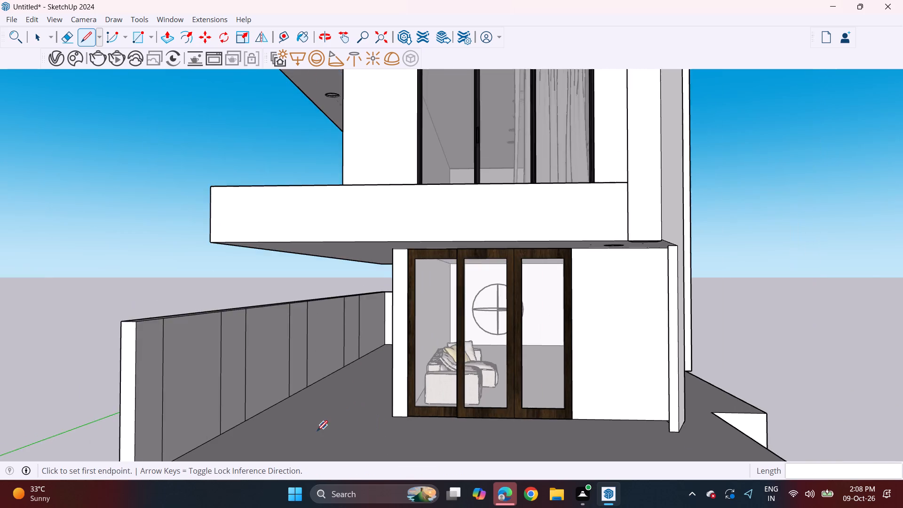
scroll(317, 431, down, 2)
middle_drag(328, 429, 282, 372)
middle_drag(282, 372, 310, 369)
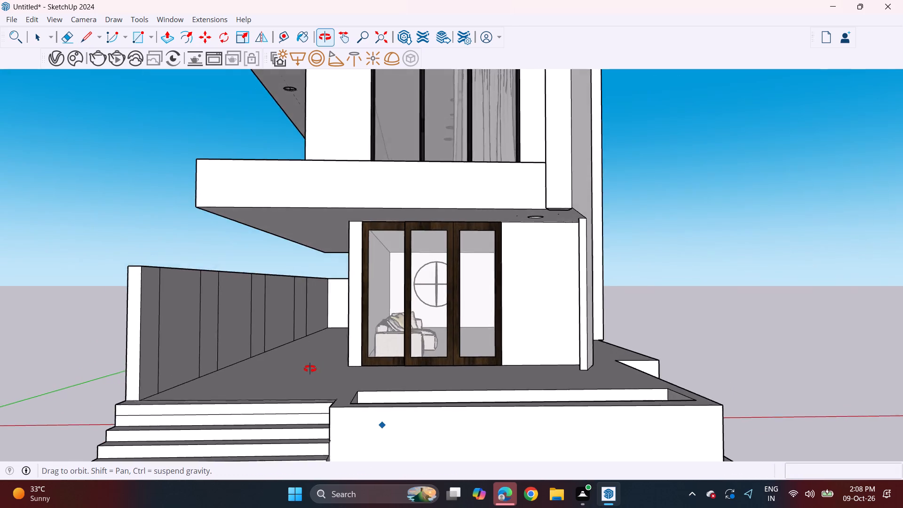
middle_drag(310, 369, 298, 376)
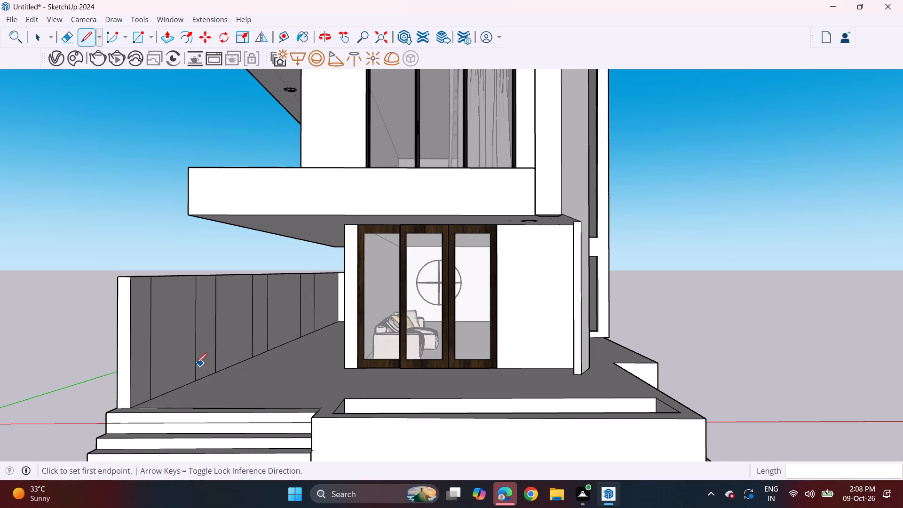
middle_drag(184, 362, 187, 357)
scroll(167, 362, up, 1)
key(p)
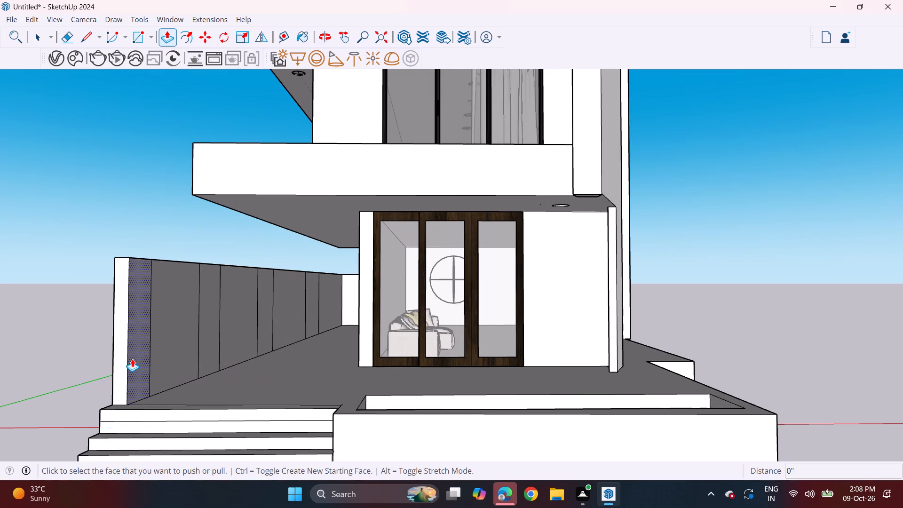
click(133, 360)
click(135, 362)
double_click(203, 342)
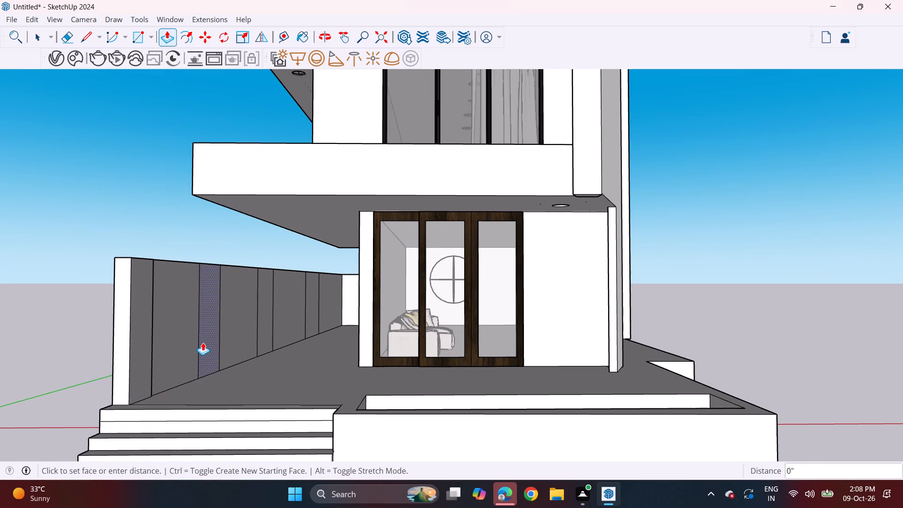
triple_click(262, 334)
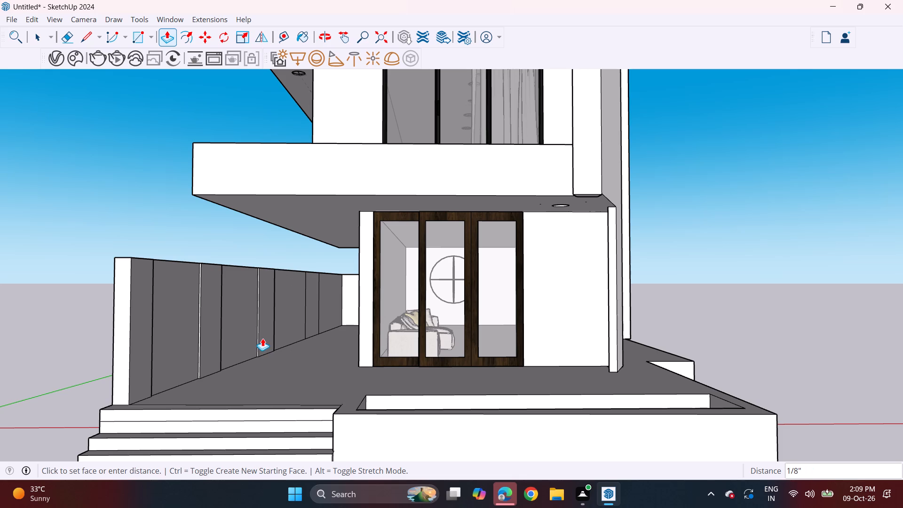
click(263, 339)
click(214, 350)
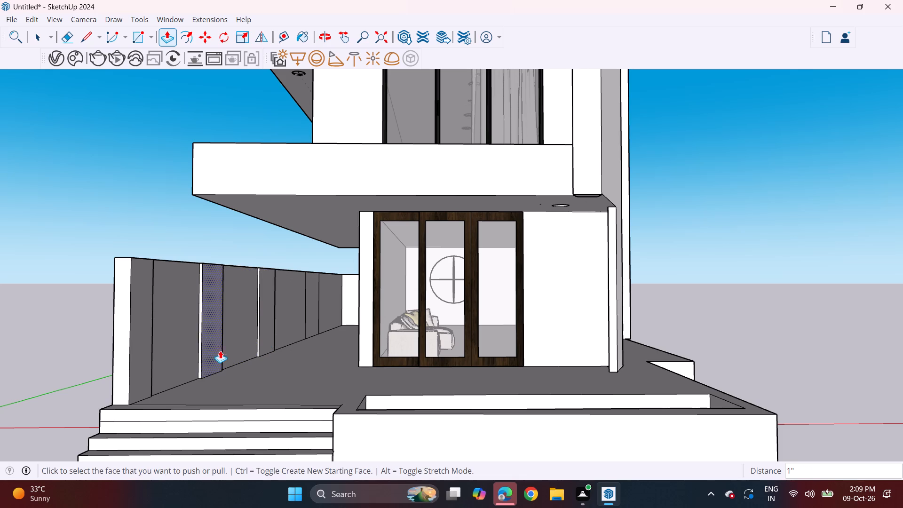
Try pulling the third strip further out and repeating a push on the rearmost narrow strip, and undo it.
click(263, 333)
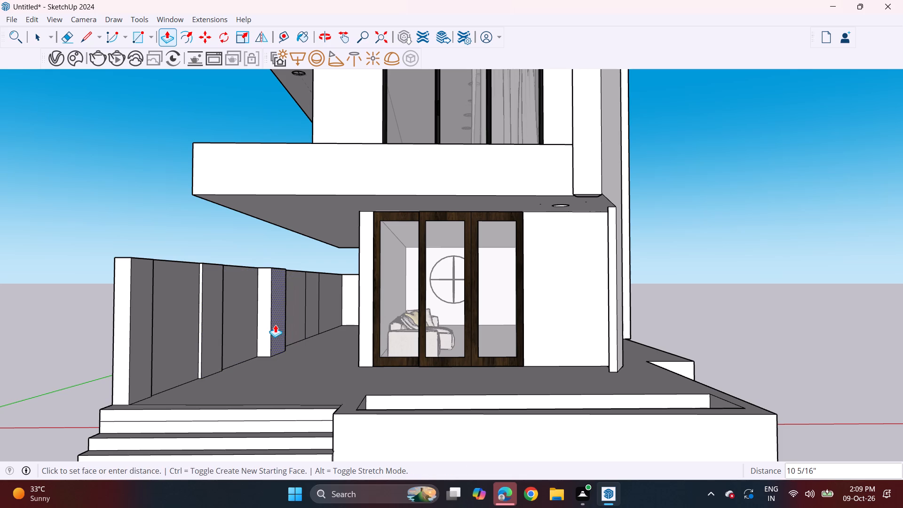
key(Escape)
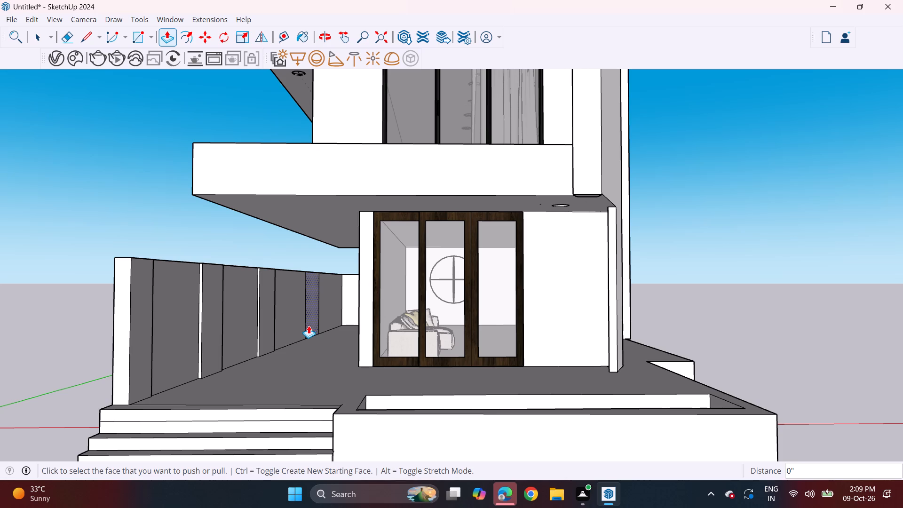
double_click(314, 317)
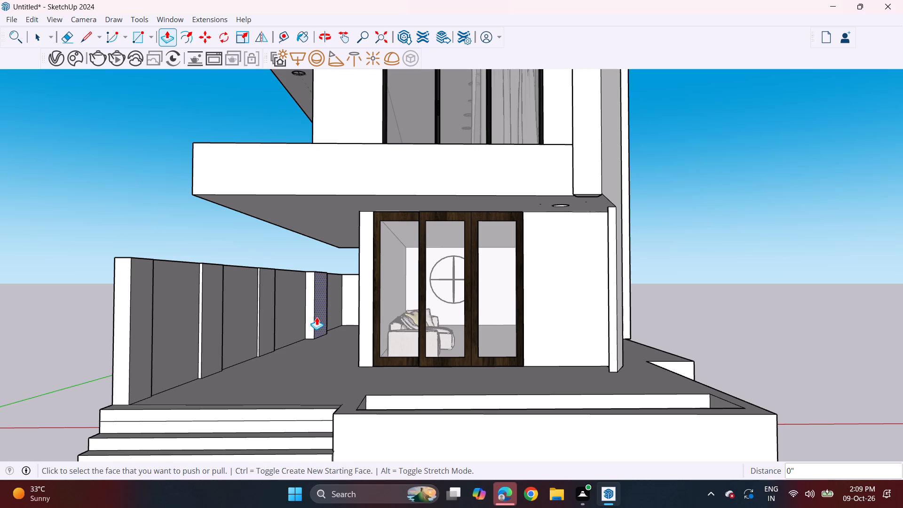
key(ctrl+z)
Push/Pull the rearmost narrow strip 1 5/8" out from the side wall's inner face.
scroll(315, 319, up, 3)
click(315, 319)
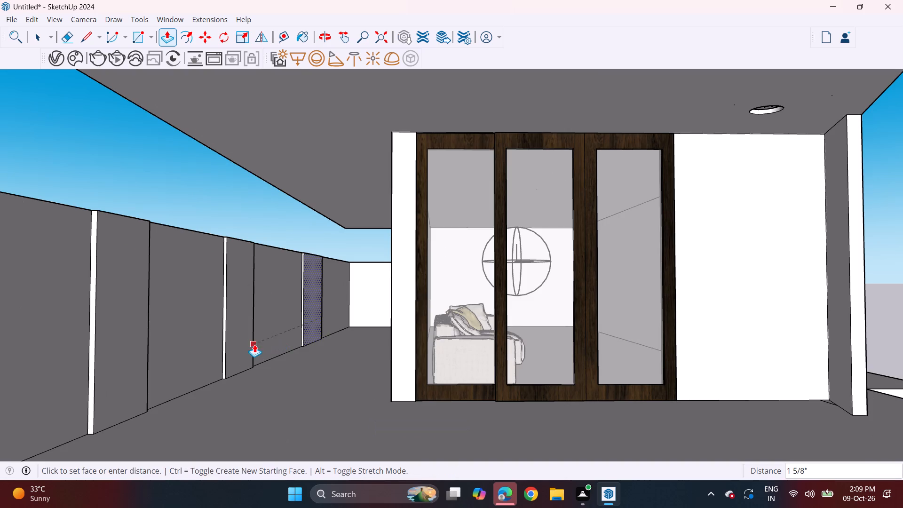
click(244, 350)
Draw a floor rectangle along the side wall, about 1' 5 7/8" by 50' 1 3/16", from behind the front-end strip to near the rear wall.
scroll(273, 348, down, 3)
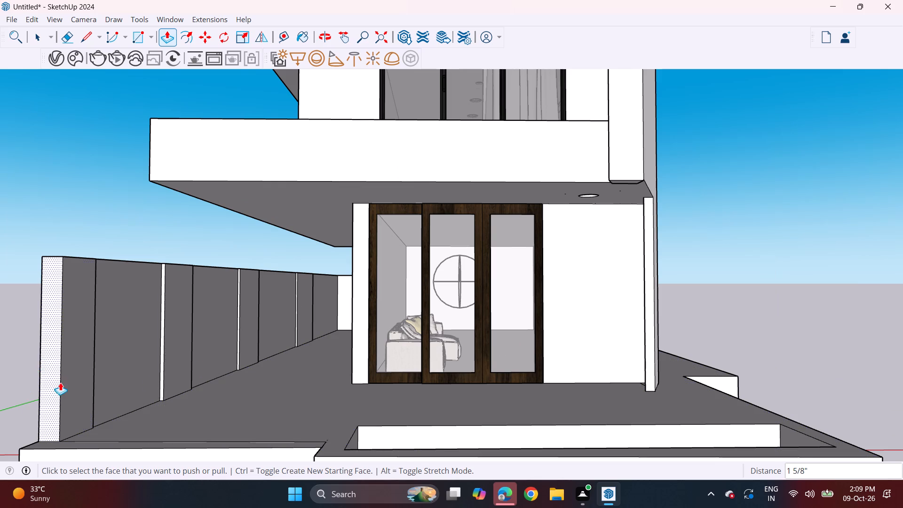
shift+middle_drag(64, 380, 58, 310)
middle_drag(67, 313, 74, 344)
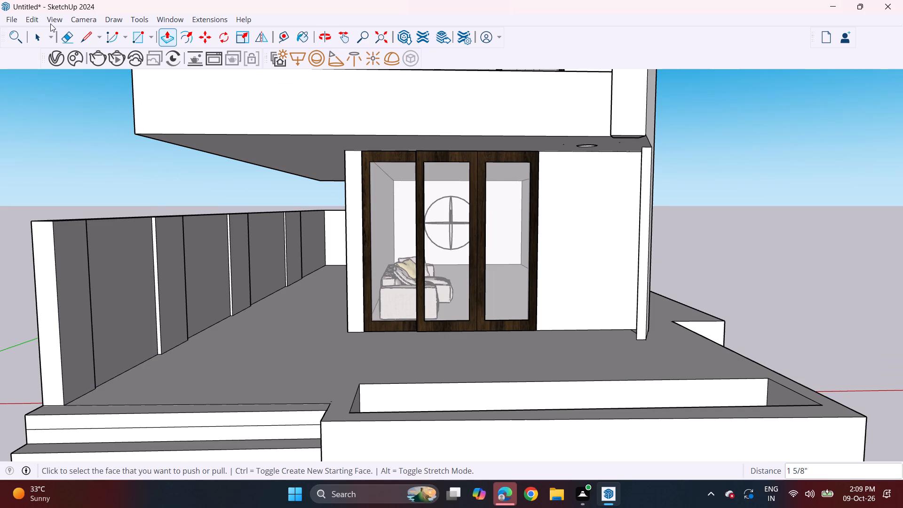
click(132, 42)
drag(95, 388, 108, 382)
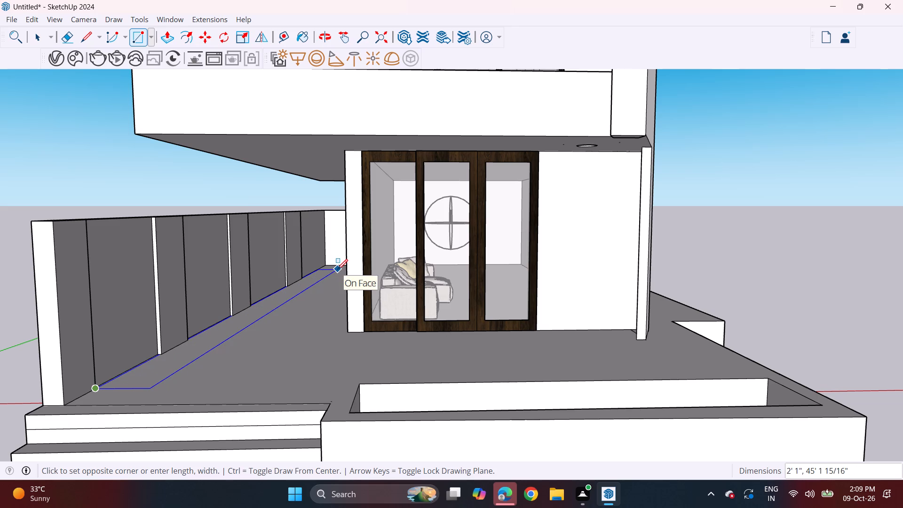
middle_drag(334, 266, 418, 247)
middle_drag(314, 277, 257, 319)
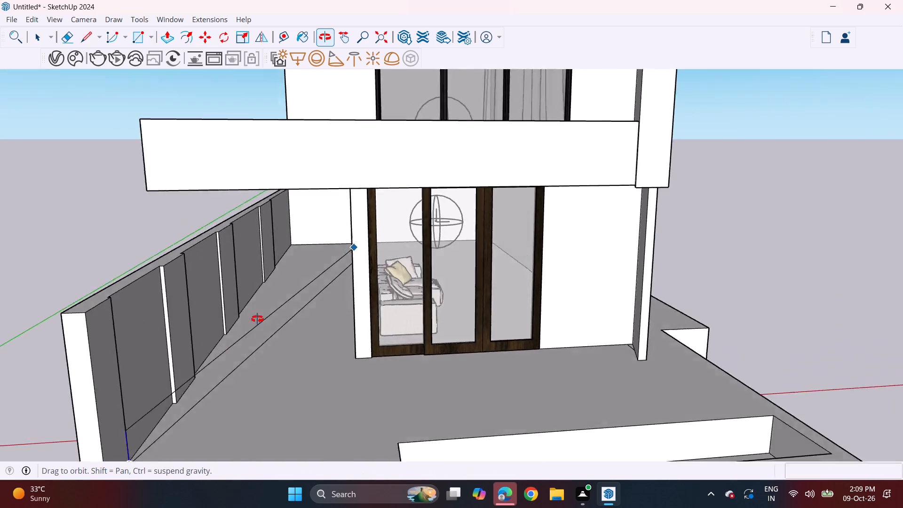
middle_drag(257, 319, 270, 291)
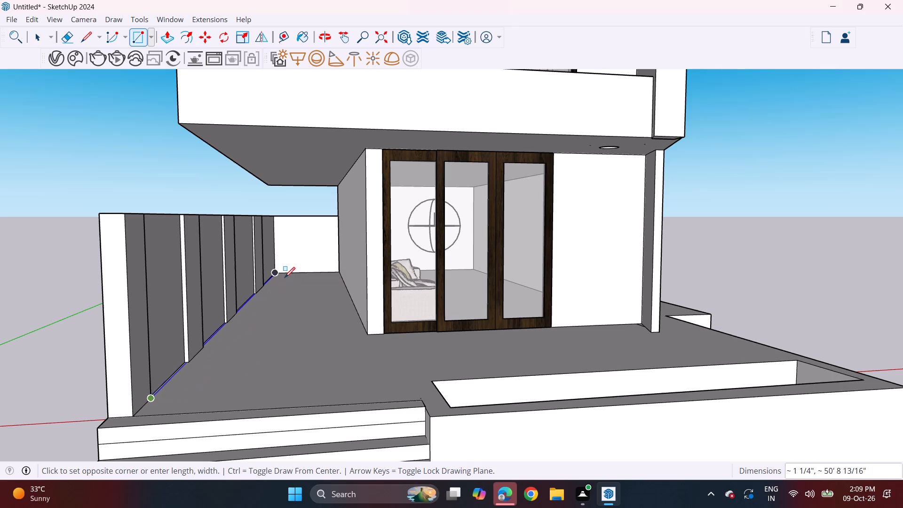
click(289, 278)
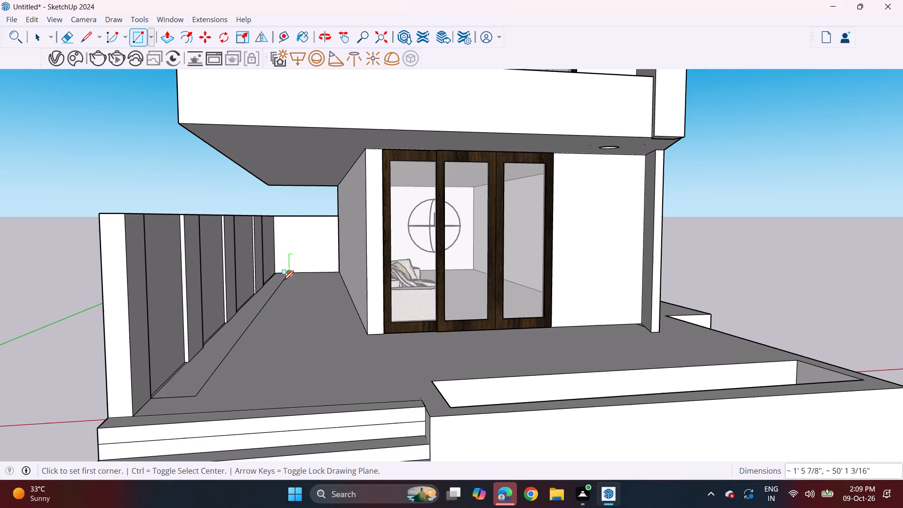
Copy the floor strip's front end line about 2' 1/4" forward onto the floor's front edge.
middle_drag(283, 365, 222, 384)
scroll(146, 398, up, 3)
key(space)
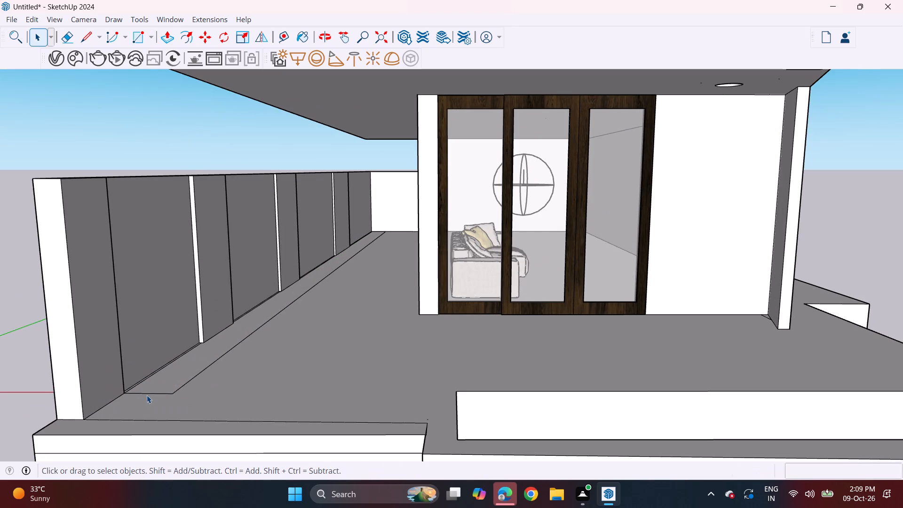
click(147, 395)
key(m)
click(149, 393)
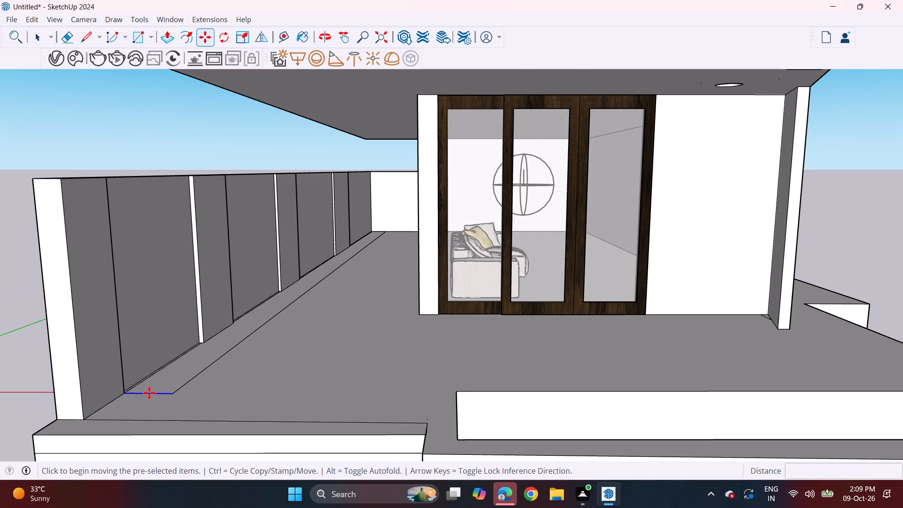
click(112, 421)
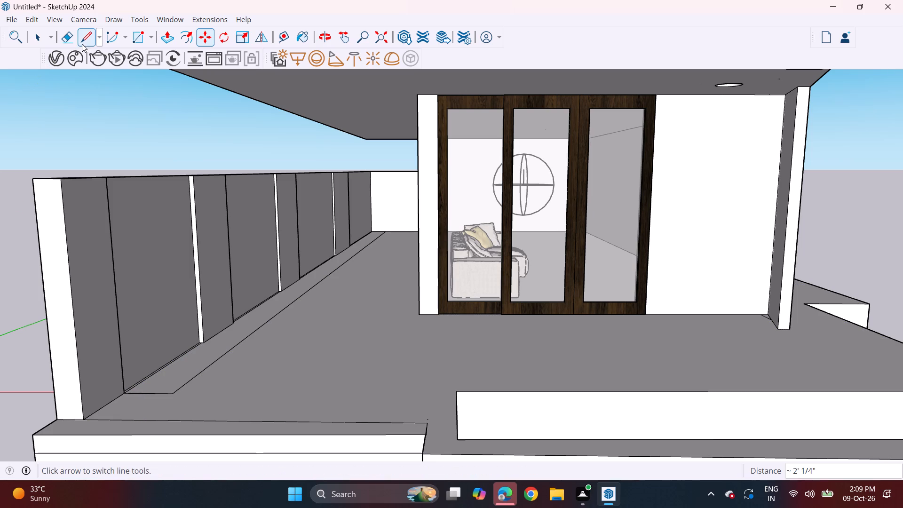
Extend the strip's outer edge with a line about 2' 1/4" to the floor's front edge, and erase the strip's former end line.
click(85, 41)
drag(178, 393, 166, 400)
click(141, 424)
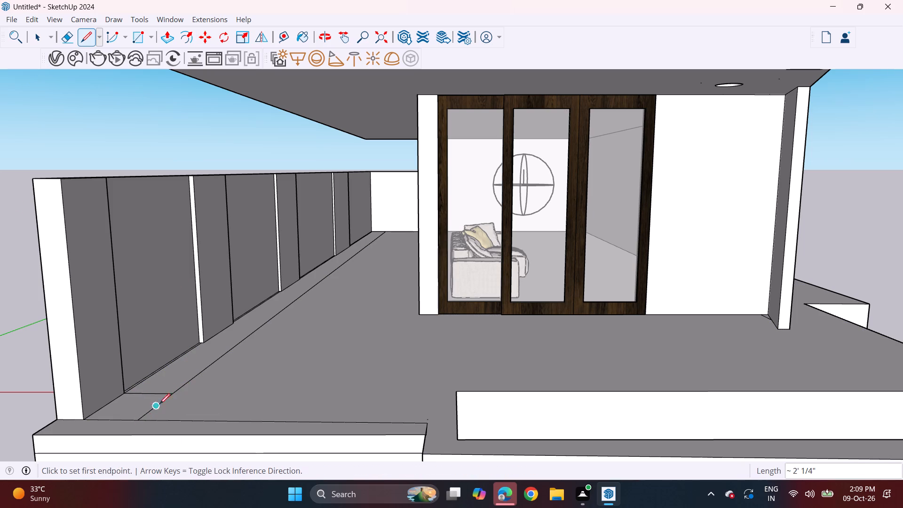
key(space)
key(p)
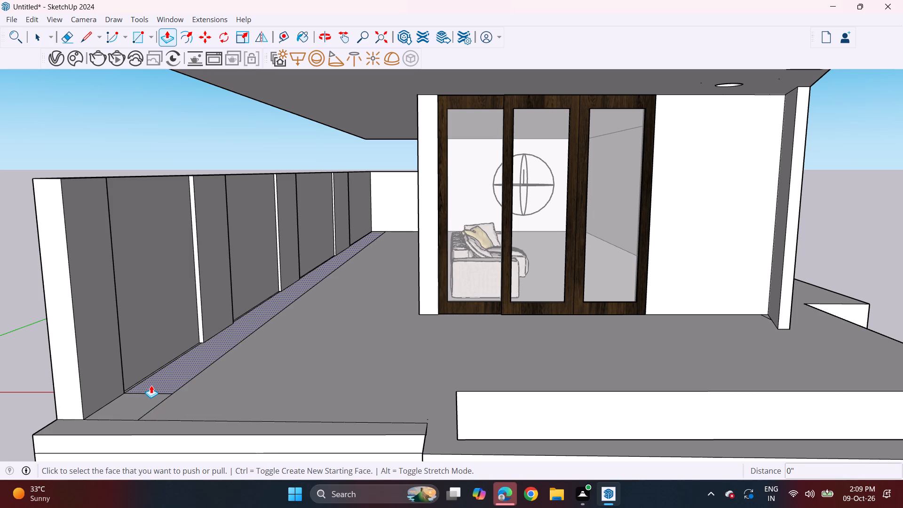
key(e)
drag(151, 393, 151, 397)
Push the extended floor strip along the side wall down 4 3/16" to form a recessed bed.
scroll(155, 392, down, 4)
middle_drag(217, 421, 223, 405)
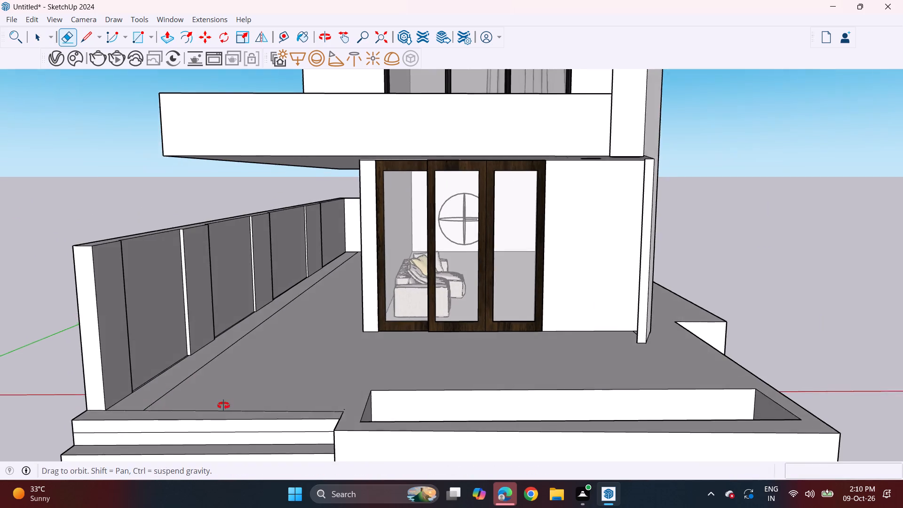
middle_drag(223, 405, 223, 396)
scroll(256, 342, down, 3)
middle_drag(251, 357, 267, 380)
key(p)
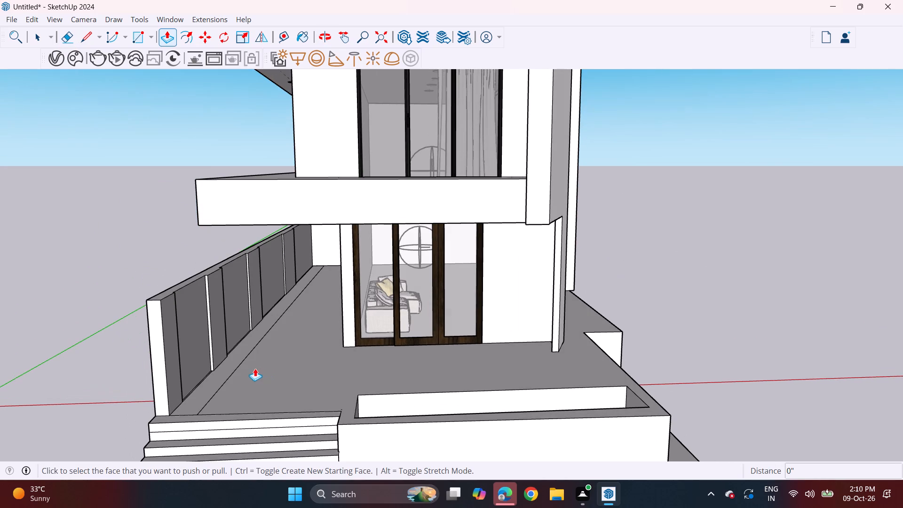
click(234, 364)
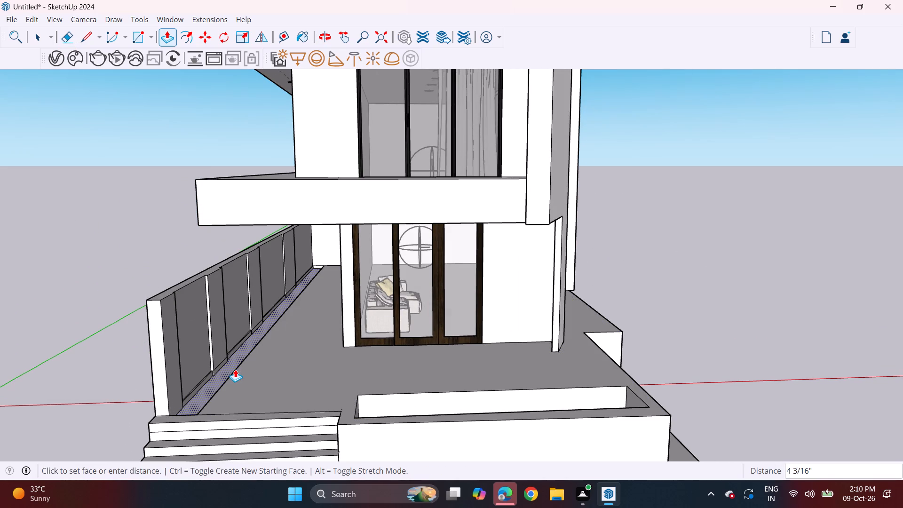
click(235, 369)
middle_drag(255, 368, 242, 346)
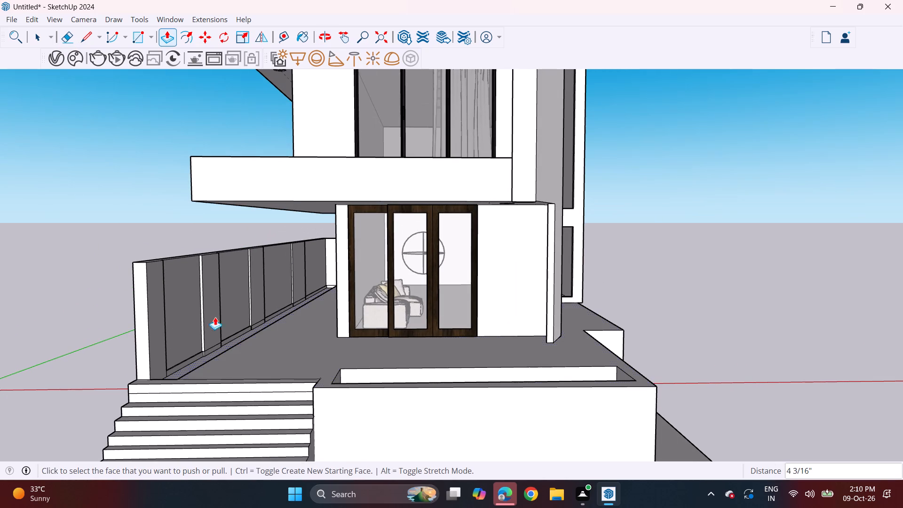
Start a model import and look through the Downloads folder for a planting model to use along the side wall.
click(14, 21)
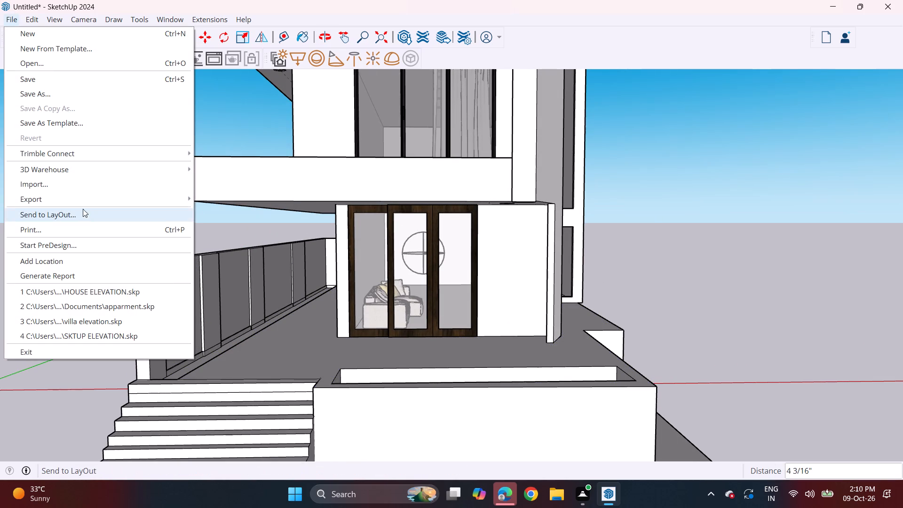
click(85, 190)
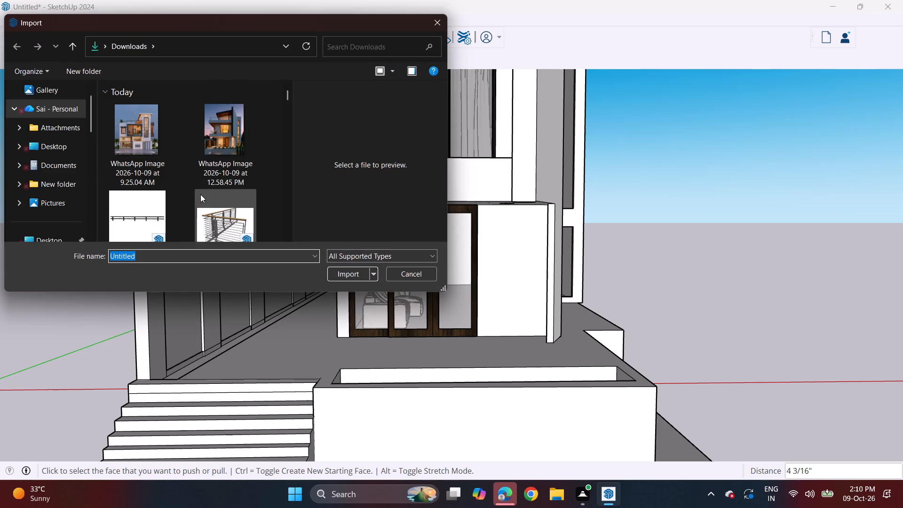
scroll(199, 194, down, 8)
scroll(200, 193, up, 2)
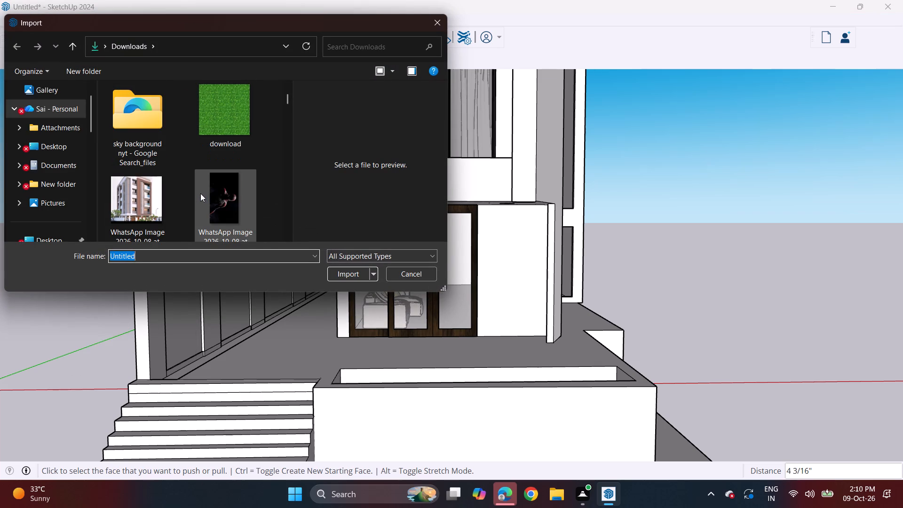
scroll(200, 197, down, 4)
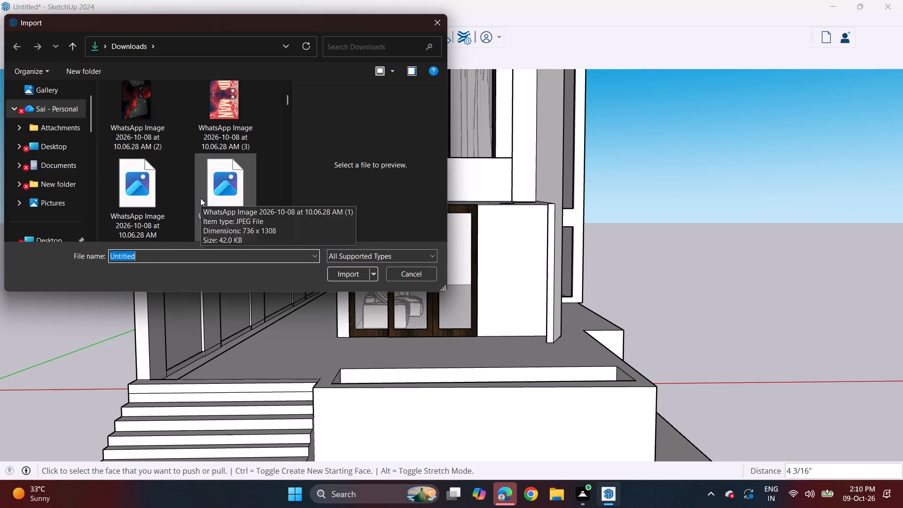
scroll(200, 198, down, 4)
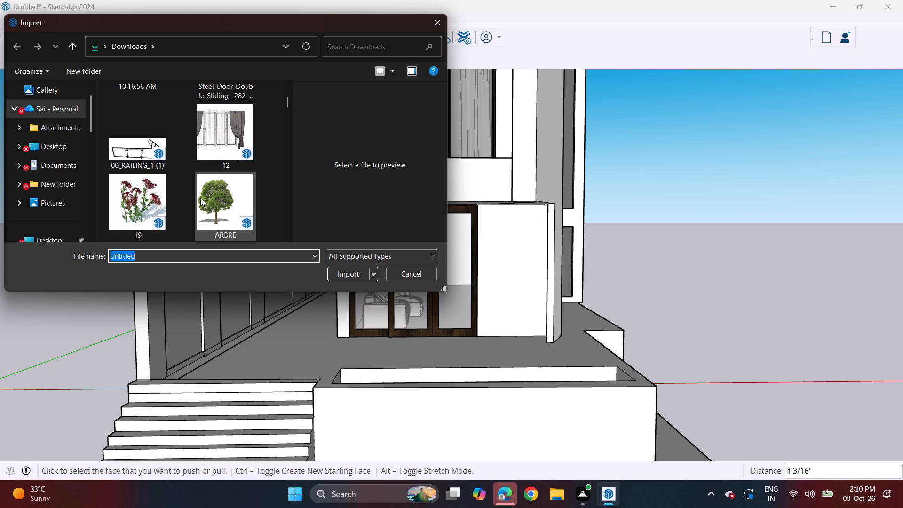
scroll(200, 198, down, 4)
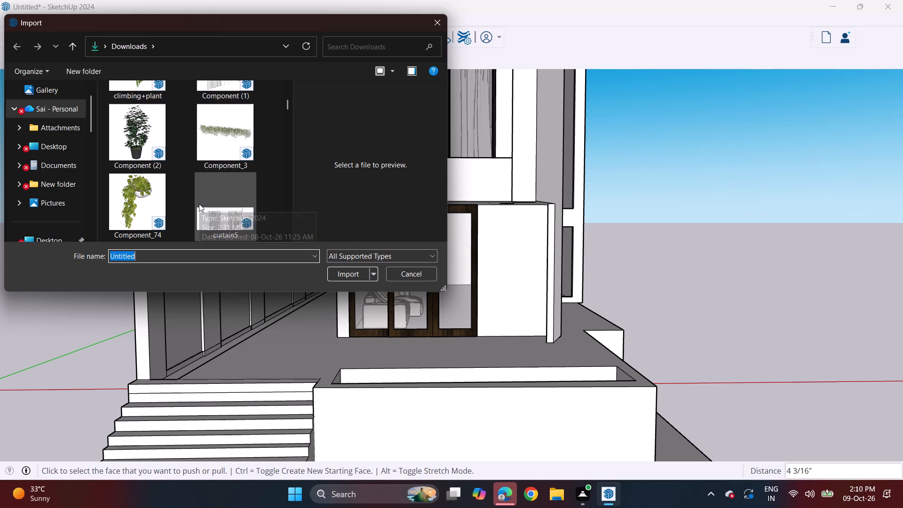
scroll(214, 197, down, 3)
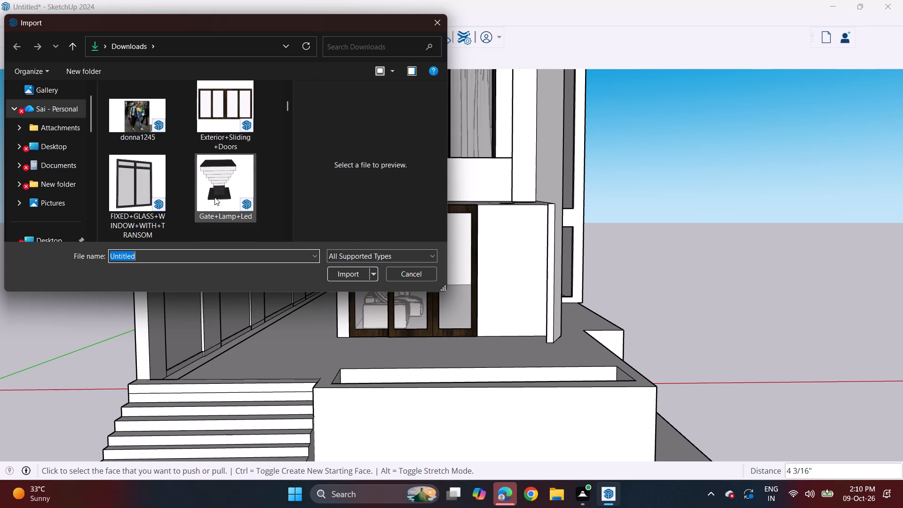
scroll(214, 197, down, 5)
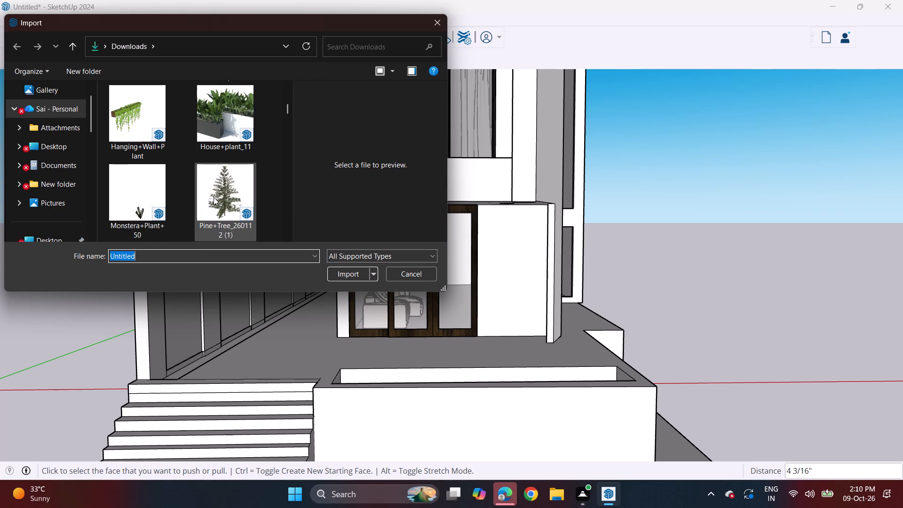
scroll(210, 200, down, 2)
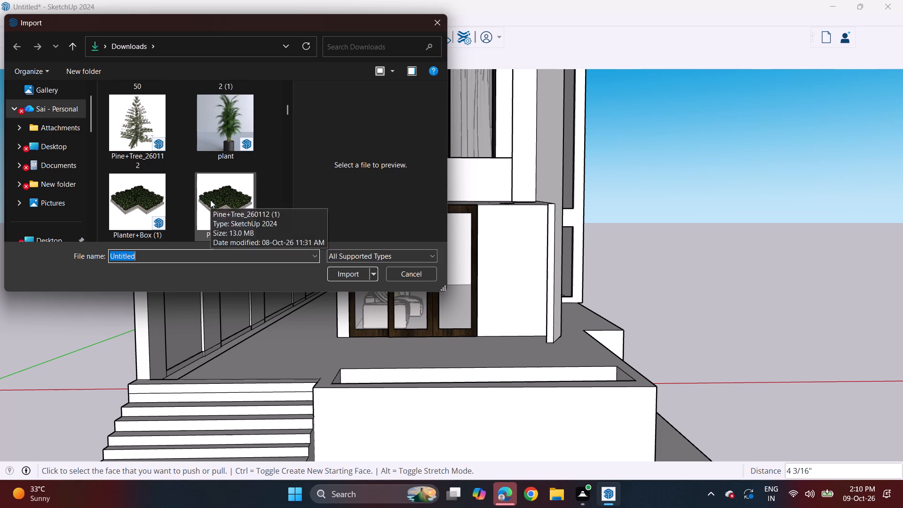
scroll(210, 200, down, 3)
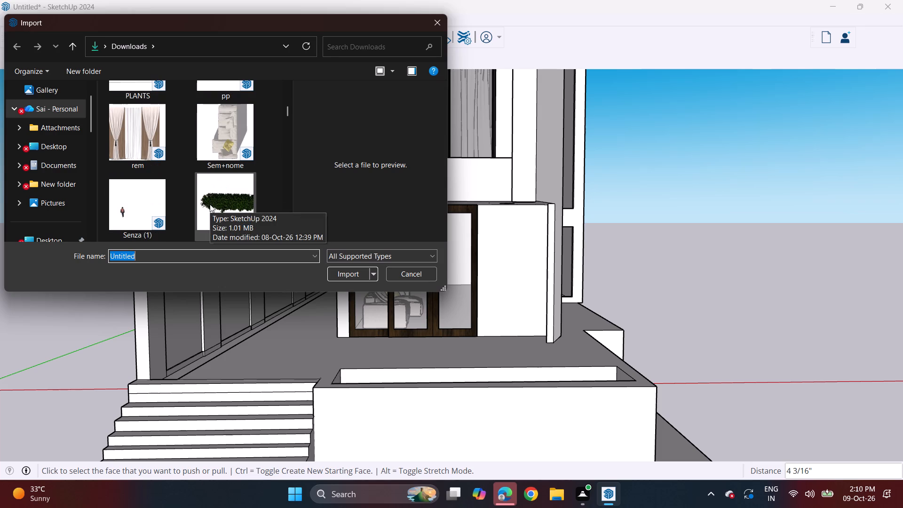
scroll(210, 204, down, 5)
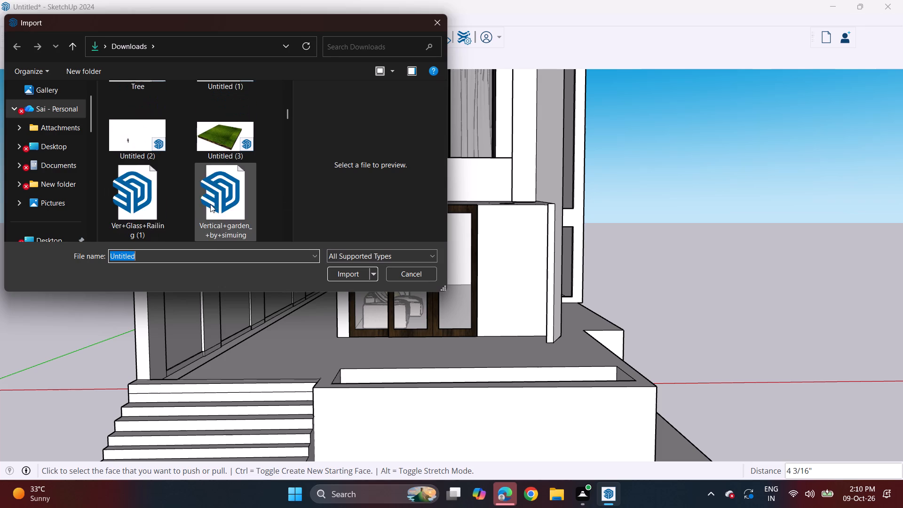
scroll(210, 204, down, 5)
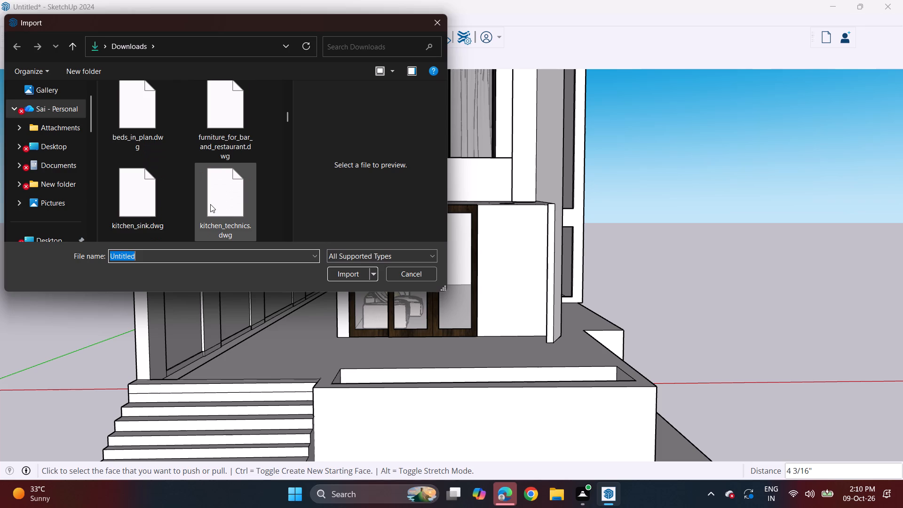
scroll(210, 204, down, 2)
scroll(210, 204, up, 10)
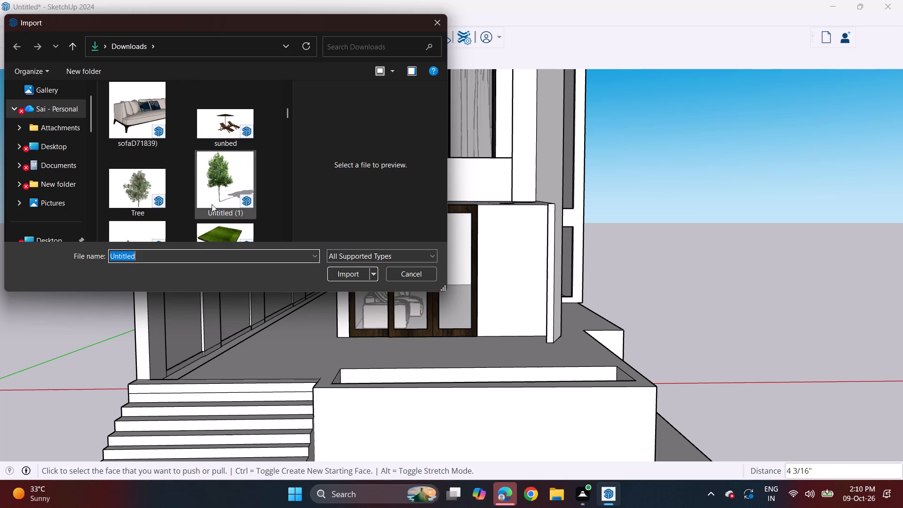
scroll(214, 203, up, 5)
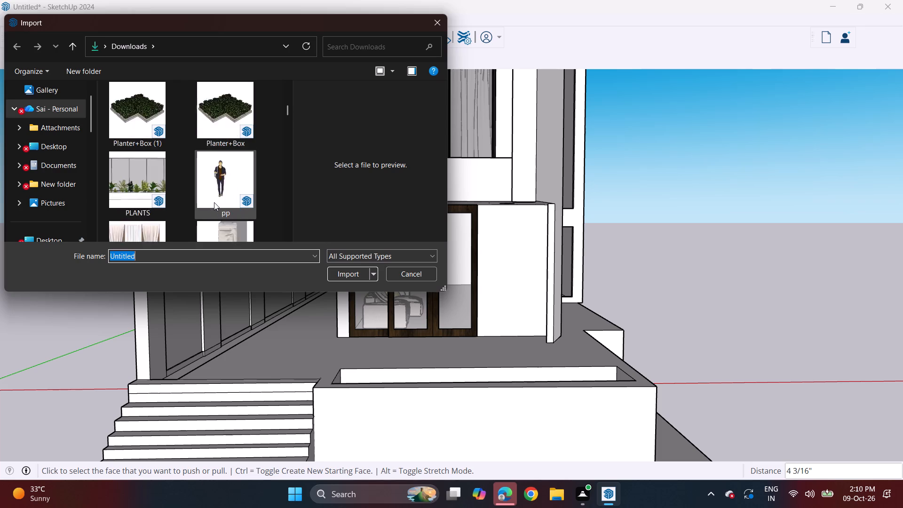
scroll(214, 202, up, 6)
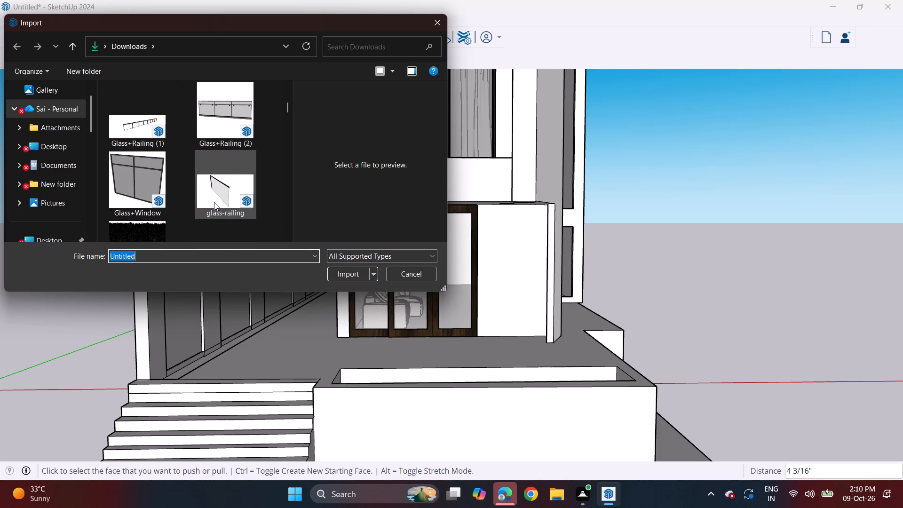
scroll(214, 202, up, 2)
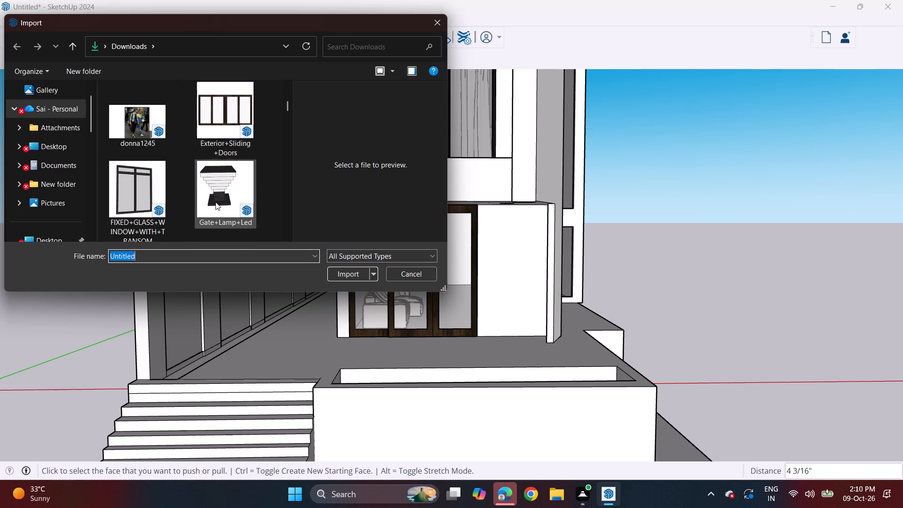
scroll(215, 202, up, 6)
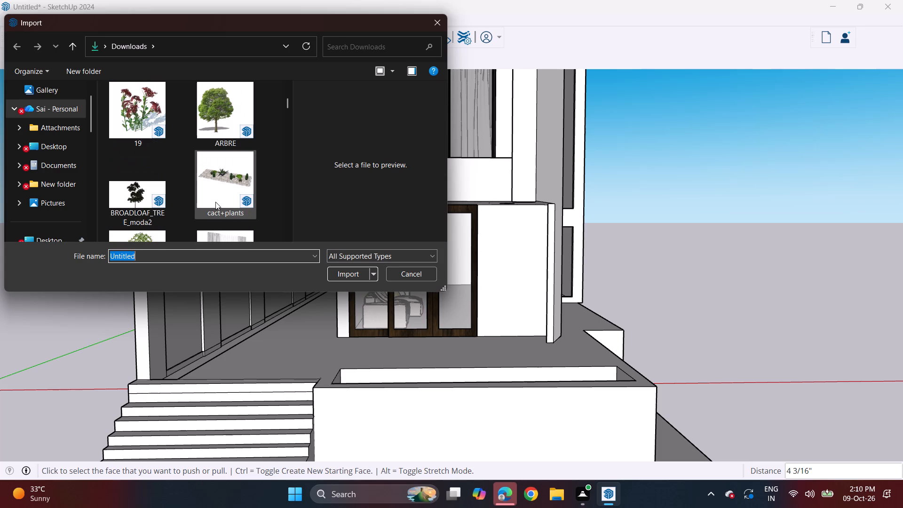
scroll(215, 202, up, 4)
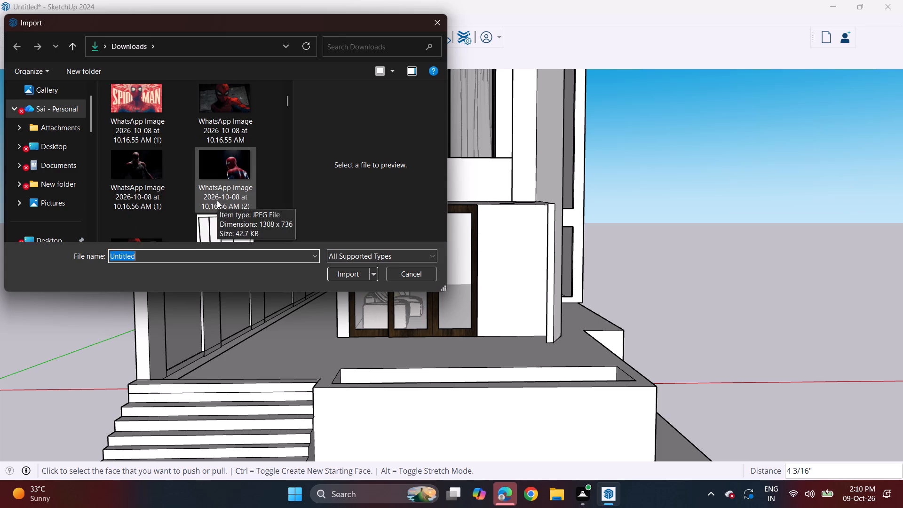
Import the PLANTS model from Downloads and place it on the ground beside the house, opposite the side boundary wall.
scroll(217, 200, down, 4)
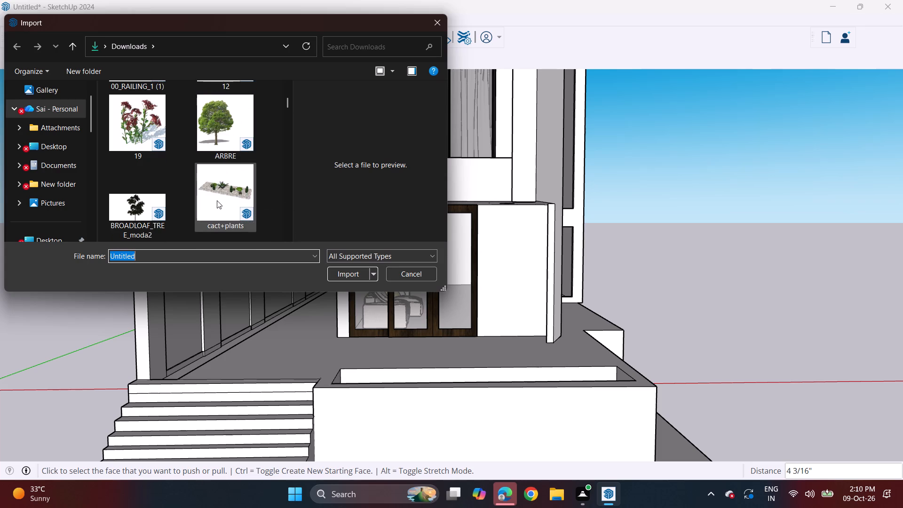
scroll(217, 200, down, 5)
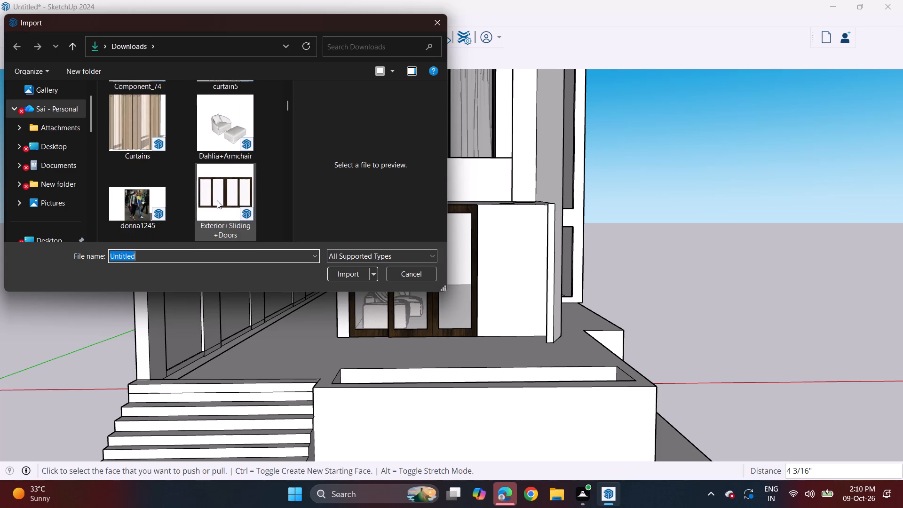
scroll(216, 203, down, 3)
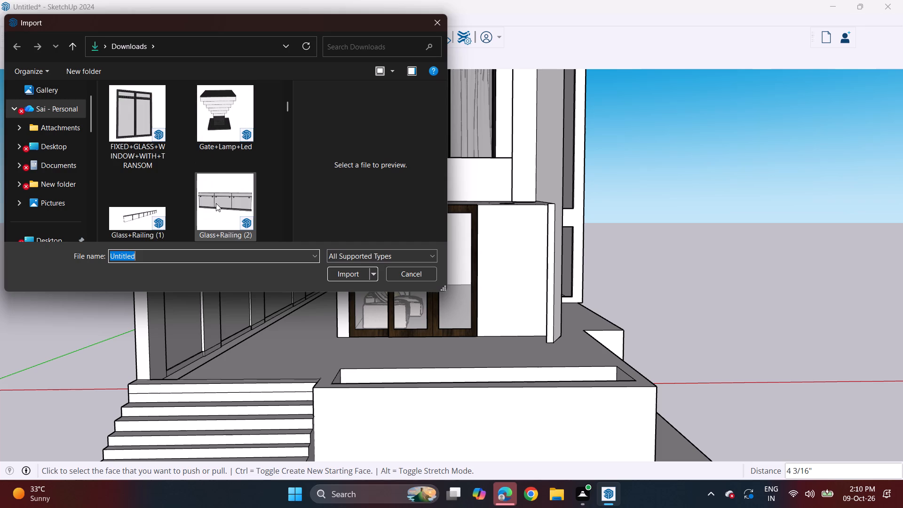
scroll(205, 206, down, 2)
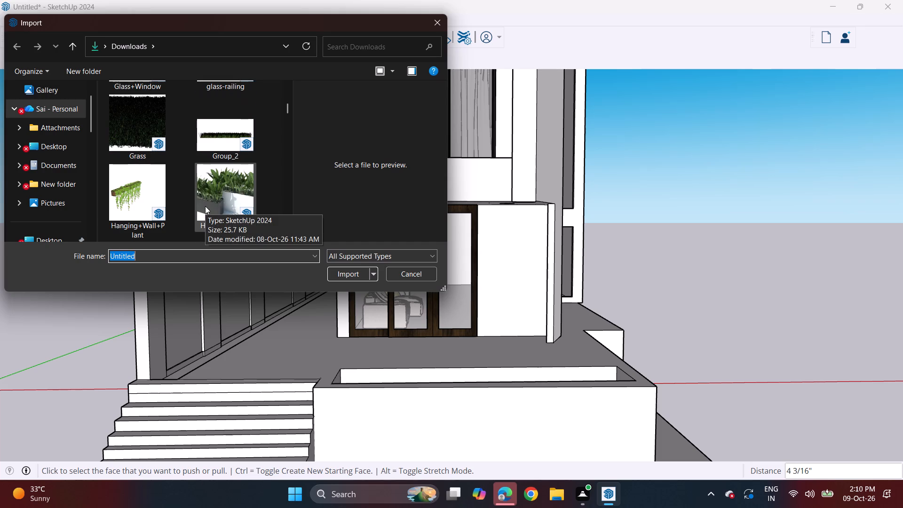
scroll(205, 206, down, 4)
click(149, 202)
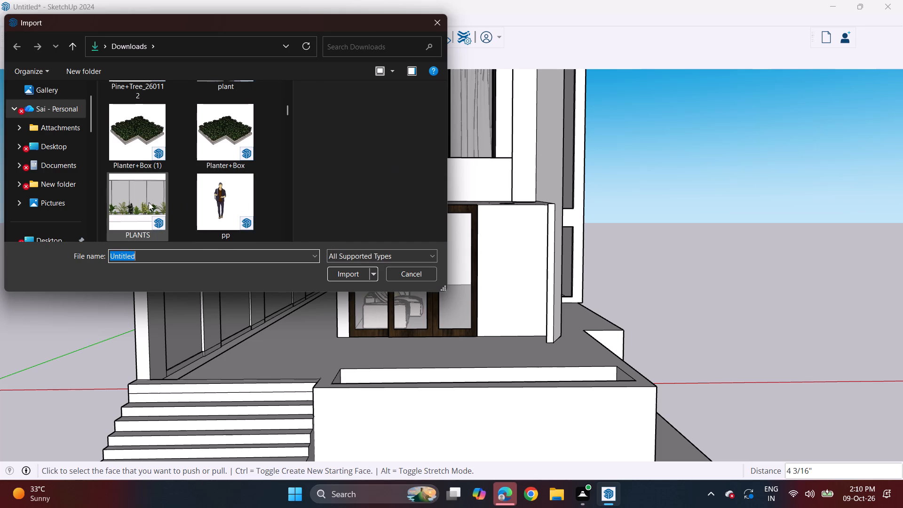
click(350, 279)
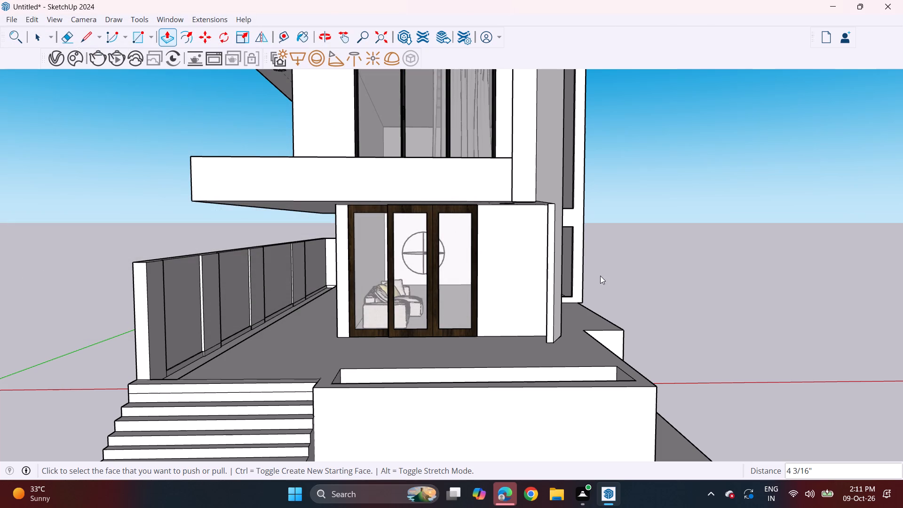
click(572, 267)
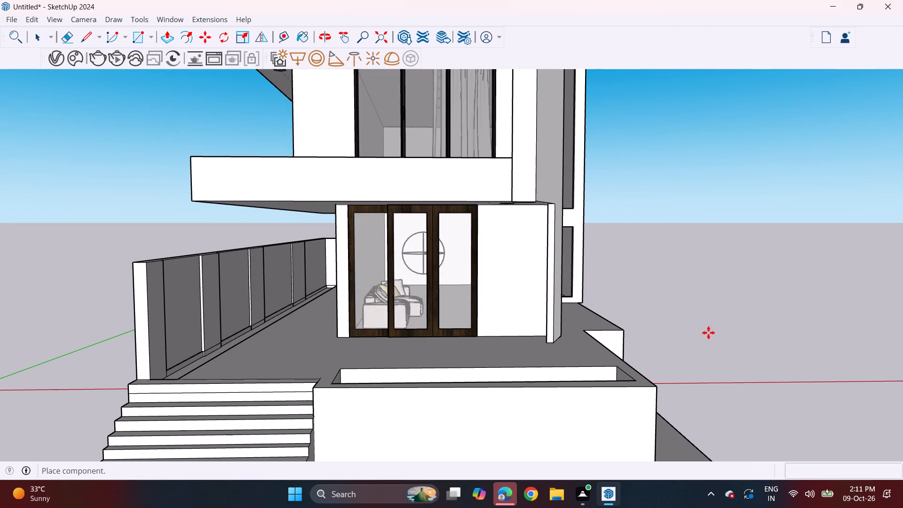
scroll(589, 329, down, 5)
click(697, 383)
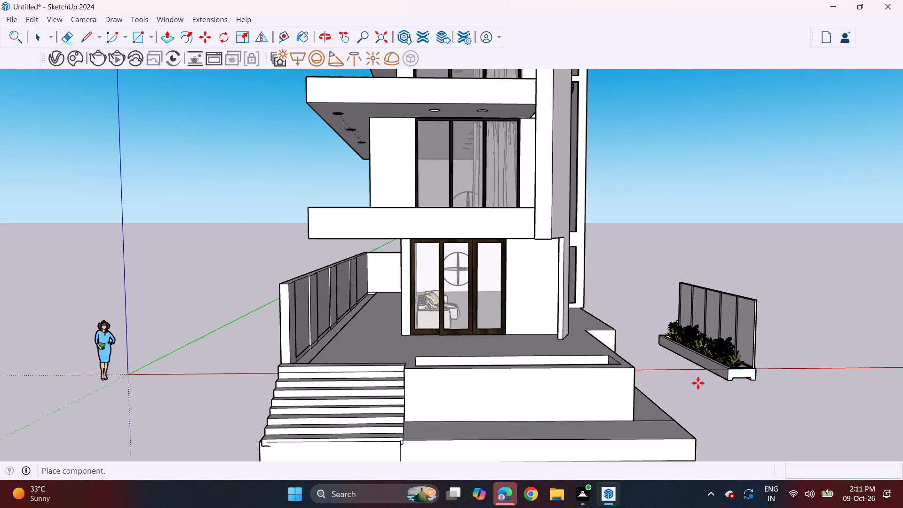
Explode the imported planting model standing on the ground beside the house.
shift+middle_drag(729, 352, 437, 302)
middle_drag(440, 304, 447, 310)
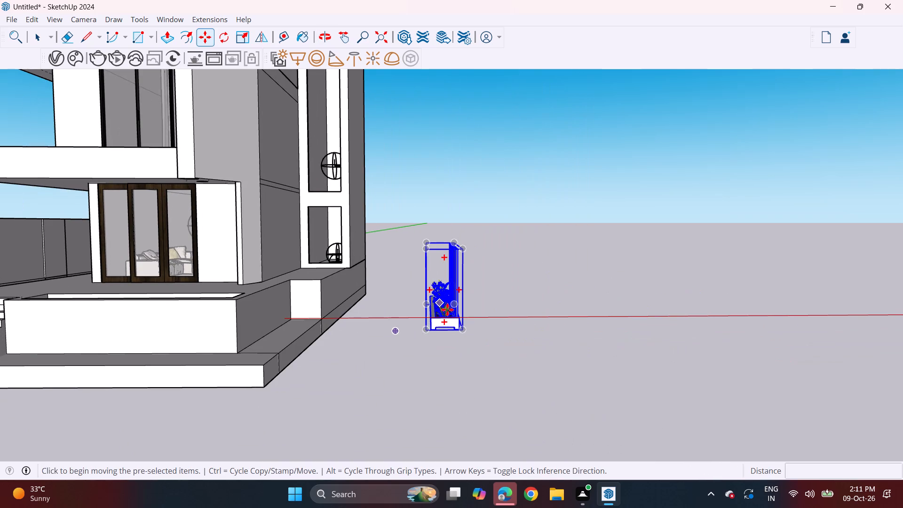
middle_drag(447, 310, 509, 355)
right_click(443, 312)
key(space)
key(space)
middle_drag(435, 316, 514, 346)
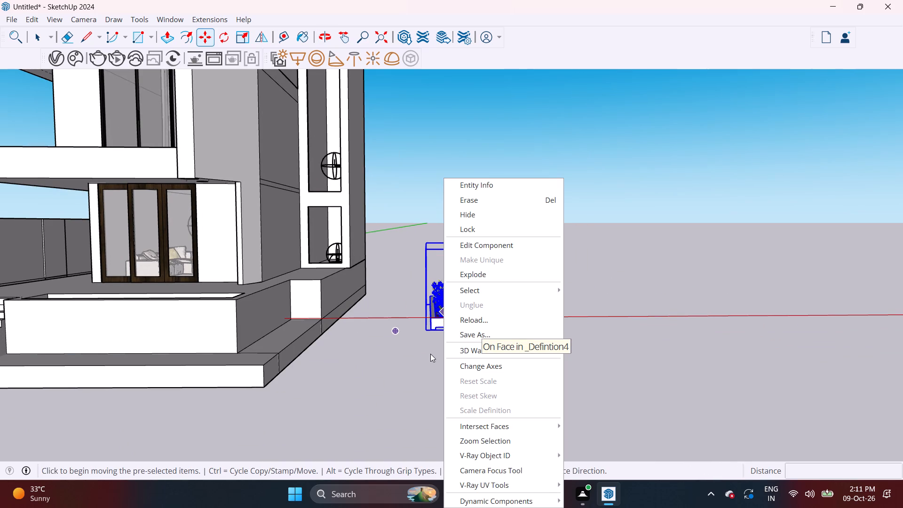
click(430, 354)
middle_drag(430, 335, 483, 403)
key(space)
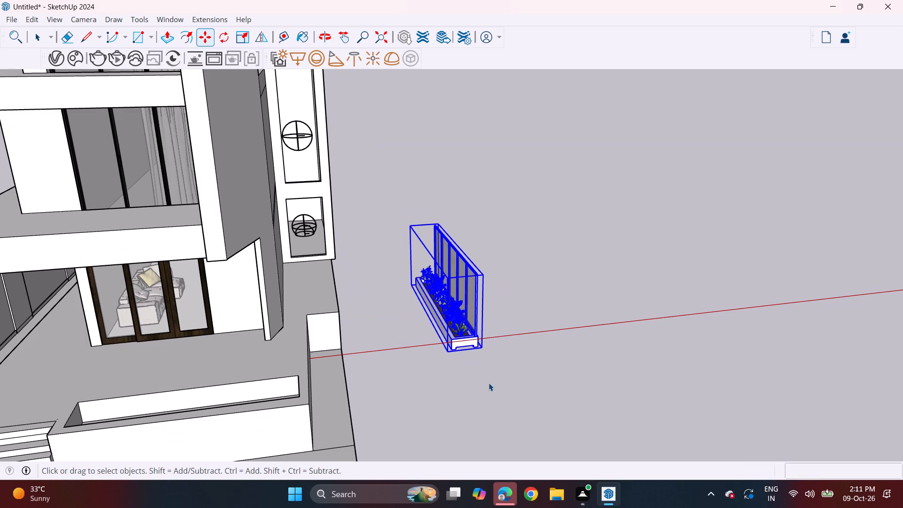
right_click(468, 342)
click(512, 103)
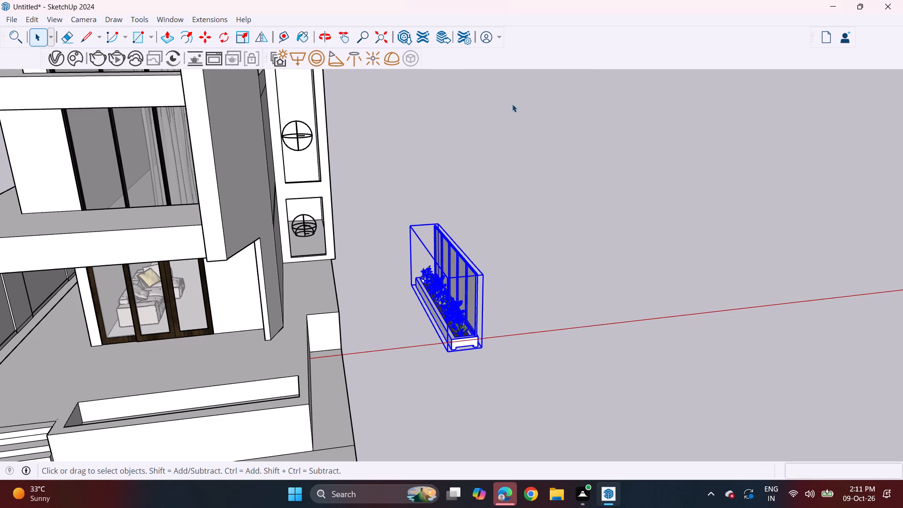
Delete the tall panelled screen behind the imported planter.
click(464, 286)
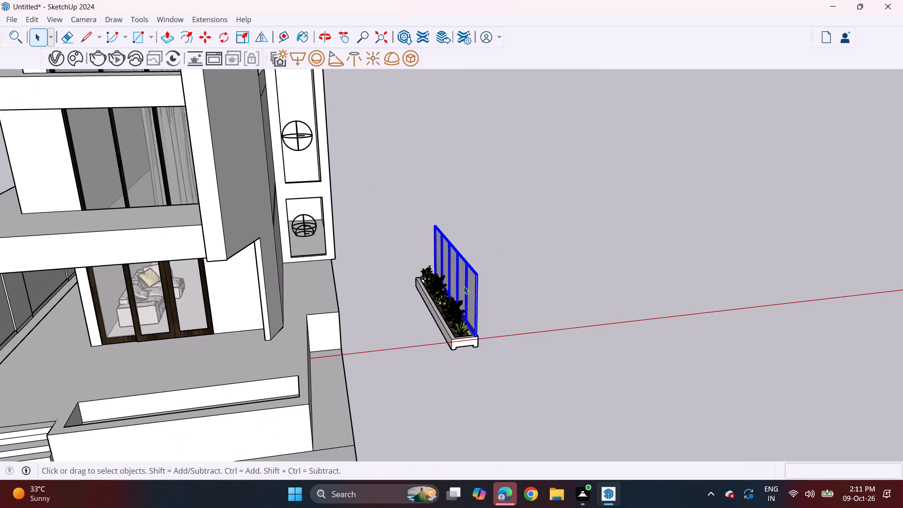
key(Delete)
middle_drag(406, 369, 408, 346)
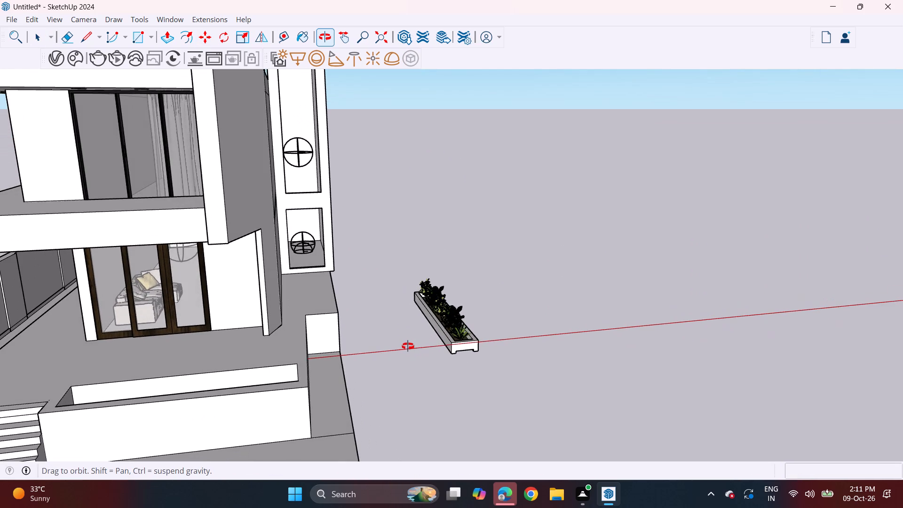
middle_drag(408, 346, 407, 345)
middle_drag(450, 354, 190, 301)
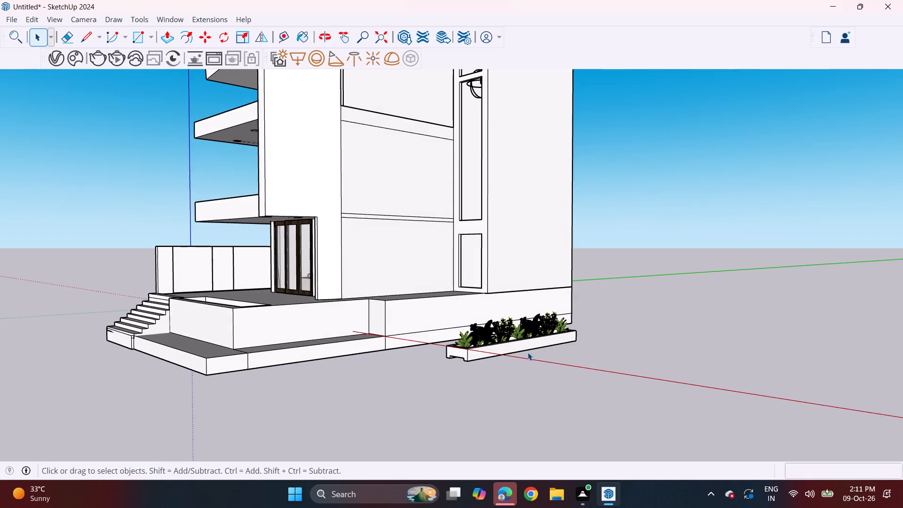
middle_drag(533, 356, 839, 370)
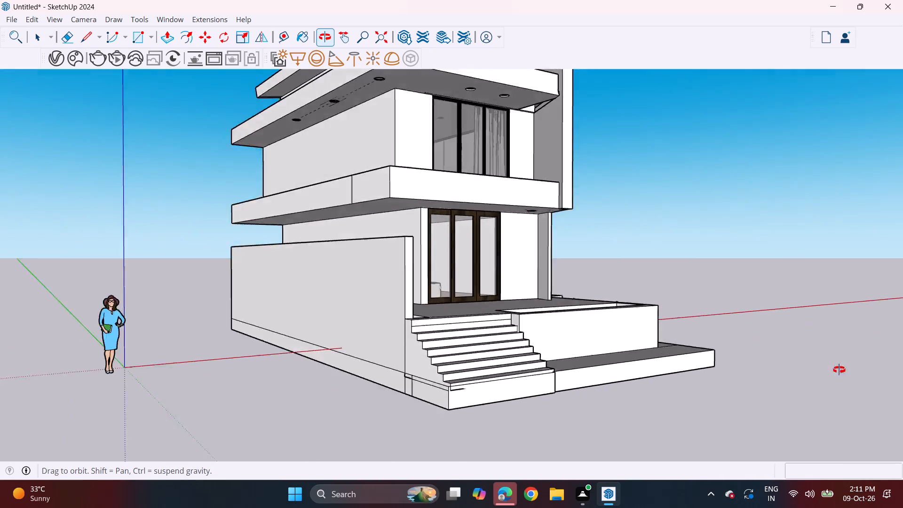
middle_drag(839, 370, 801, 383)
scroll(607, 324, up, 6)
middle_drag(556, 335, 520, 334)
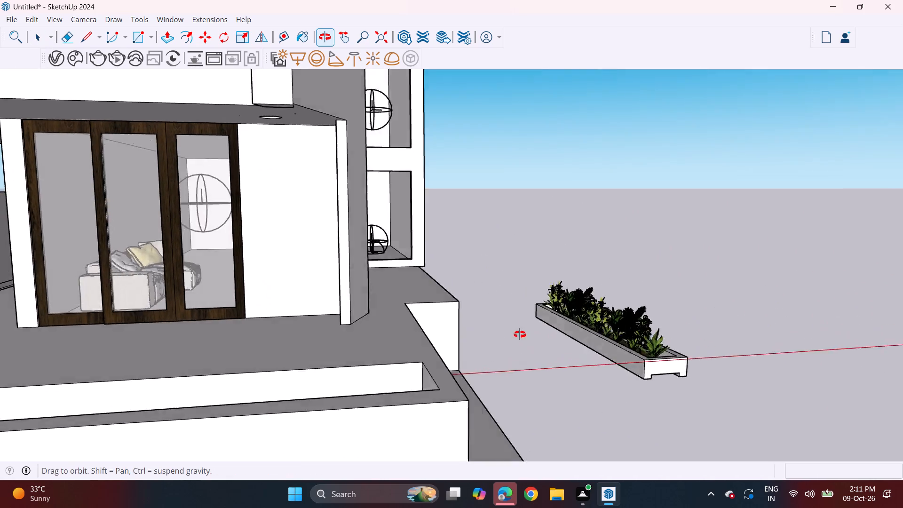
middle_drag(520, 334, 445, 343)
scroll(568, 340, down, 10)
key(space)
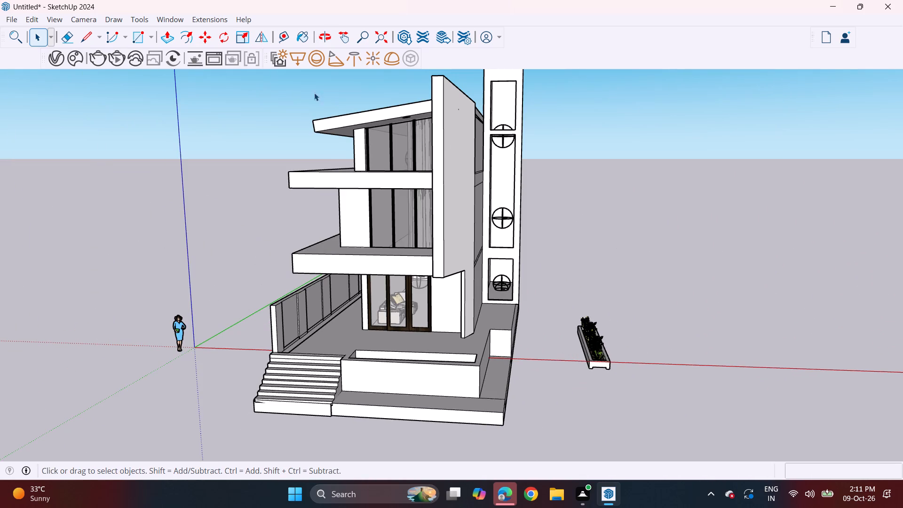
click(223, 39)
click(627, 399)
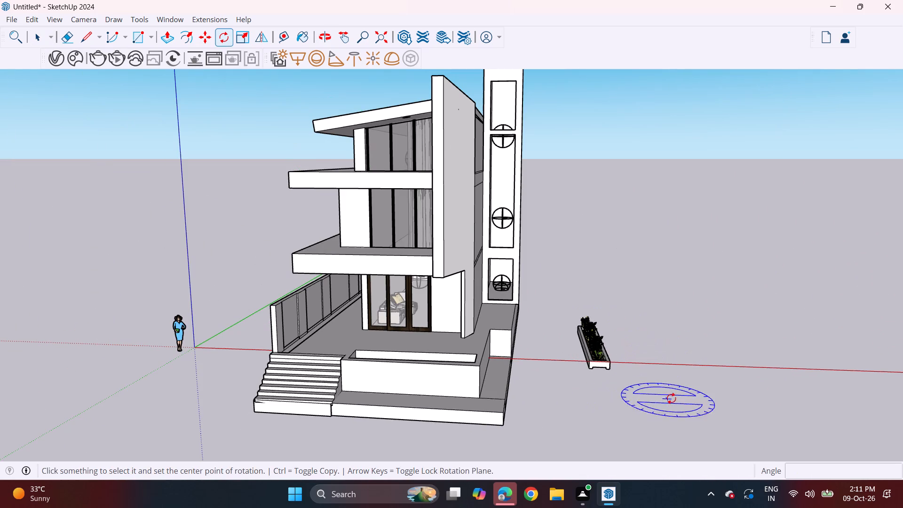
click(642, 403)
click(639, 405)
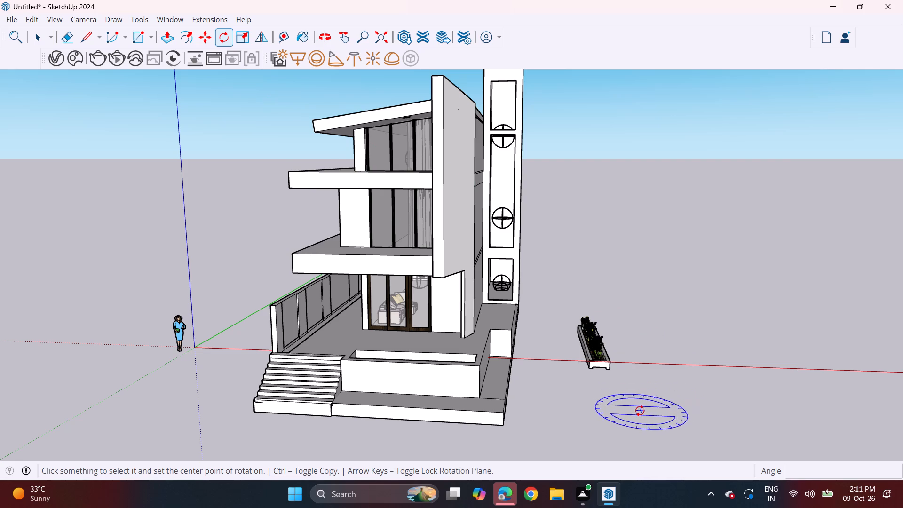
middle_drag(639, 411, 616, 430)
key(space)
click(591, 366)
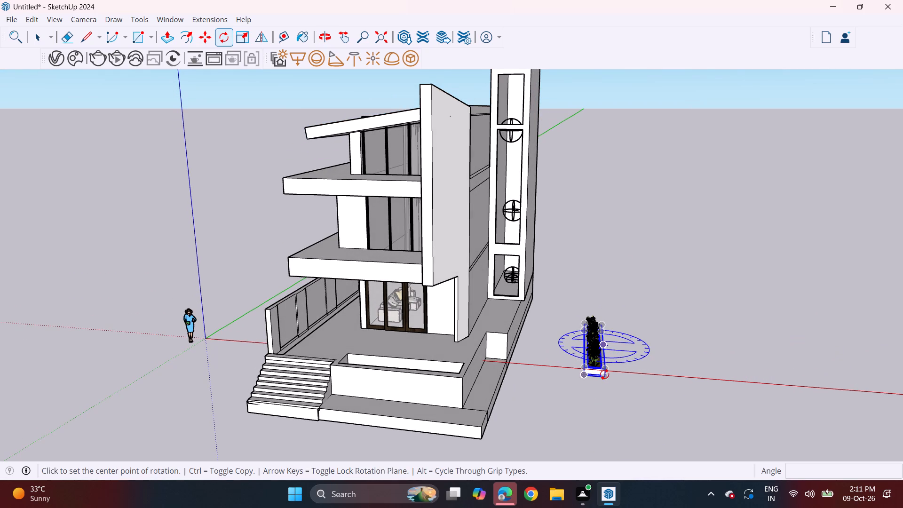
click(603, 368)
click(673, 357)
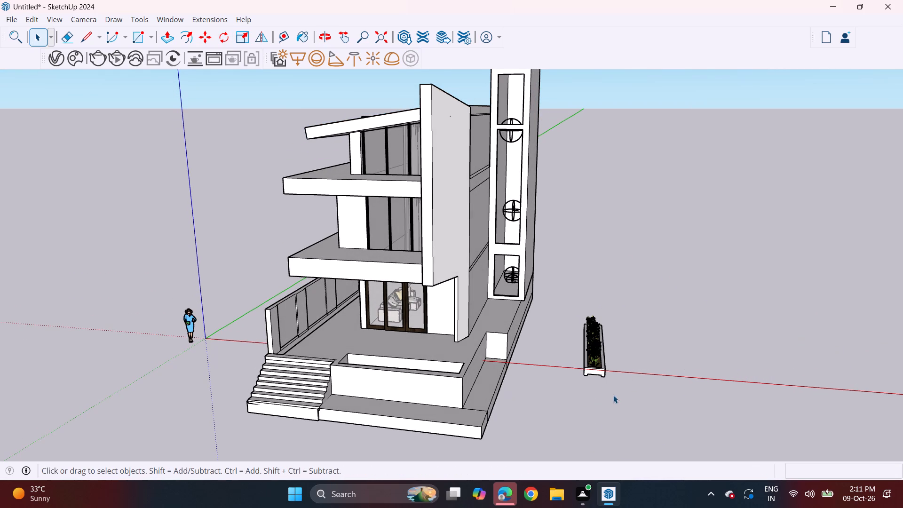
Select all parts of the exploded planter with its plants and make them one group.
click(596, 350)
drag(579, 263, 578, 405)
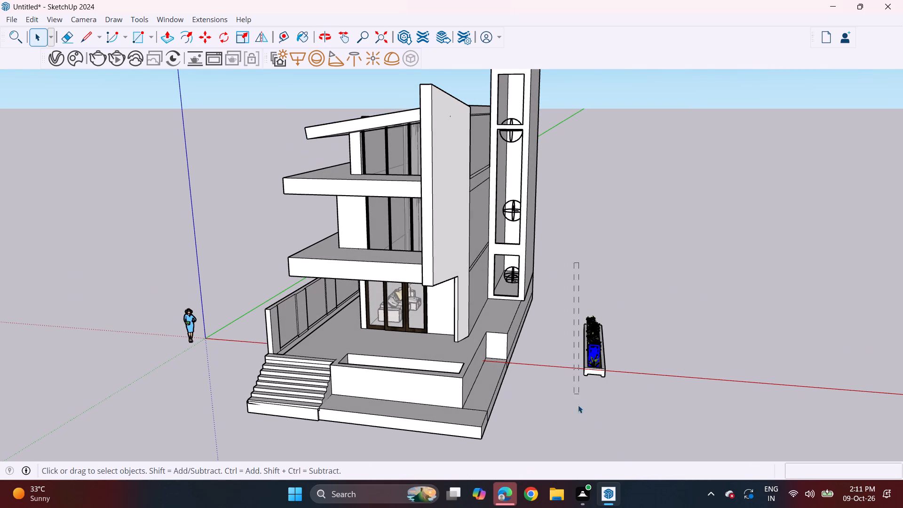
drag(578, 405, 649, 427)
right_click(602, 357)
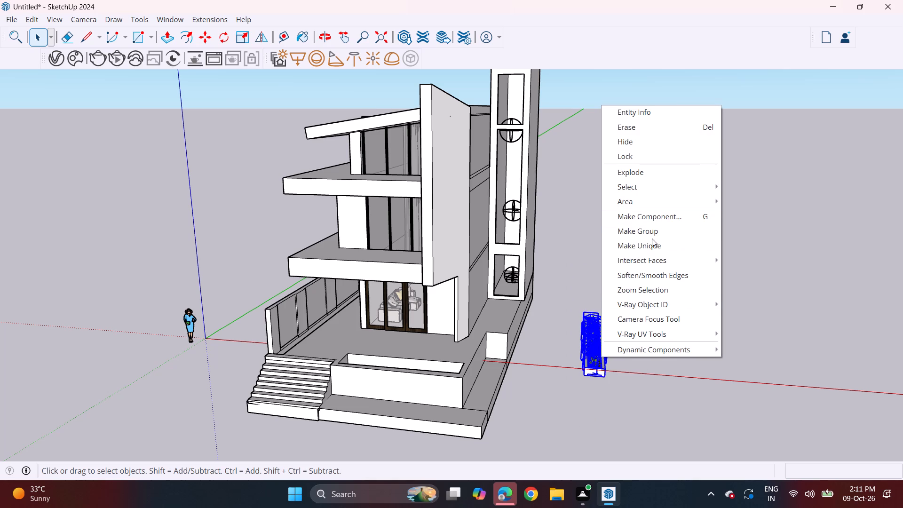
click(651, 230)
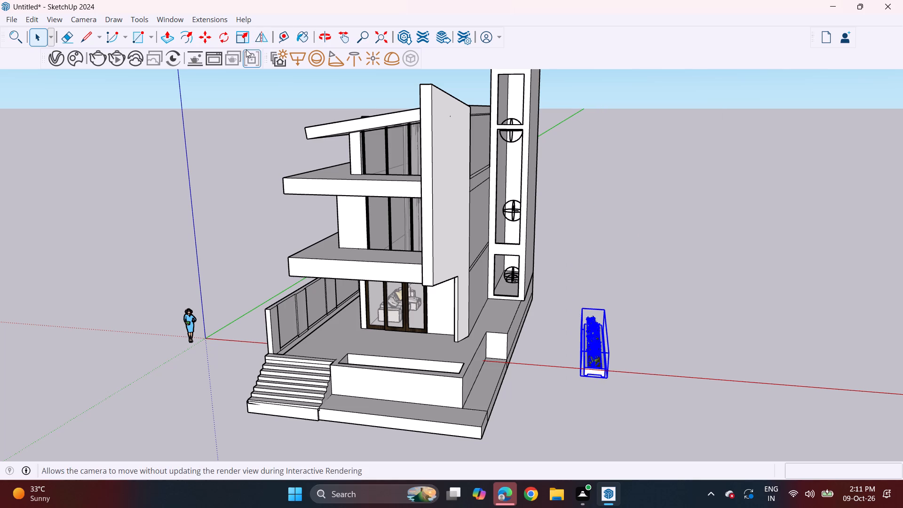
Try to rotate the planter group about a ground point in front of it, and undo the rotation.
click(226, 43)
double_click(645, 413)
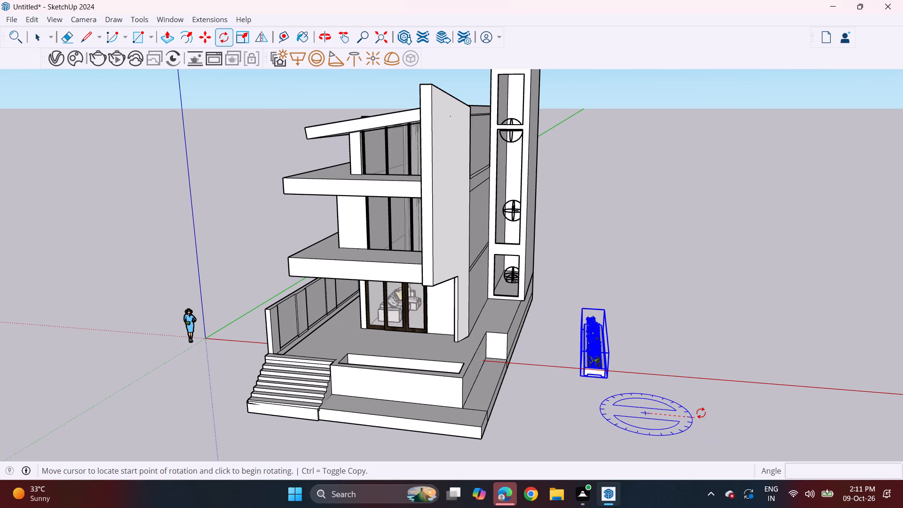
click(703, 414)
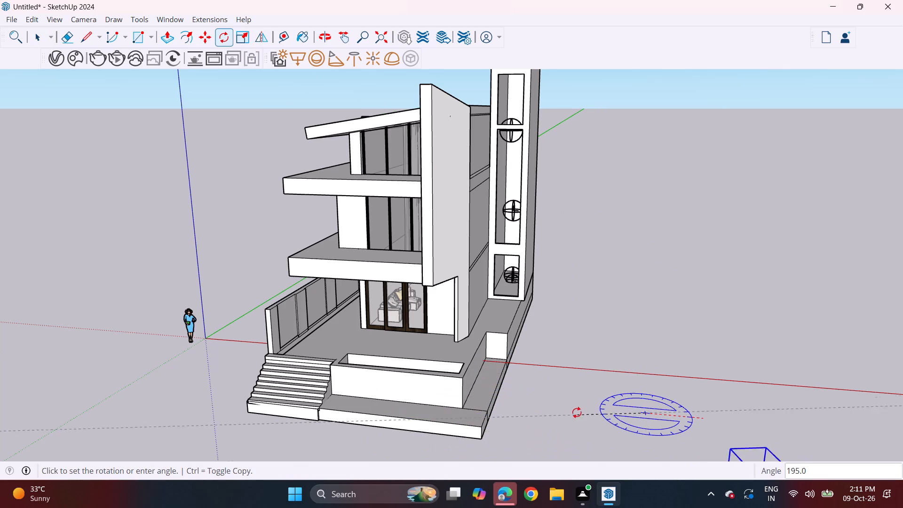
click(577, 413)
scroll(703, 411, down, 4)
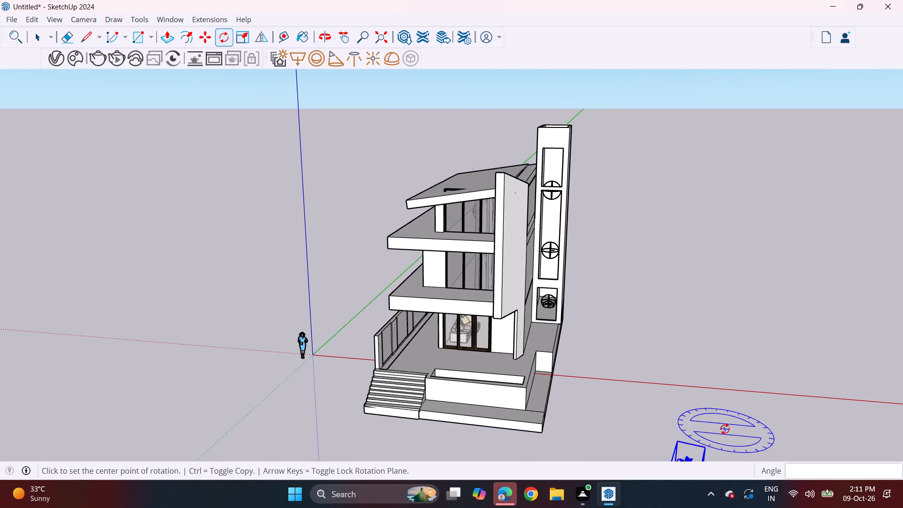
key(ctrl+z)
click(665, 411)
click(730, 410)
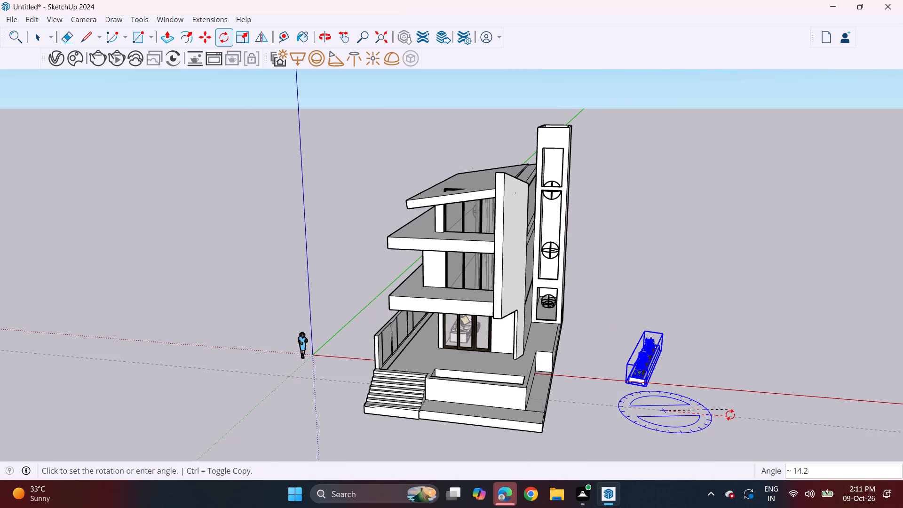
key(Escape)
Rotate the planter group about half a turn around a ground point near it.
click(686, 417)
click(728, 425)
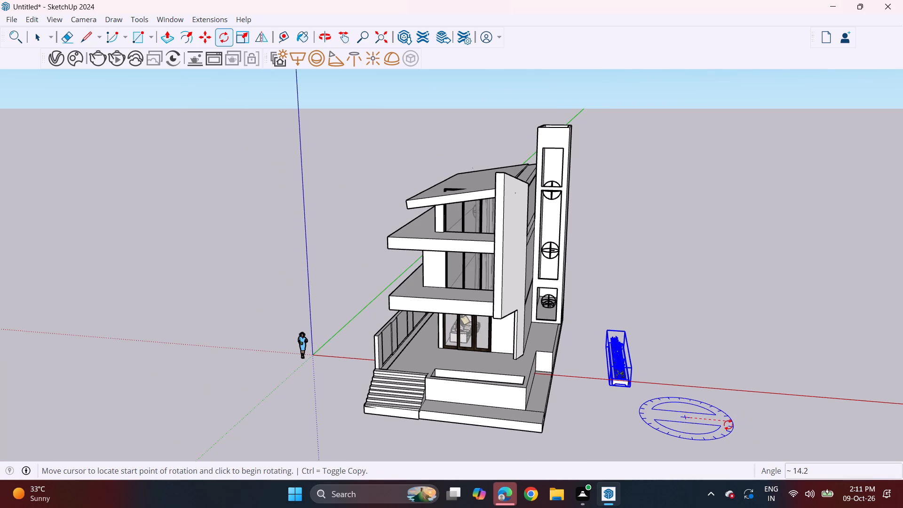
click(623, 416)
Move the planter group about 70' 6" by its lower corner to the head of the staircase beside the side boundary wall.
shift+middle_drag(754, 422, 699, 310)
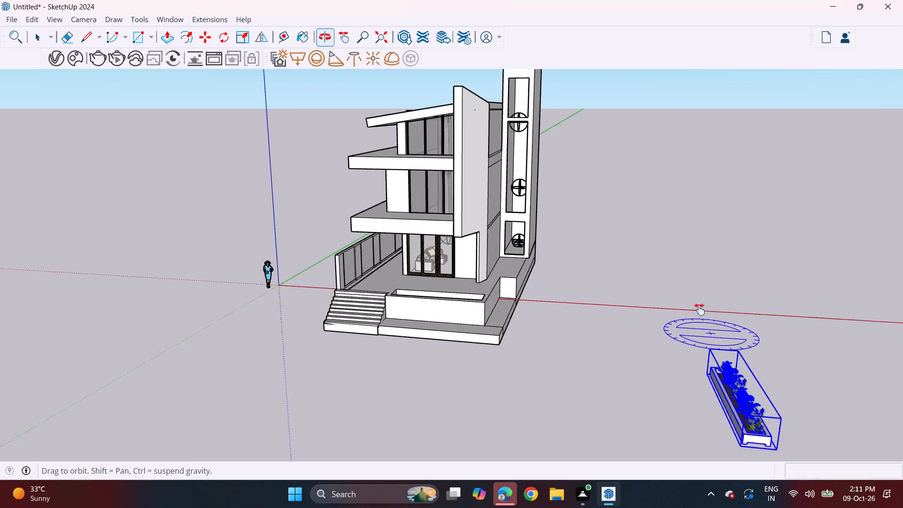
shift+middle_drag(699, 310, 680, 268)
scroll(675, 283, down, 2)
key(space)
key(m)
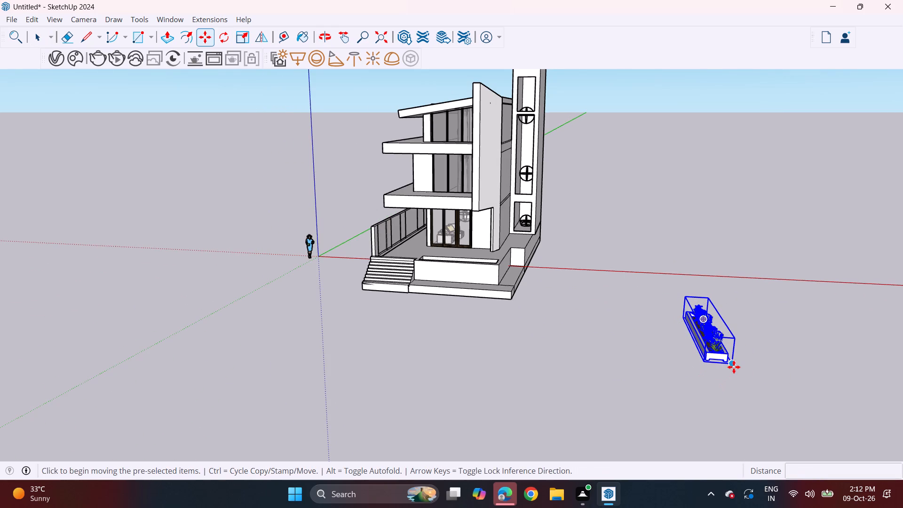
click(734, 367)
middle_click(408, 249)
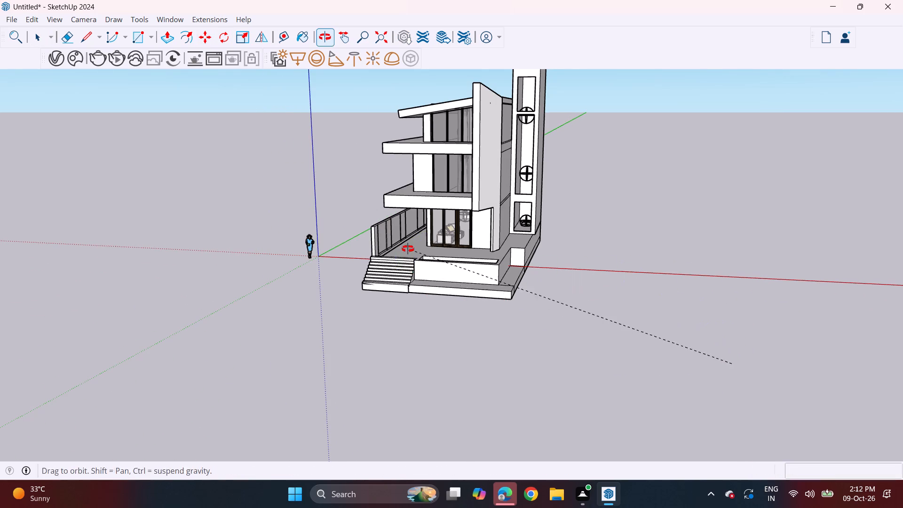
scroll(408, 249, up, 6)
scroll(353, 263, up, 6)
scroll(403, 278, up, 3)
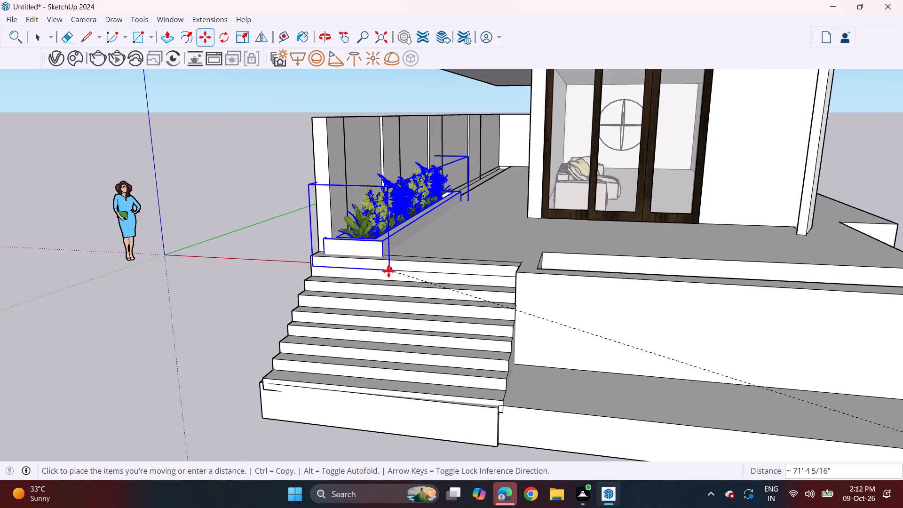
scroll(388, 271, up, 7)
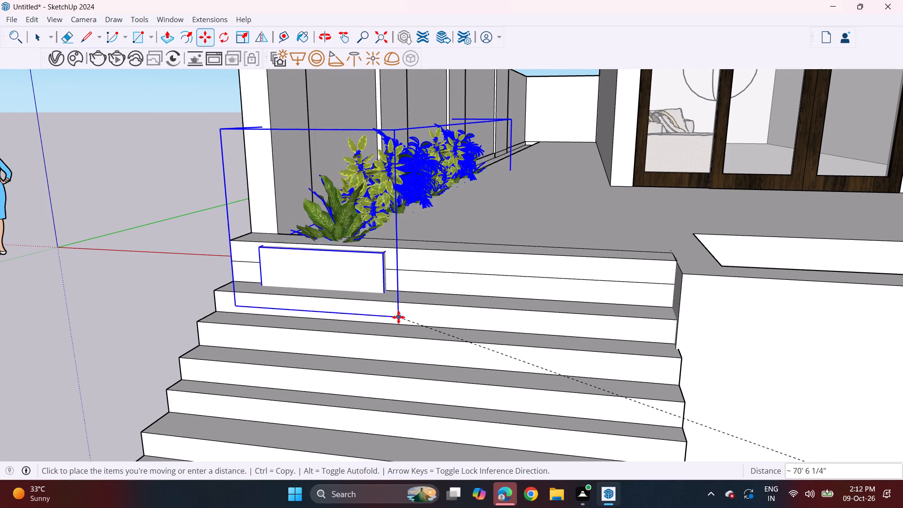
click(400, 305)
Shift the planter group about 1' 4" by its front corner to fit the recessed bed along the side wall.
middle_drag(531, 208, 276, 364)
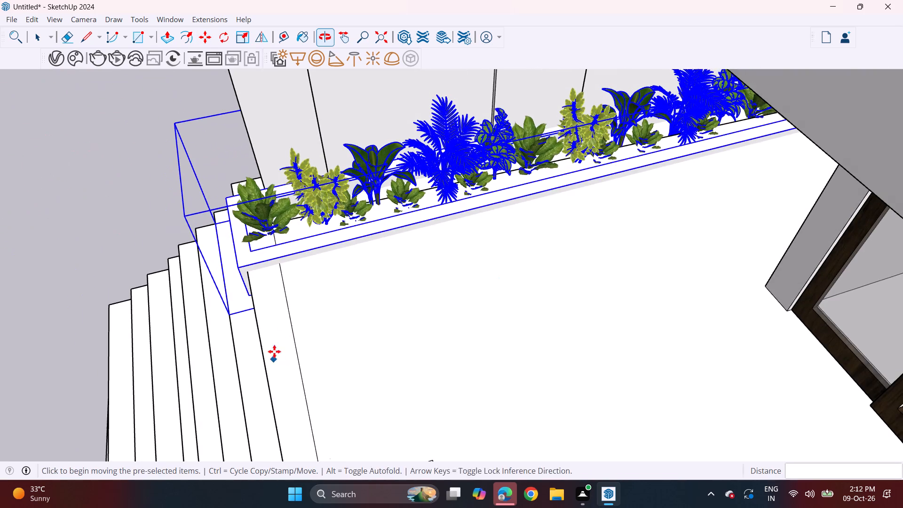
click(240, 268)
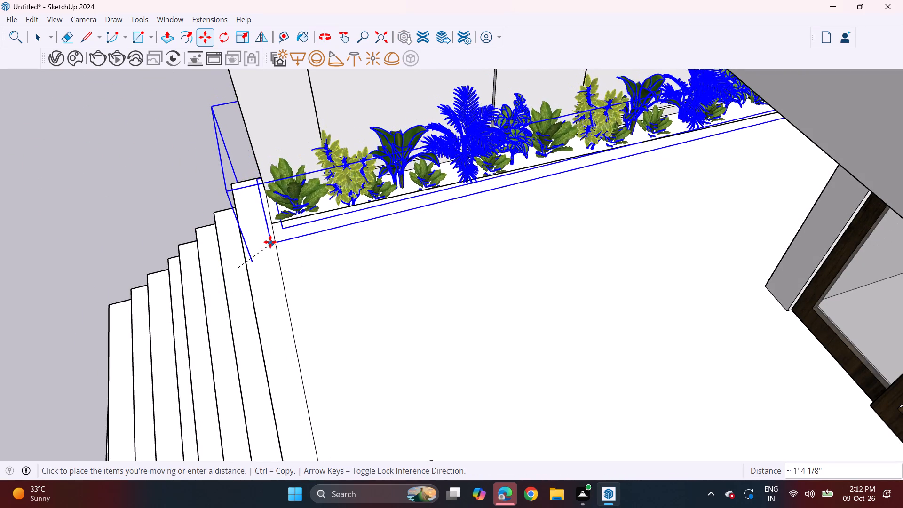
click(265, 242)
Copy the planter group about 17' 11 1/2" along the side wall, starting where the first one ends.
middle_drag(337, 251, 548, 86)
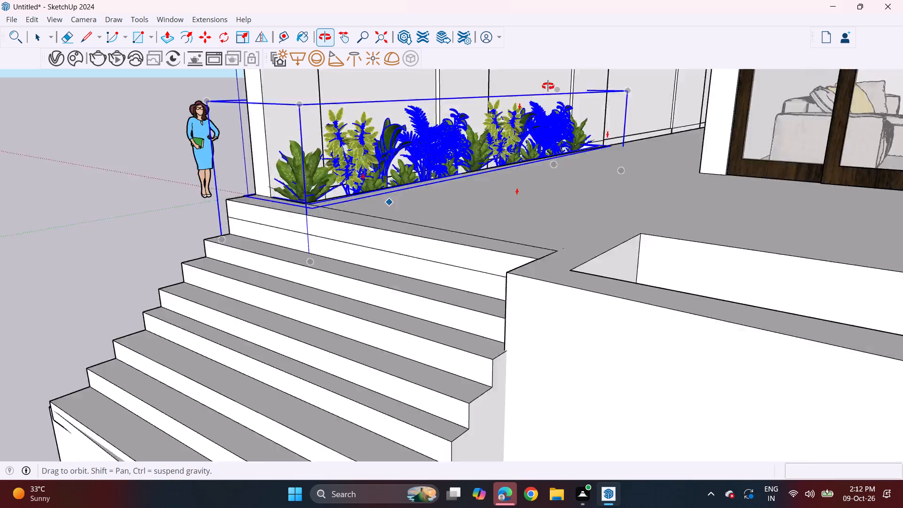
middle_drag(548, 86, 569, 78)
middle_drag(533, 146, 477, 204)
scroll(325, 303, up, 2)
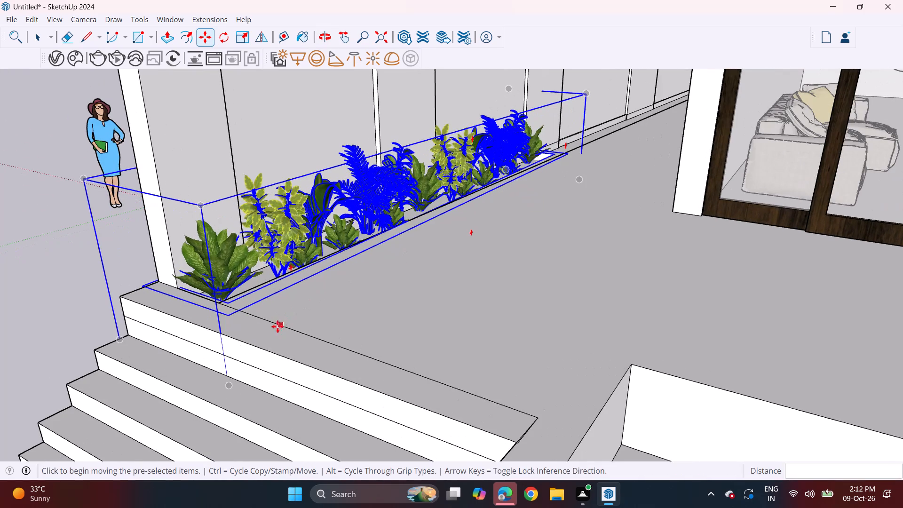
click(226, 384)
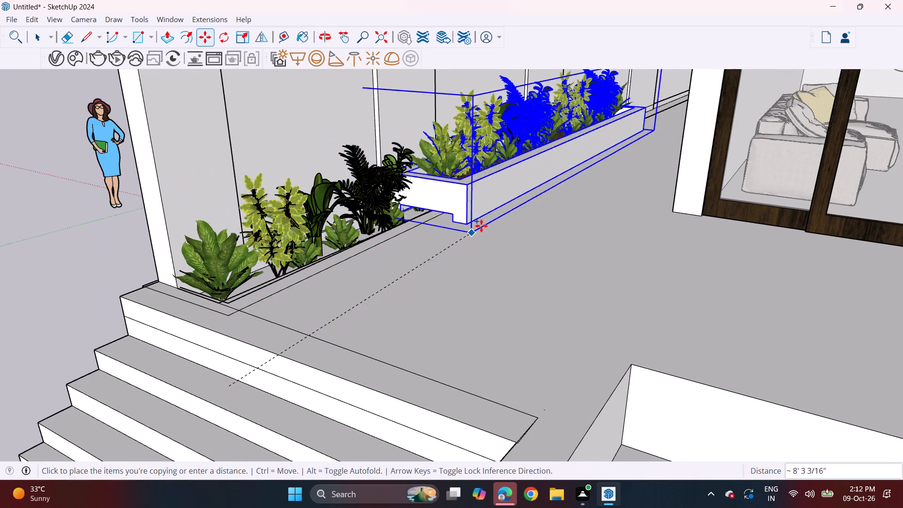
click(569, 166)
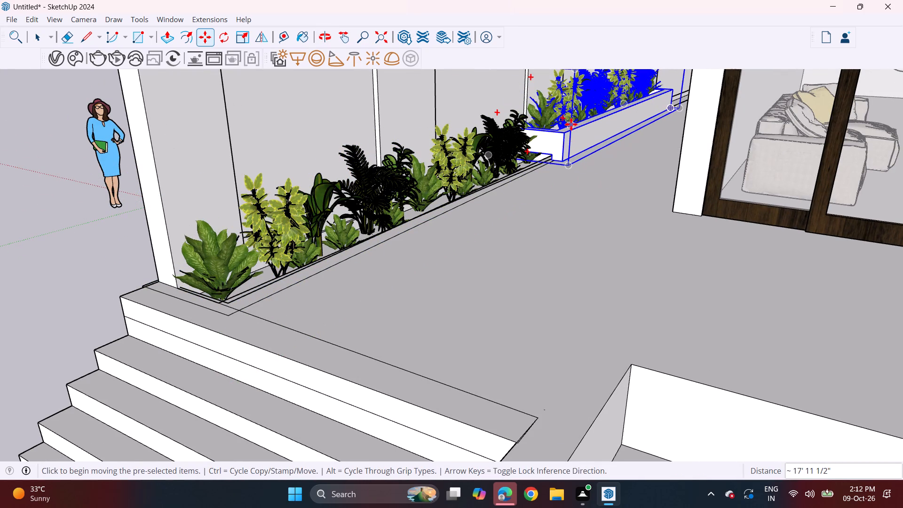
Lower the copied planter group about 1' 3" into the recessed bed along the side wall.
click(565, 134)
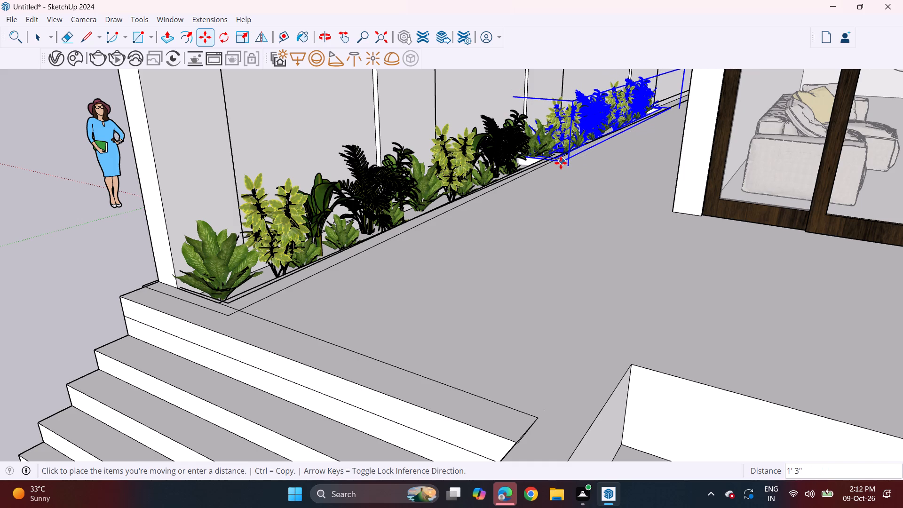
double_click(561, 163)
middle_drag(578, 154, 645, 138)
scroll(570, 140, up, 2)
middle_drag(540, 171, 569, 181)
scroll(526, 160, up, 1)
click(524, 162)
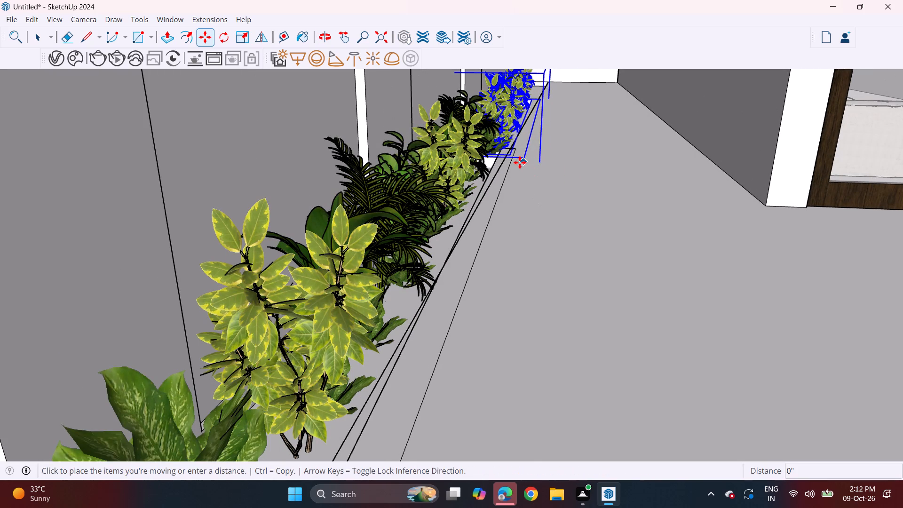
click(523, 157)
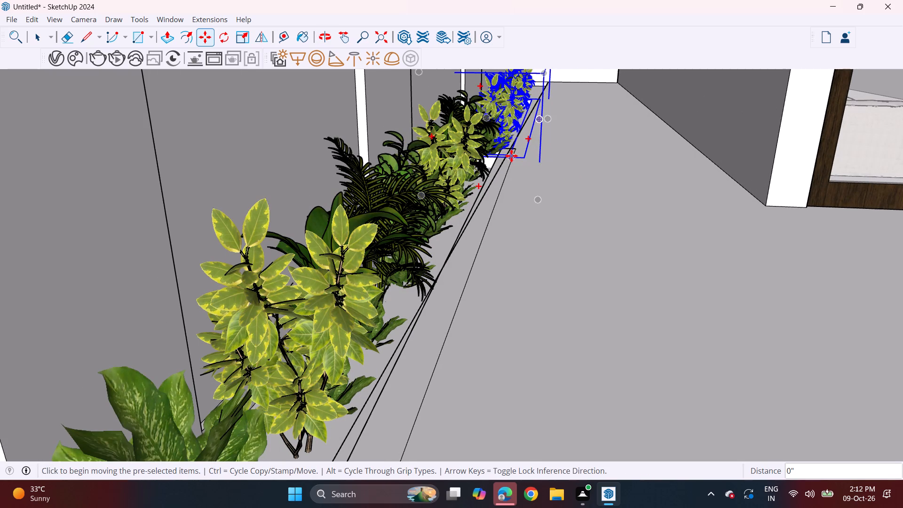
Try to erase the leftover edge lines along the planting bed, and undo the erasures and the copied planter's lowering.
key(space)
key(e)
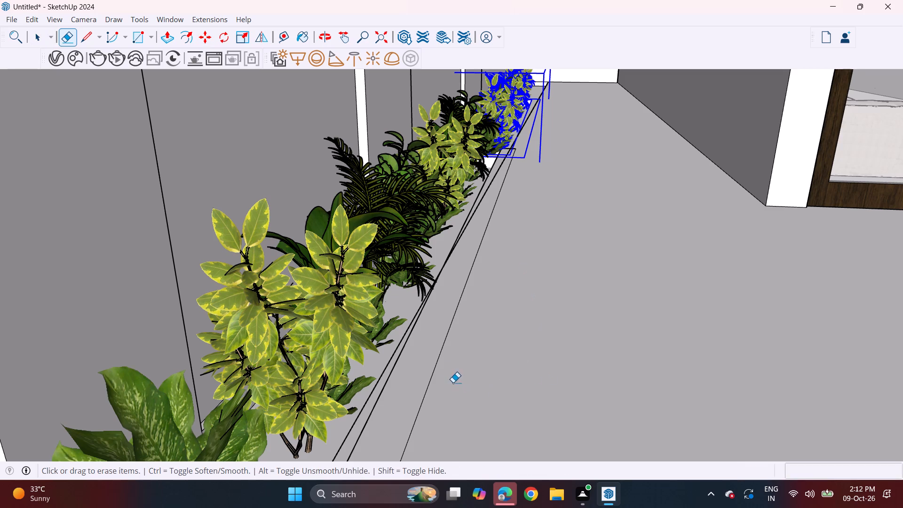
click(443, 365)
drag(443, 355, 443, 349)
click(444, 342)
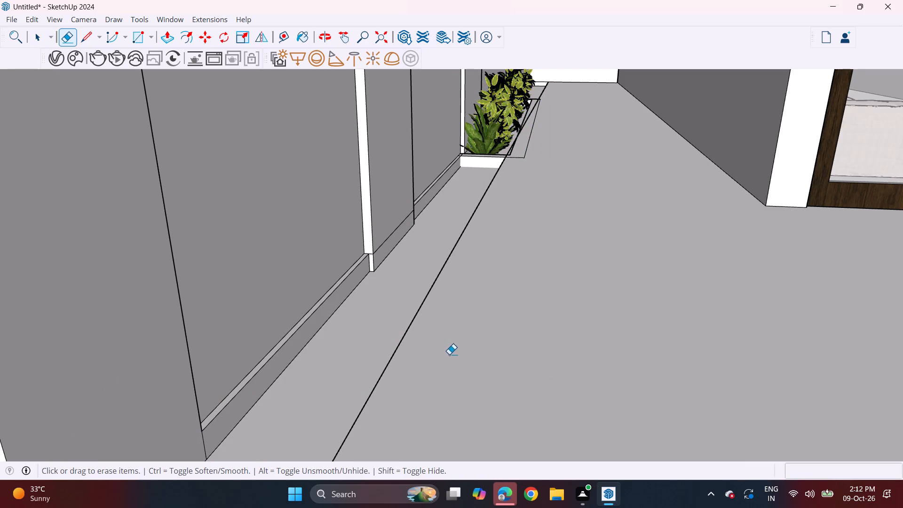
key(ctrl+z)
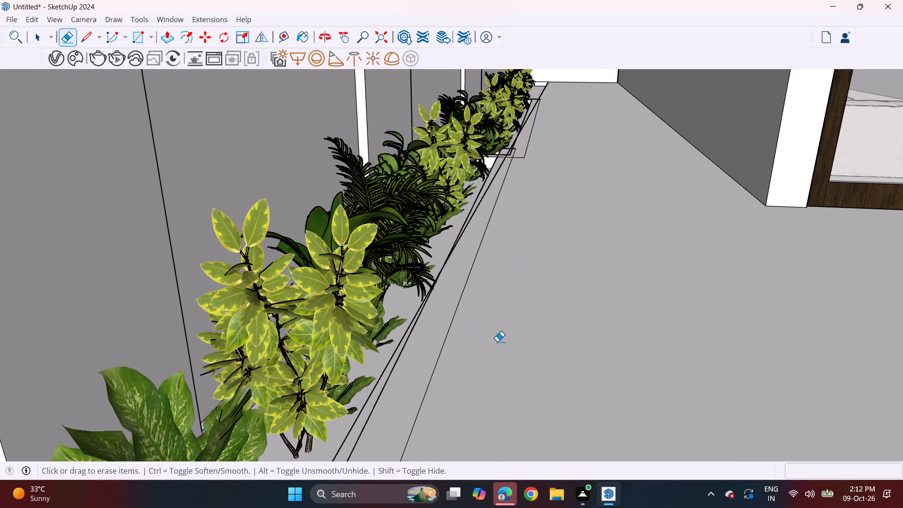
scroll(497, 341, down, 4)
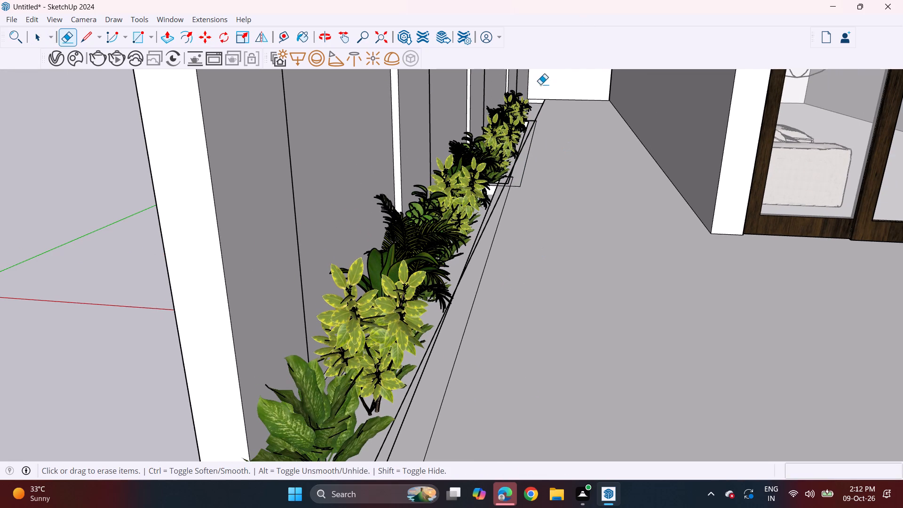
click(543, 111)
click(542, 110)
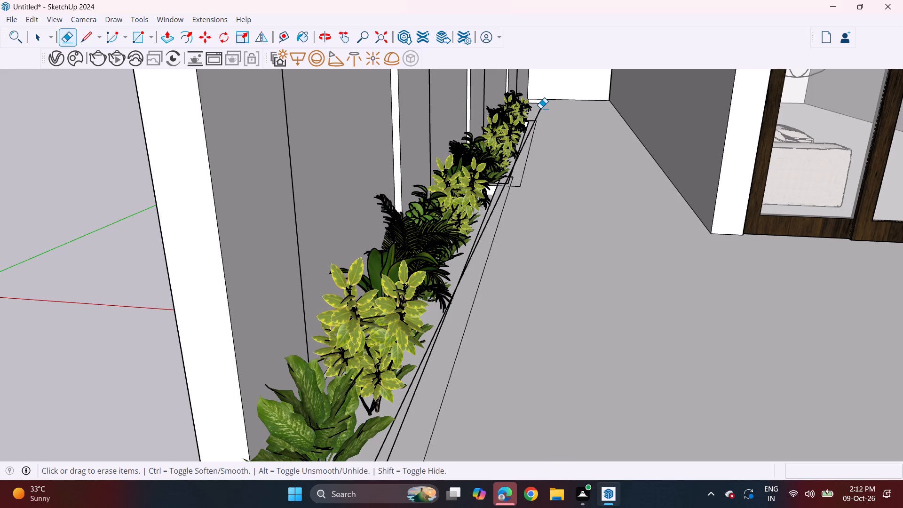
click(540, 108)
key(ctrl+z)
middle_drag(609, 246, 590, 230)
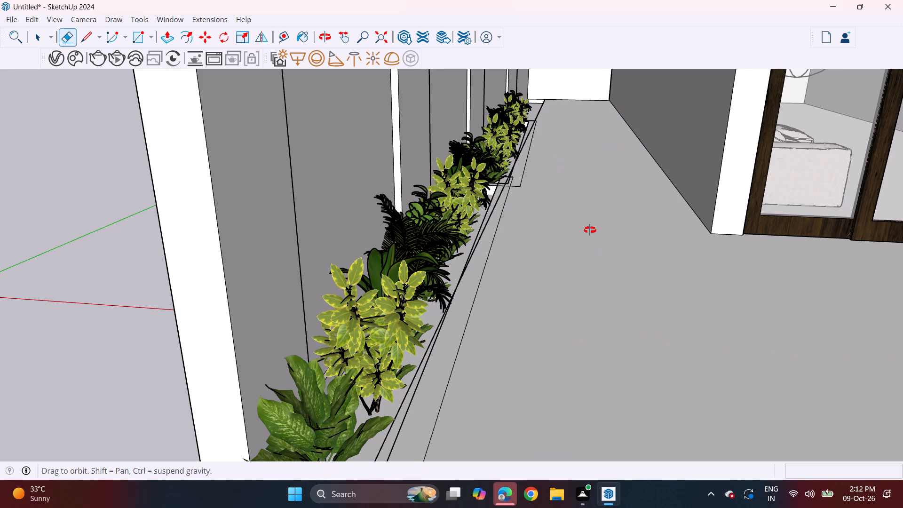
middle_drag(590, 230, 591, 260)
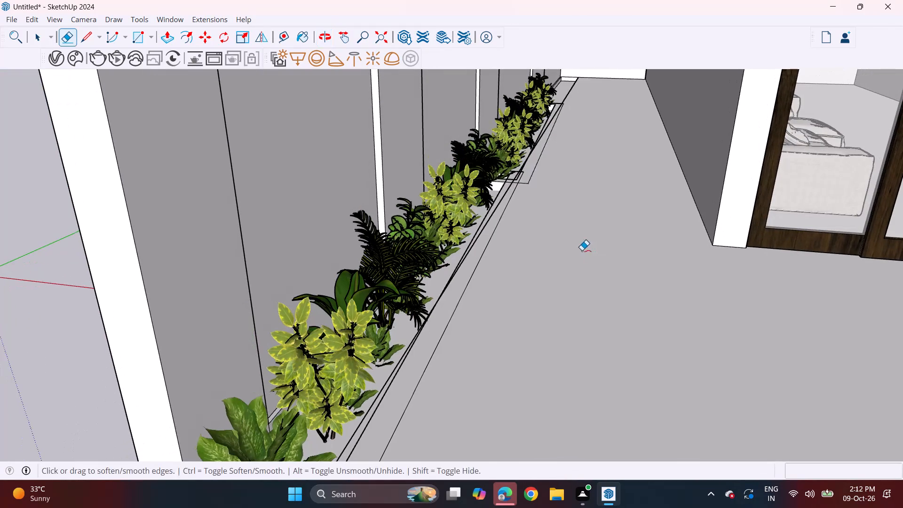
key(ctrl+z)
Copy the front planter group out of the bed onto the open ground beside the staircase.
scroll(538, 252, down, 13)
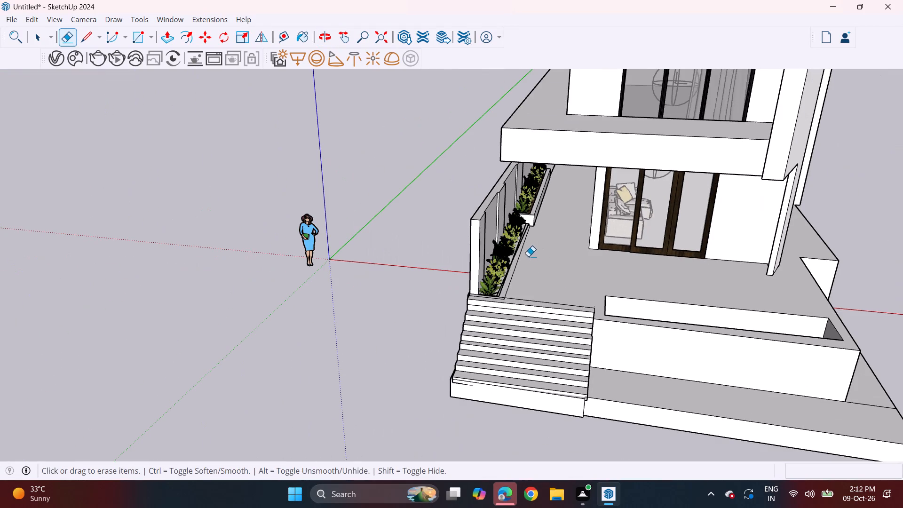
key(space)
click(499, 261)
key(m)
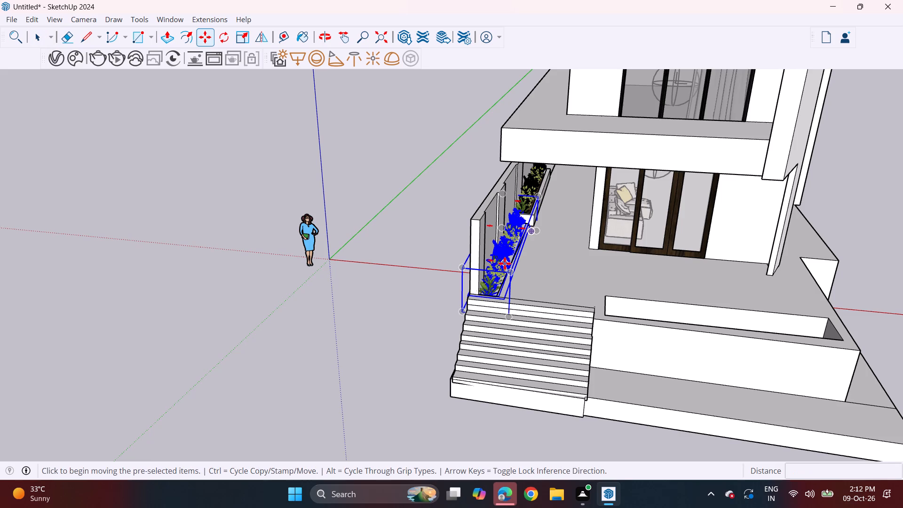
click(505, 263)
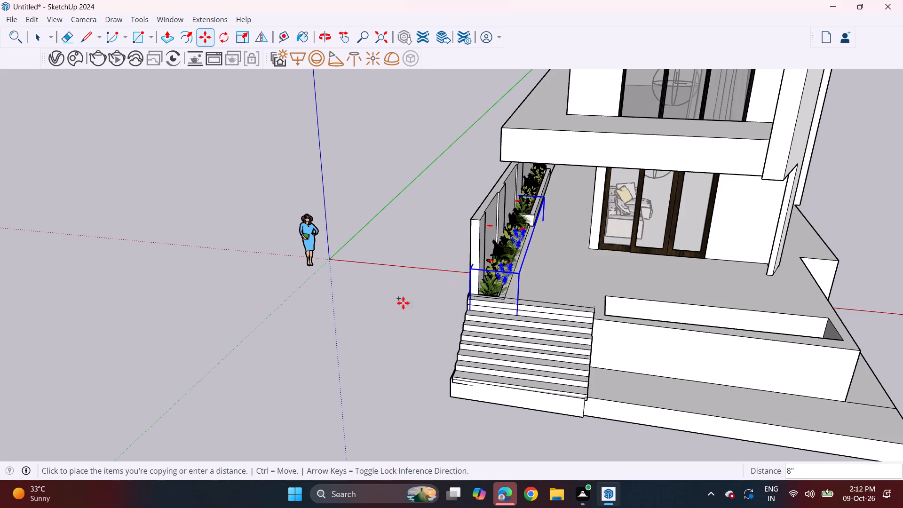
click(328, 331)
key(space)
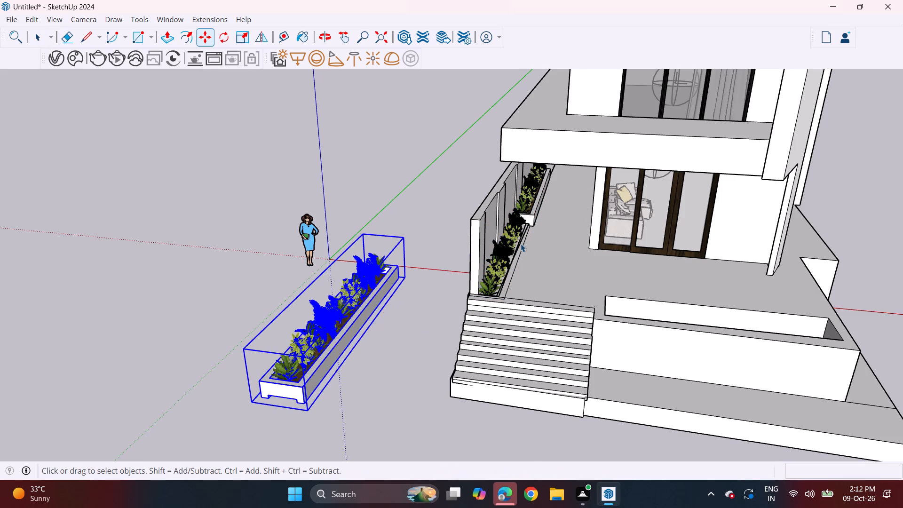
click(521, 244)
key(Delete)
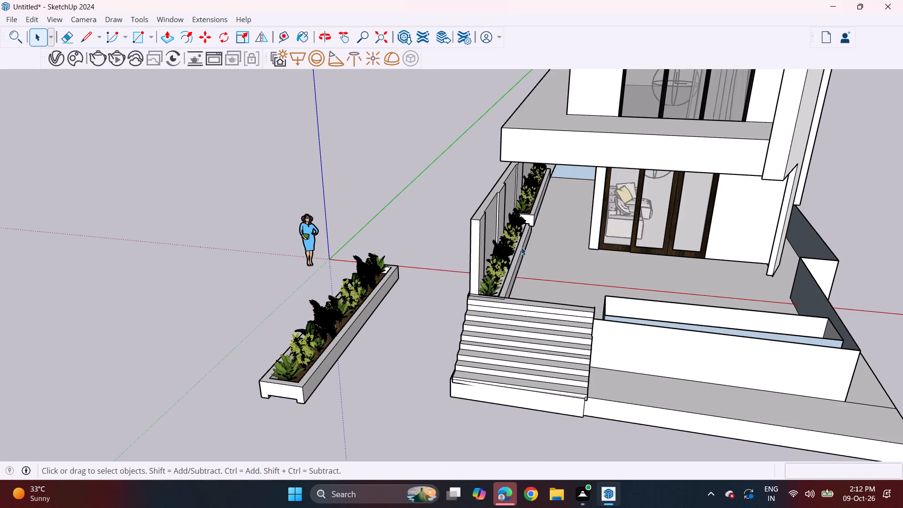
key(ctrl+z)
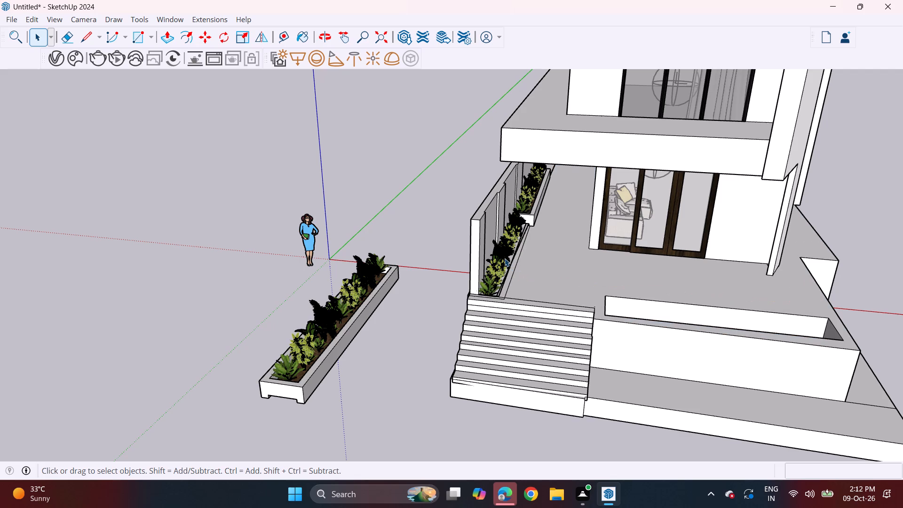
Delete both planter groups standing in the bed along the side wall.
click(505, 258)
key(Delete)
click(524, 214)
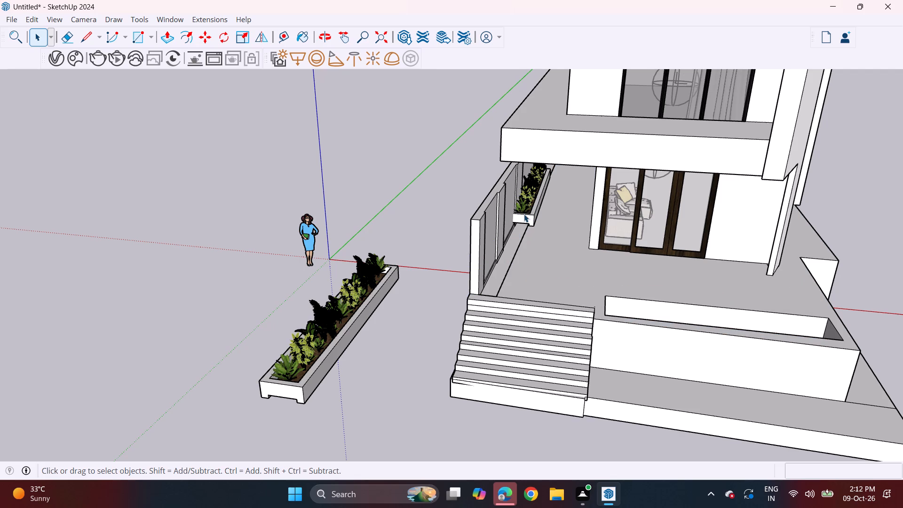
key(Delete)
Push/Pull the recessed strip along the side wall up about 4 3/16" to terrace floor level.
middle_drag(537, 252, 560, 219)
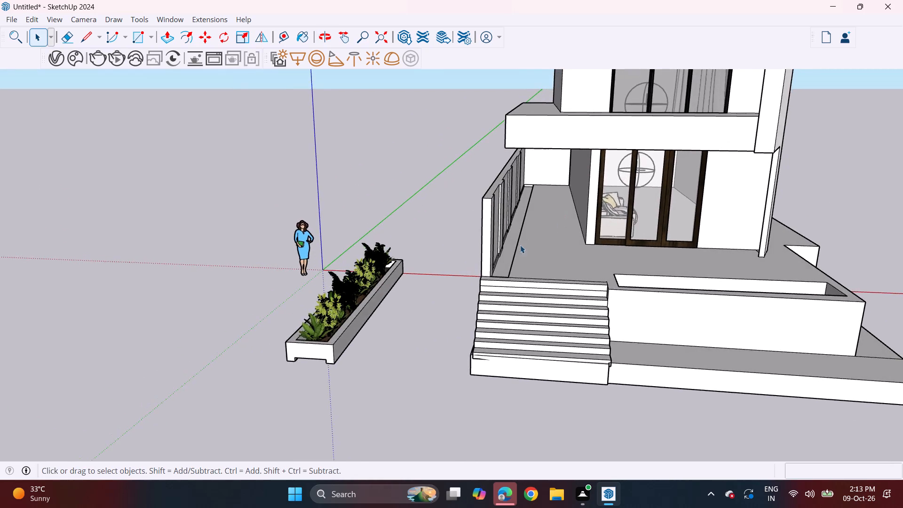
scroll(516, 253, up, 5)
middle_drag(518, 262, 520, 252)
key(space)
key(p)
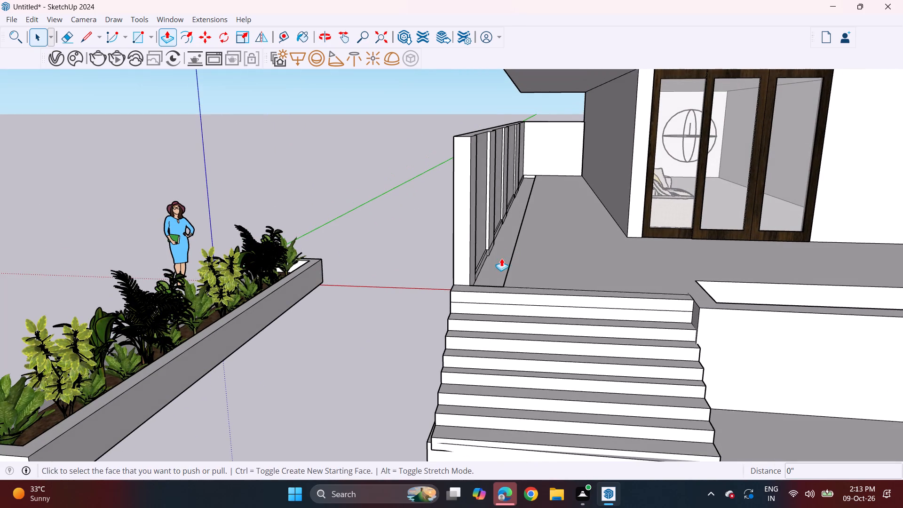
click(499, 268)
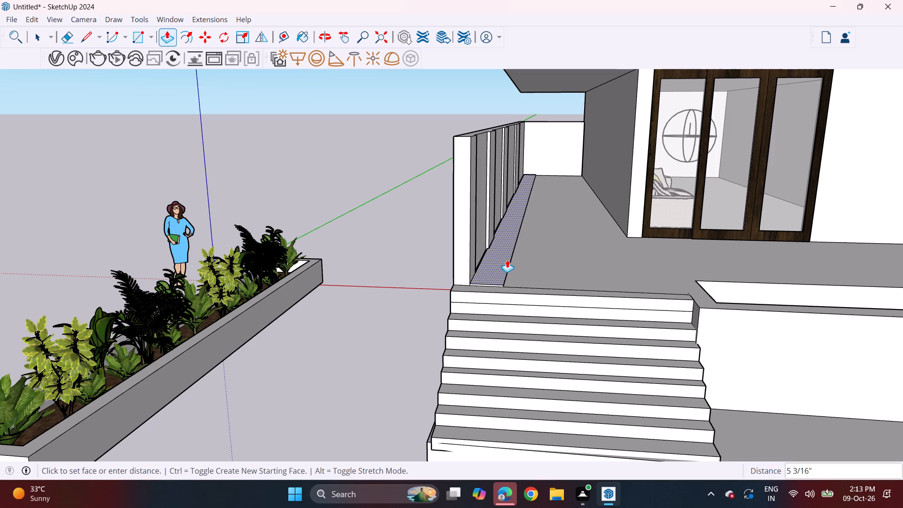
click(481, 262)
Erase the edge line separating the former bed strip from the terrace floor.
middle_drag(553, 262, 536, 269)
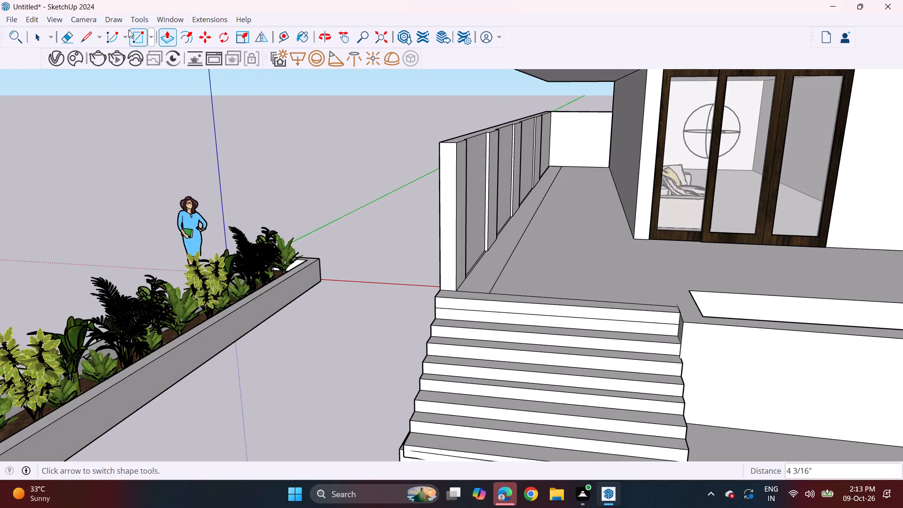
click(71, 43)
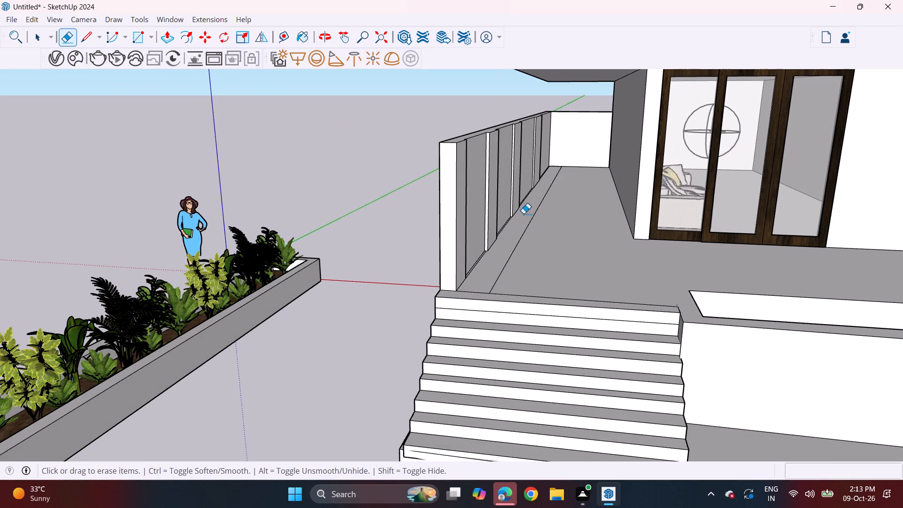
drag(525, 222, 545, 230)
Move the planter group about 18' 11 11/16" from the open ground to the head of the staircase beside the side wall.
scroll(252, 310, down, 4)
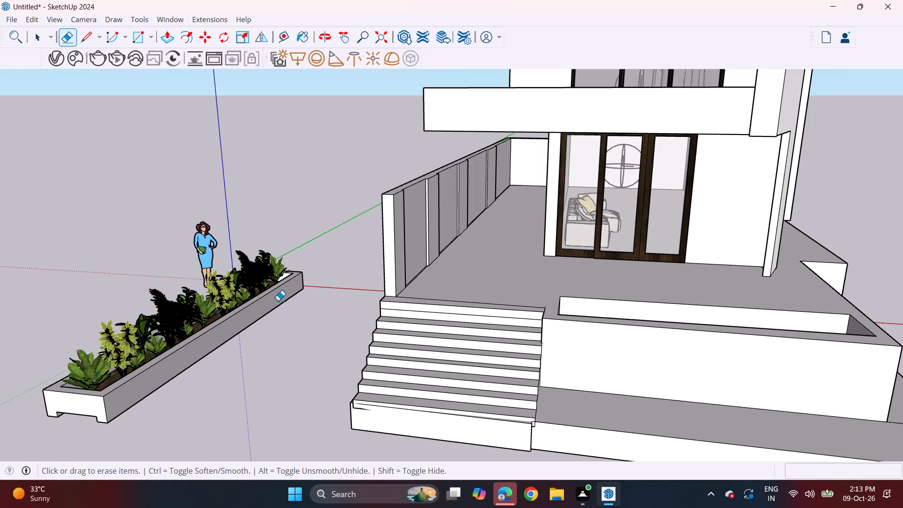
key(space)
click(262, 304)
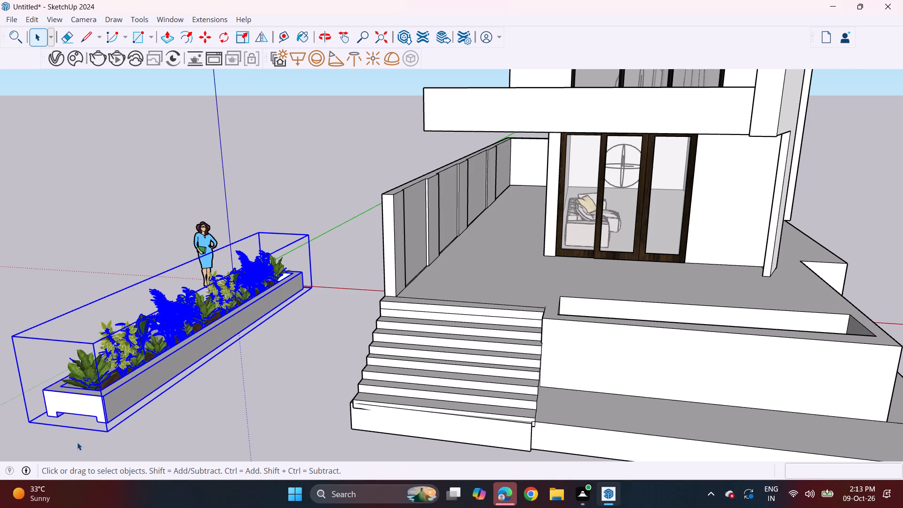
key(m)
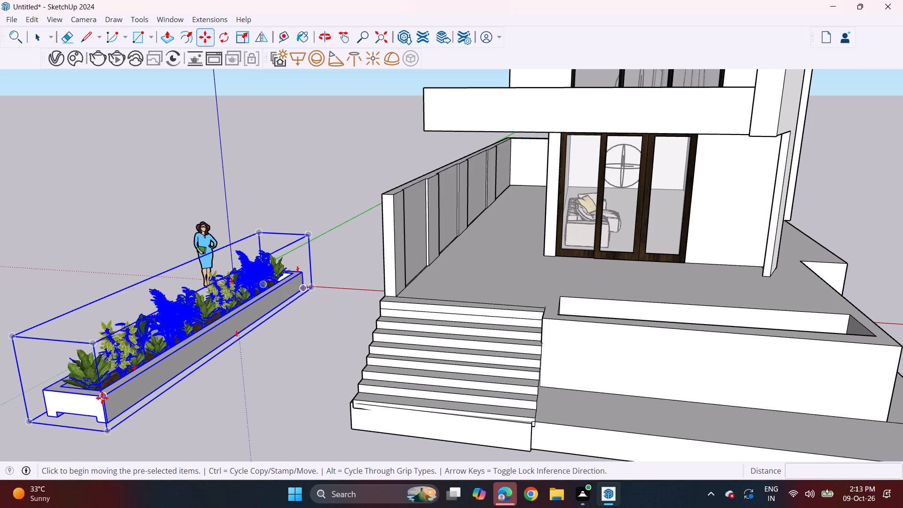
click(102, 398)
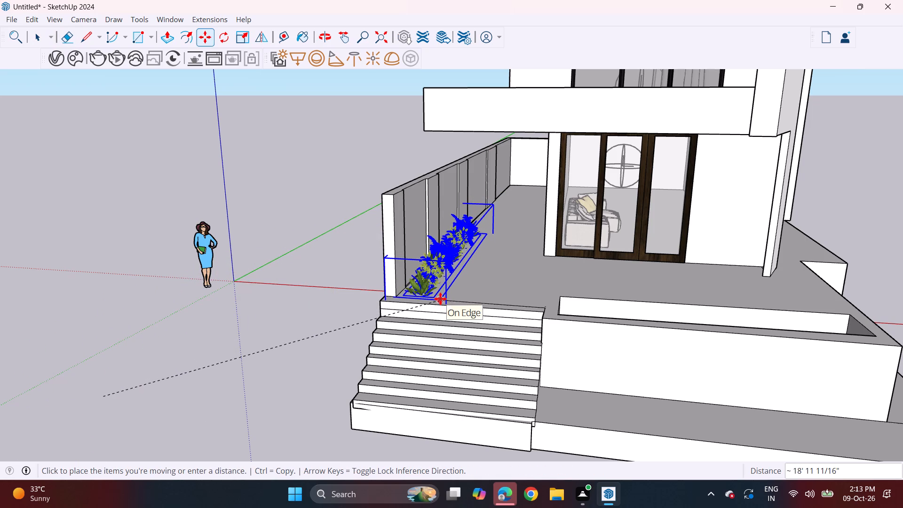
click(440, 299)
middle_drag(462, 283, 450, 251)
key(space)
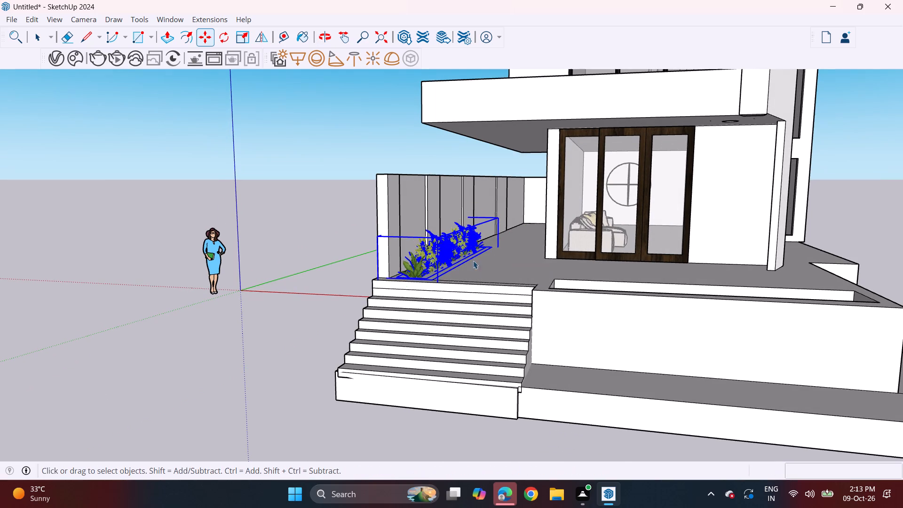
click(306, 224)
middle_drag(398, 265, 416, 296)
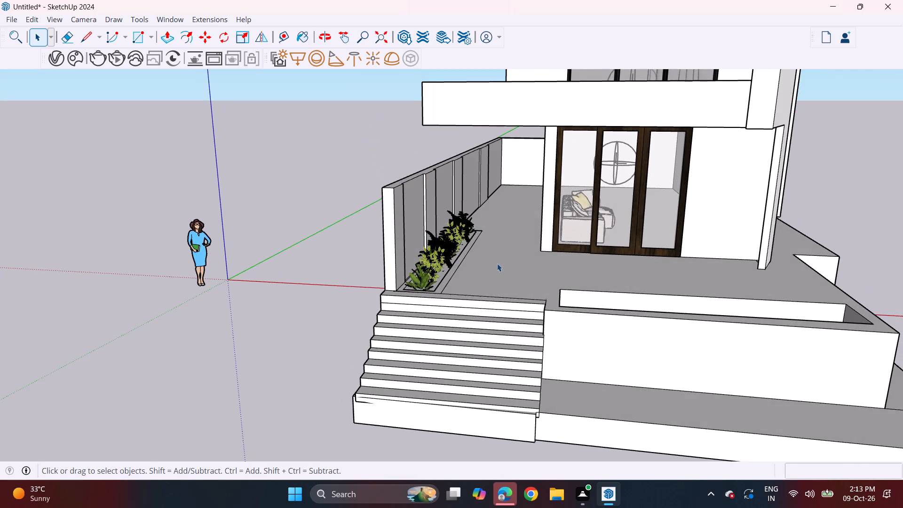
Copy the planter group about 19' 6 13/16" along the side wall, starting where the first one ends.
middle_drag(491, 256, 473, 250)
scroll(432, 233, up, 1)
scroll(472, 239, up, 6)
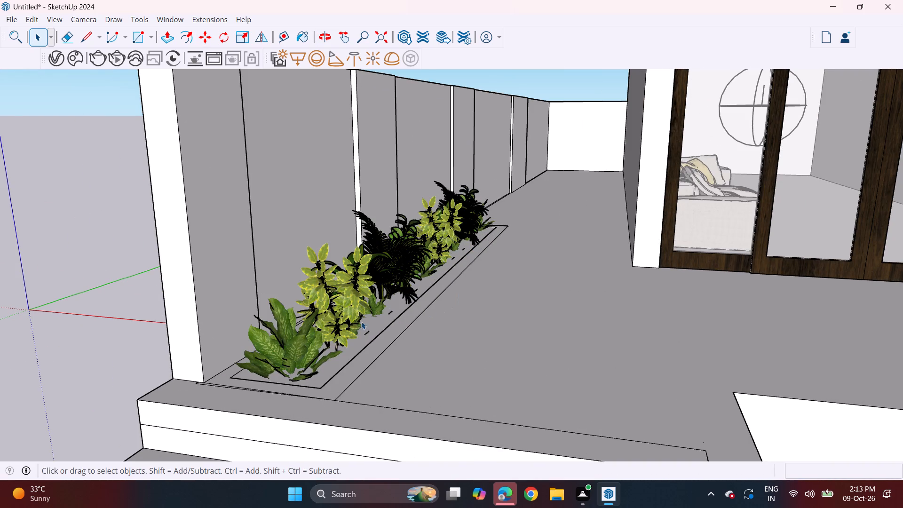
click(356, 321)
key(m)
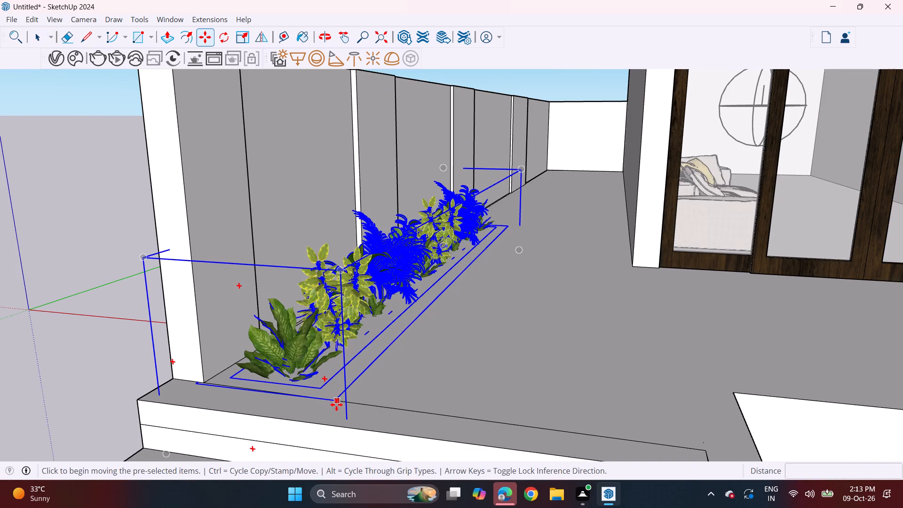
click(336, 405)
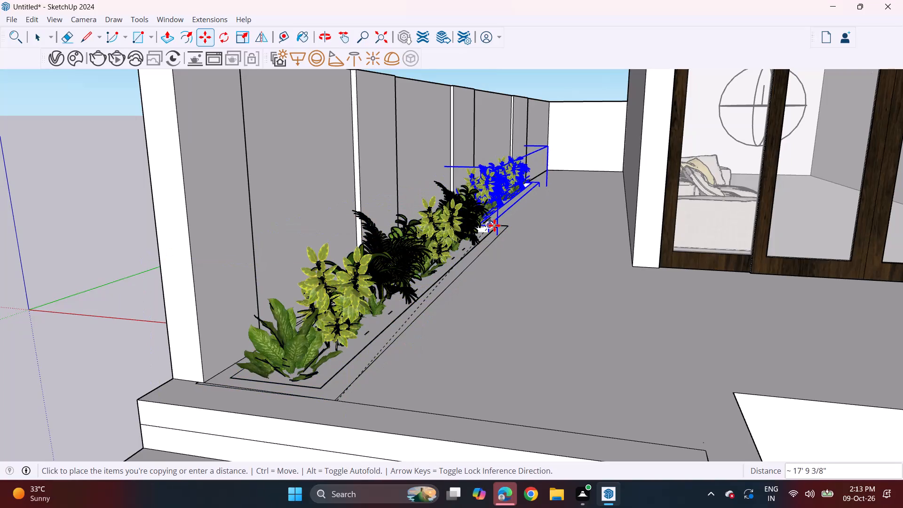
double_click(503, 224)
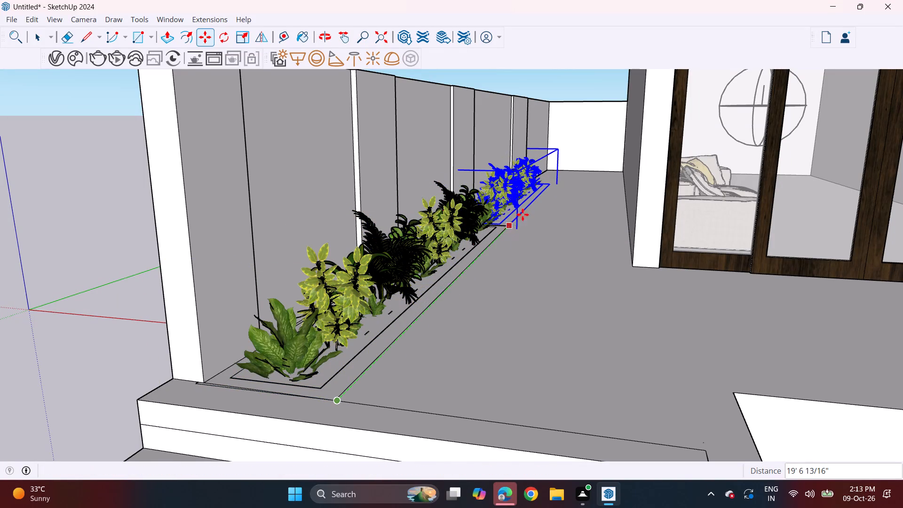
Copy the second planter group another 19' 6 13/16" along the side wall to continue the planting row.
click(499, 224)
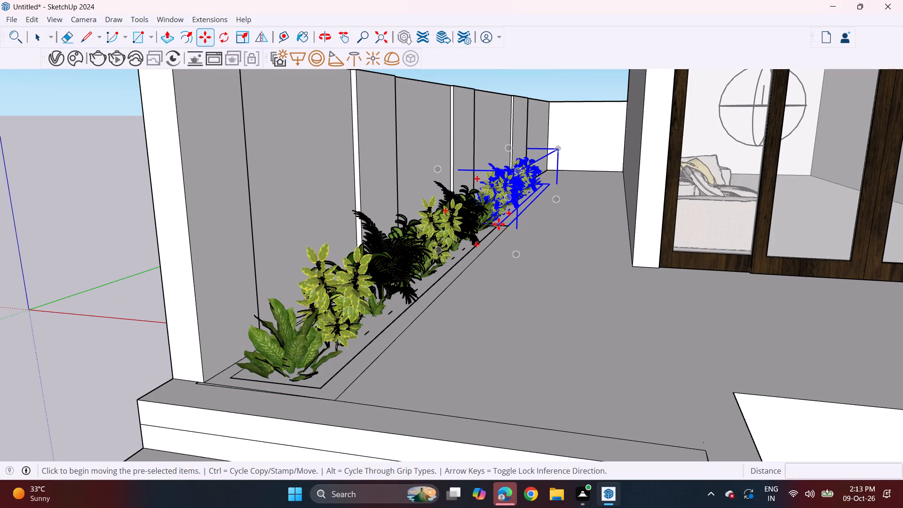
click(552, 185)
middle_drag(475, 224, 459, 191)
scroll(535, 198, down, 10)
key(space)
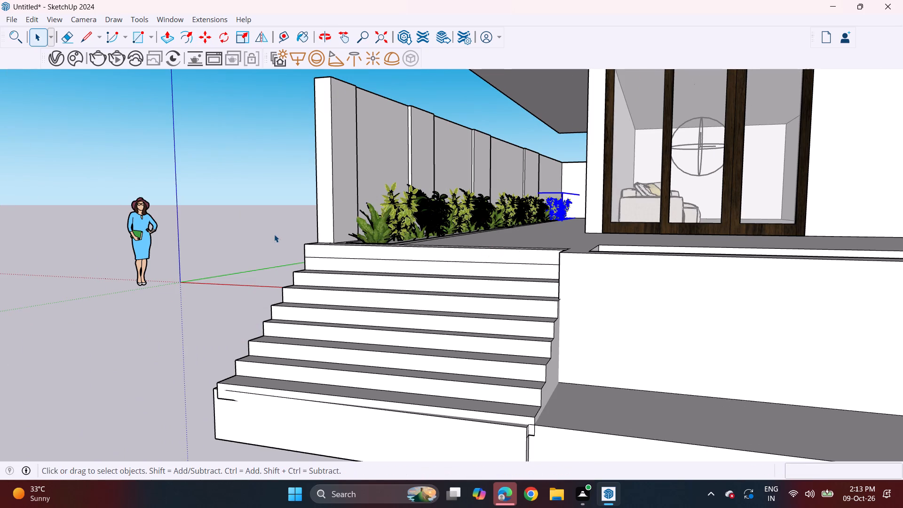
click(269, 237)
middle_drag(332, 257, 379, 268)
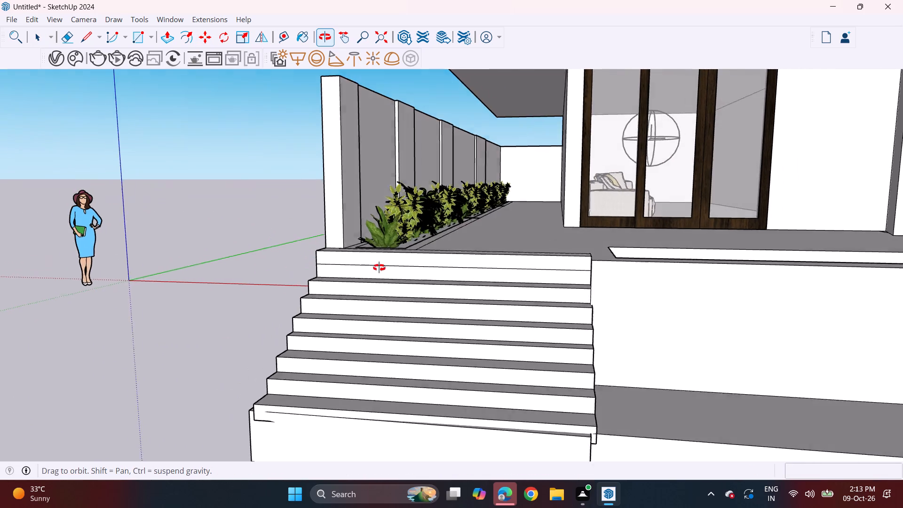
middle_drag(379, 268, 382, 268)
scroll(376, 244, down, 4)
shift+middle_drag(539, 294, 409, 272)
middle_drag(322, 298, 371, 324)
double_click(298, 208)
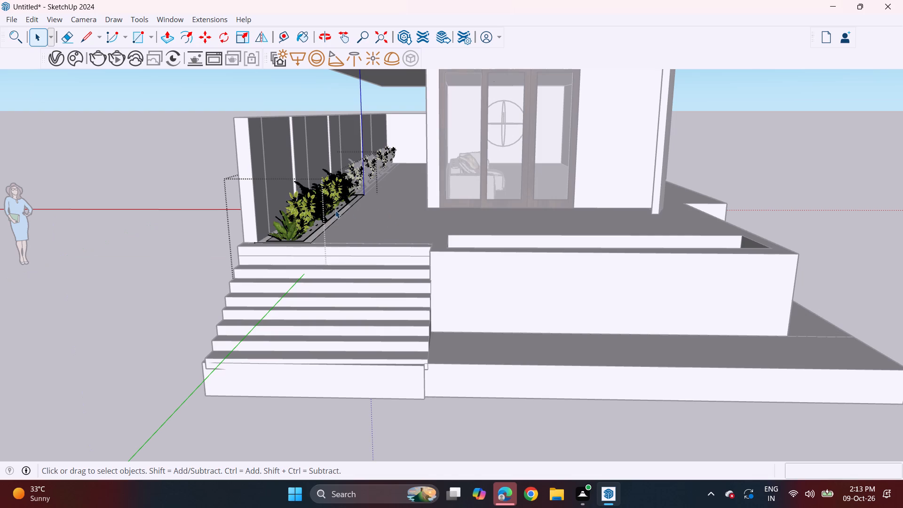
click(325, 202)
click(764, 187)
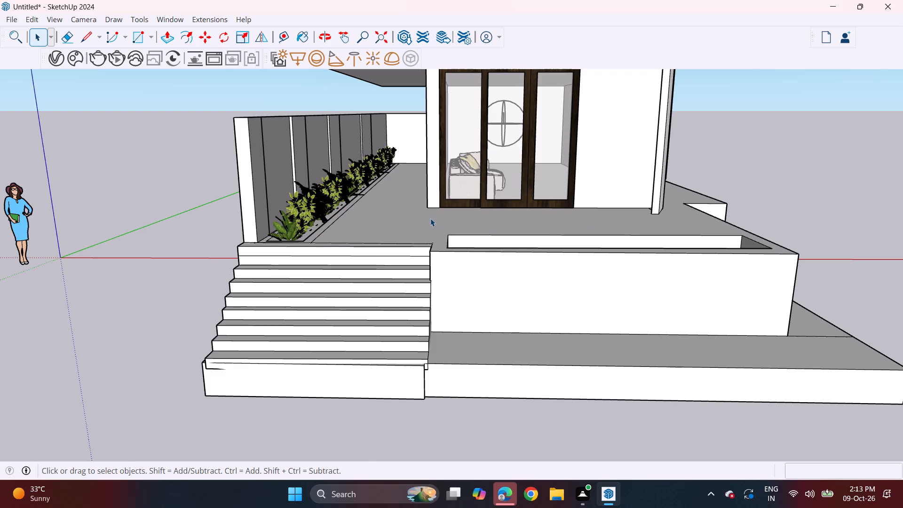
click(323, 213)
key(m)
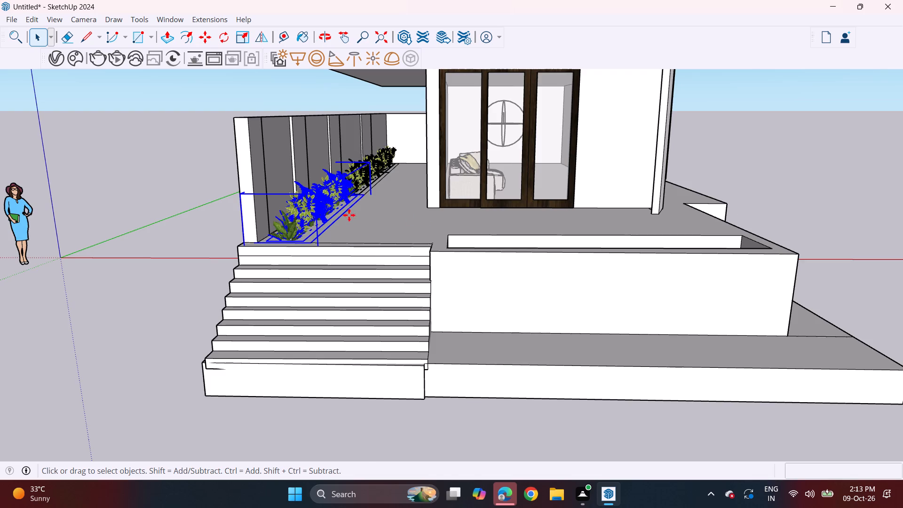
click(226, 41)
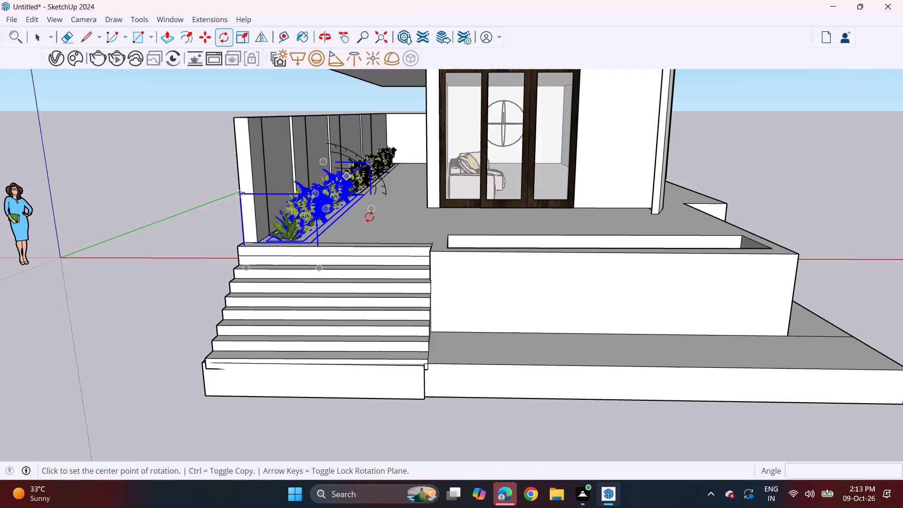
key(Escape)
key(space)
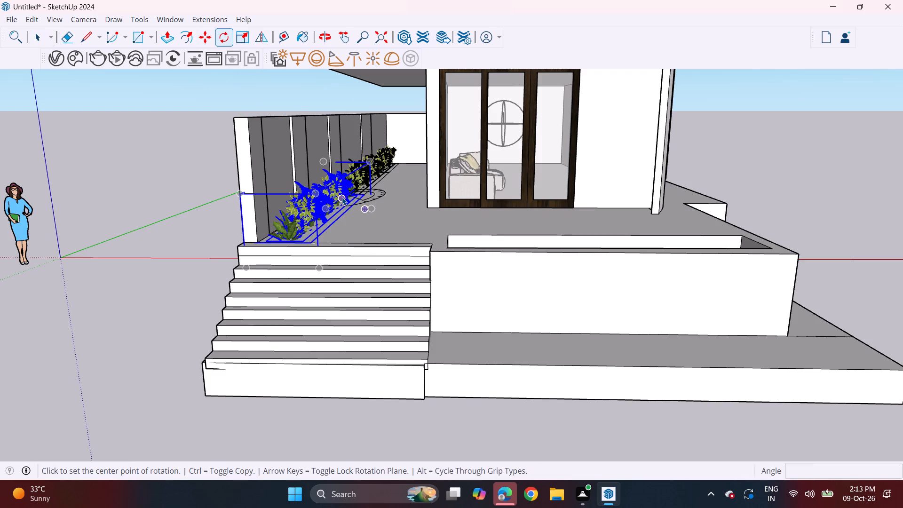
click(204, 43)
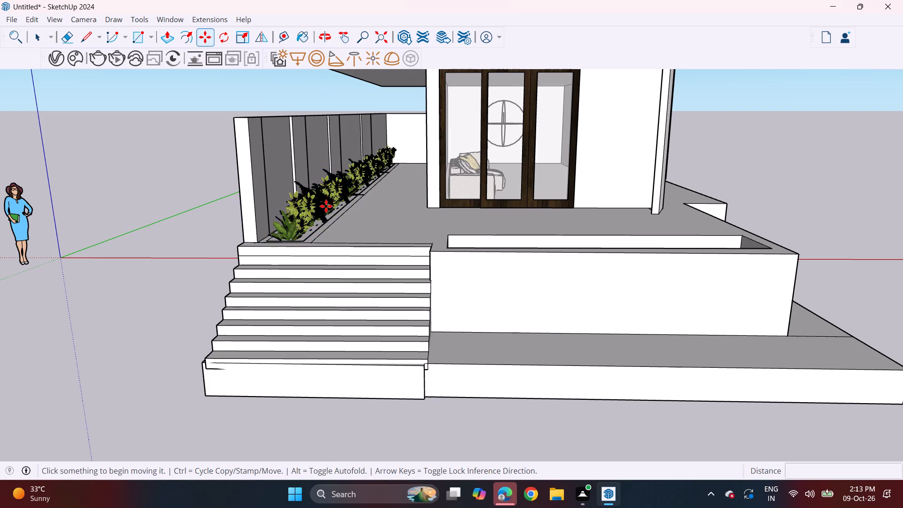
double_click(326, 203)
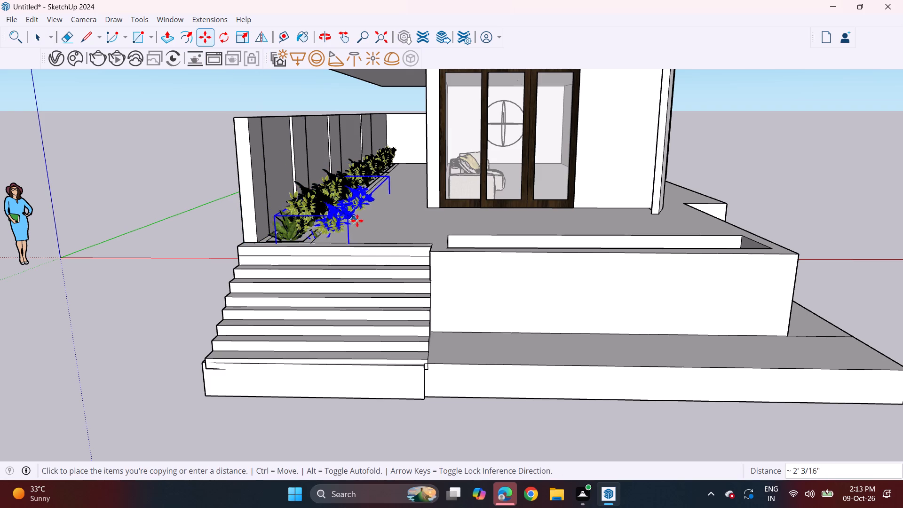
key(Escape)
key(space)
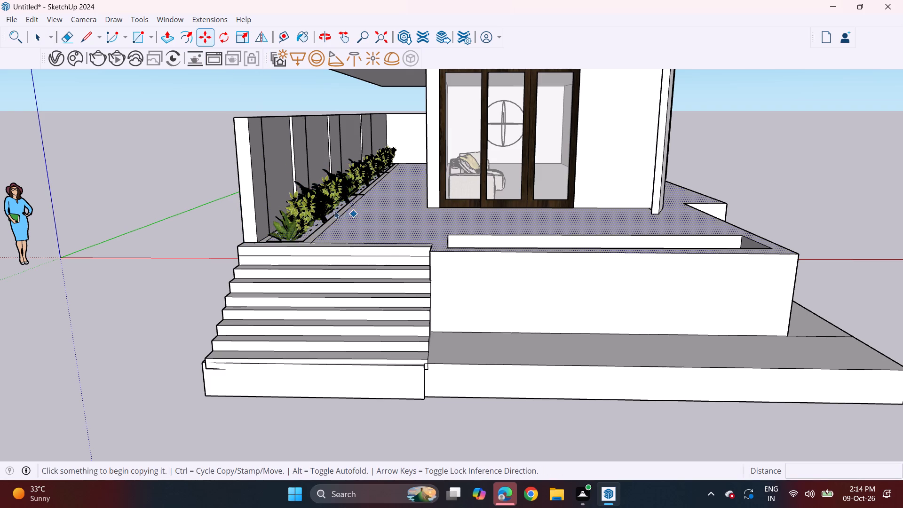
Copy the planter group nearest the staircase about 36' 3 1/2" across to the open ground beyond the terrace's opposite side.
click(321, 201)
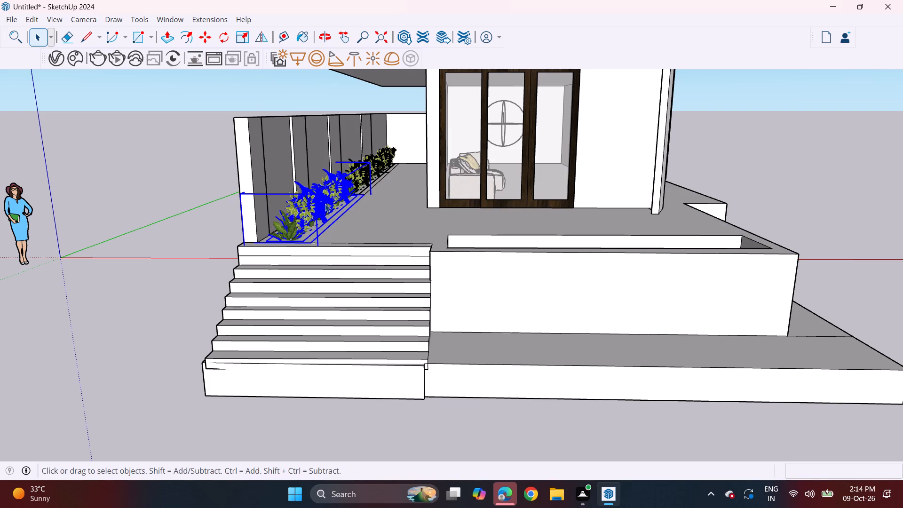
key(m)
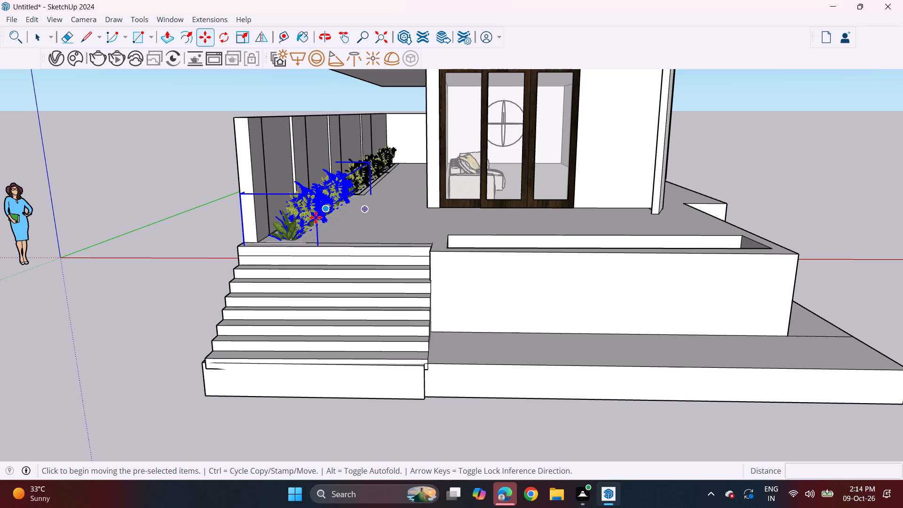
click(316, 217)
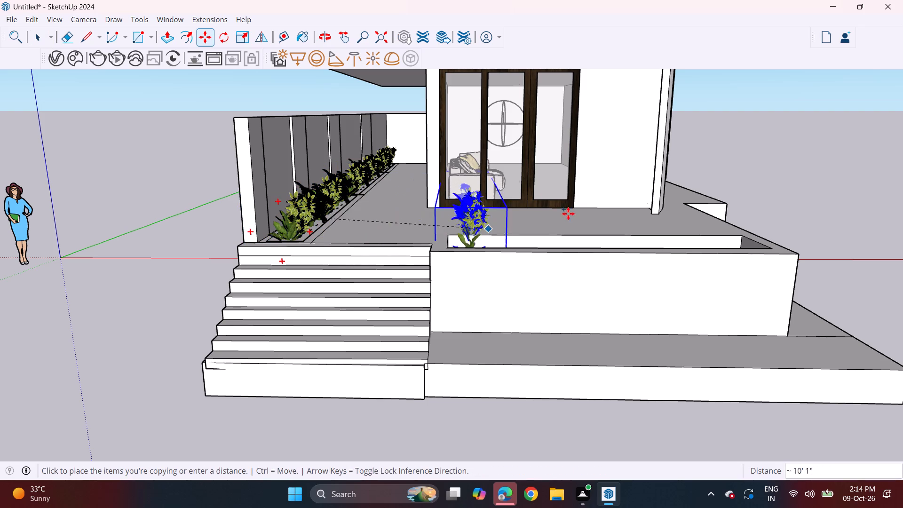
click(837, 197)
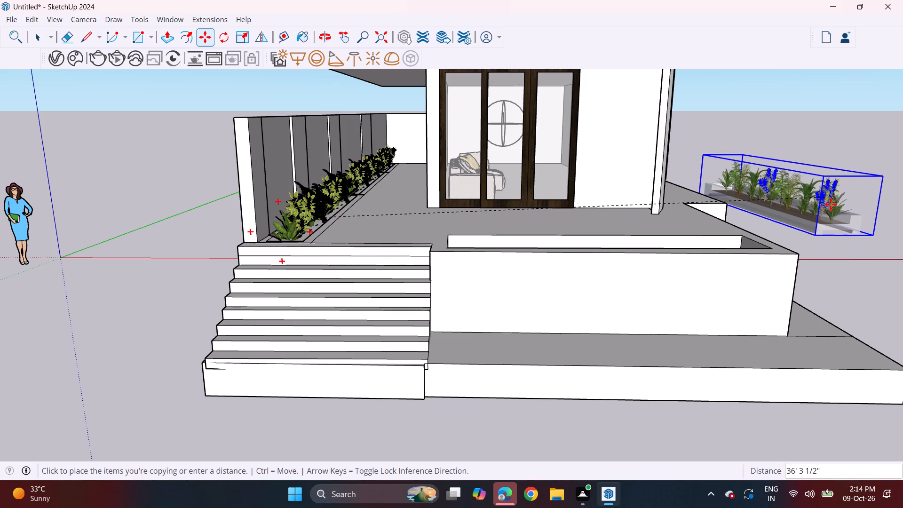
Rotate the copied planter group 90 degrees on the ground plane so it runs parallel to the front plinth.
scroll(821, 225, down, 4)
middle_drag(816, 231, 558, 242)
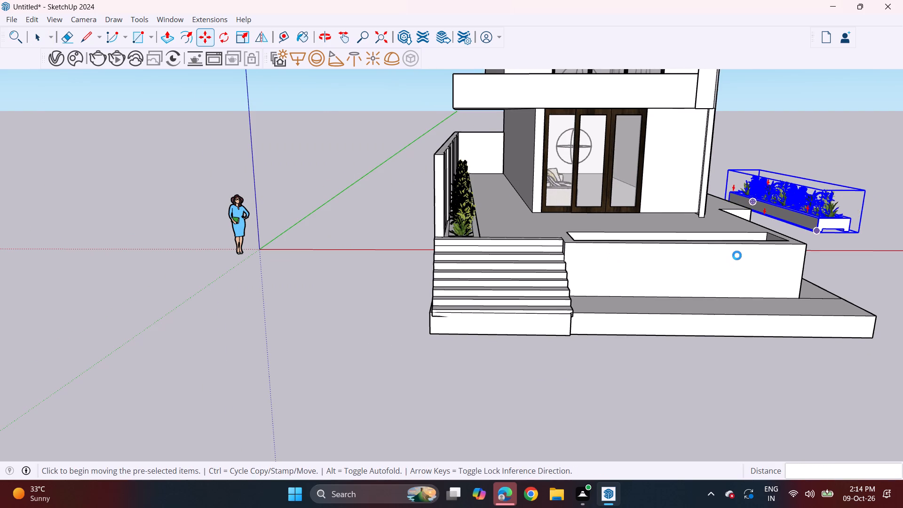
shift+middle_drag(813, 254, 547, 289)
middle_drag(644, 300, 641, 334)
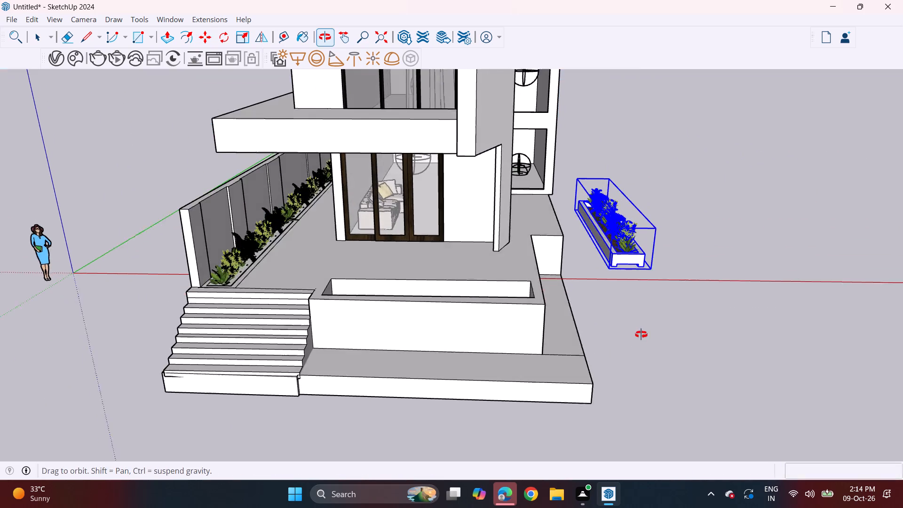
middle_drag(641, 334, 629, 324)
click(222, 34)
click(668, 348)
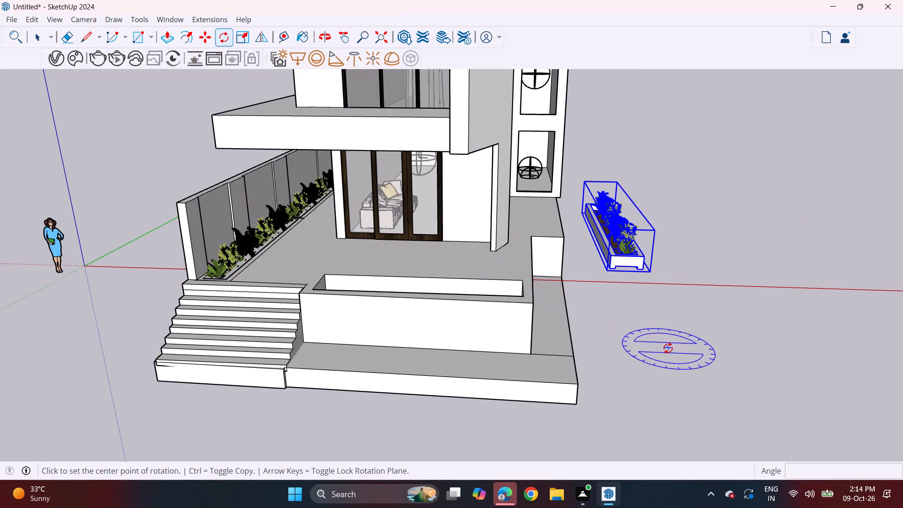
drag(737, 352, 736, 357)
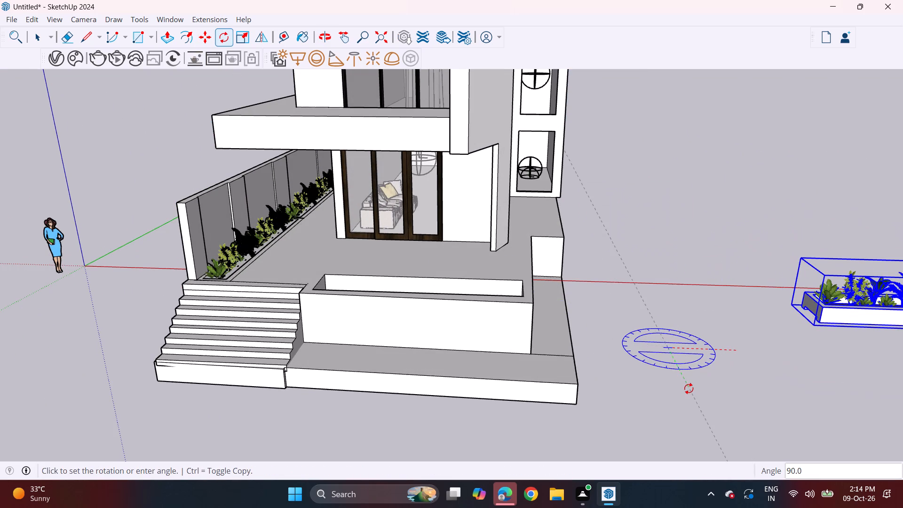
click(688, 389)
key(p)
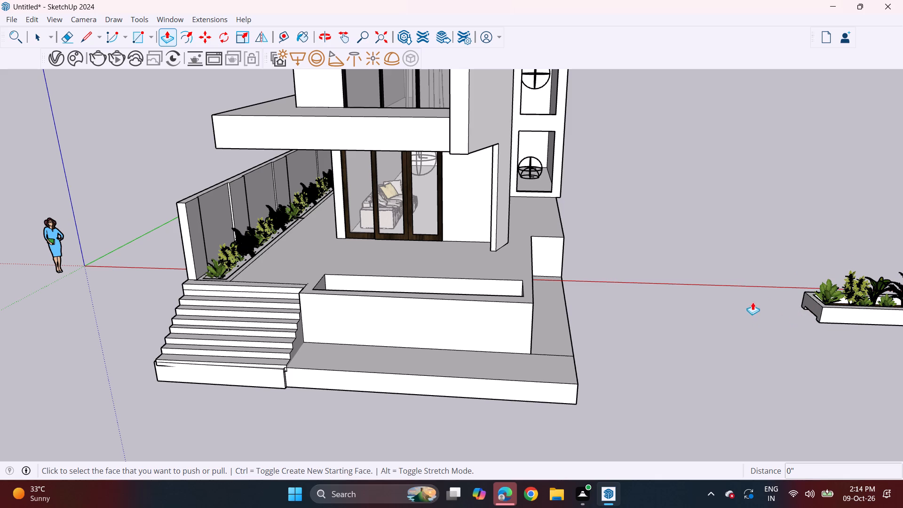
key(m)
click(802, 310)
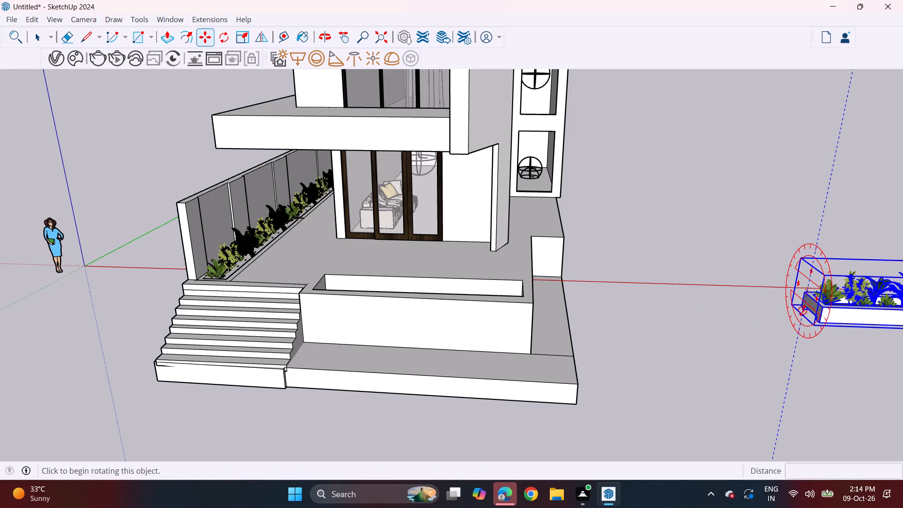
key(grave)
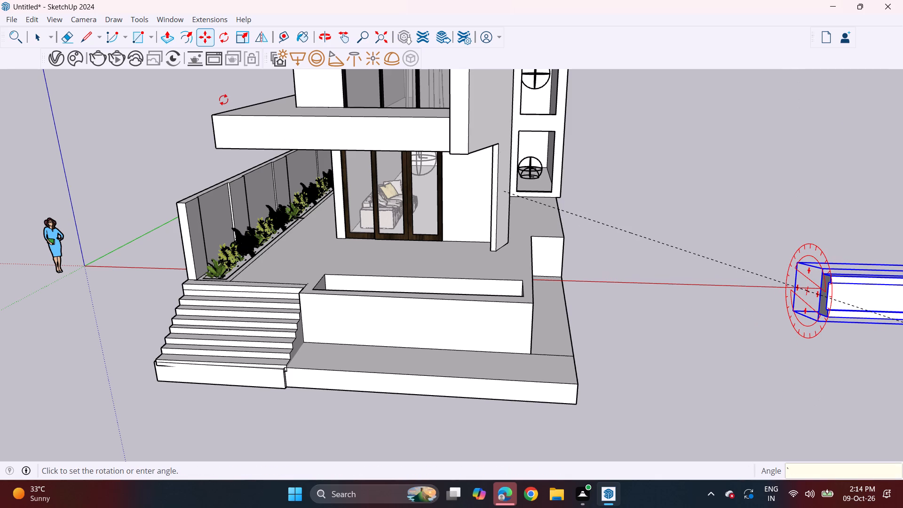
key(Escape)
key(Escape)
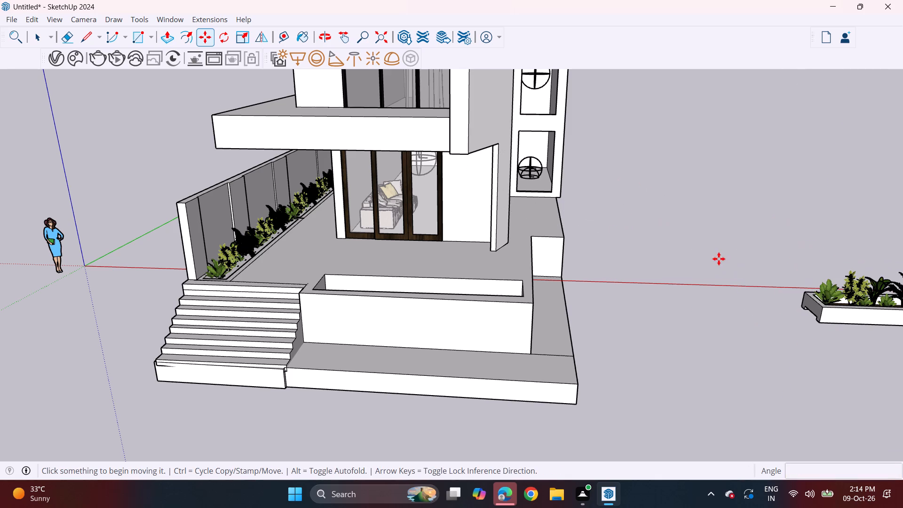
Move the rotated planter group from the open ground to the stair-side end of the front terrace planter recess.
click(206, 44)
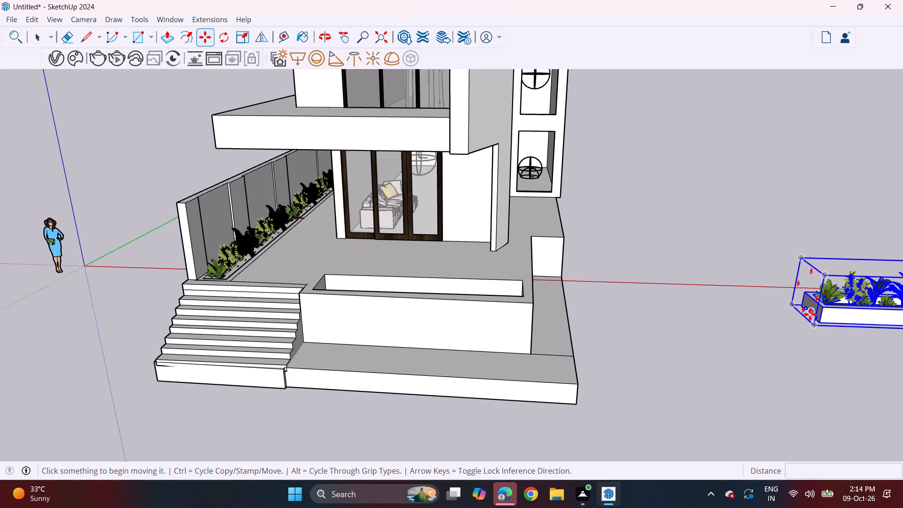
click(810, 314)
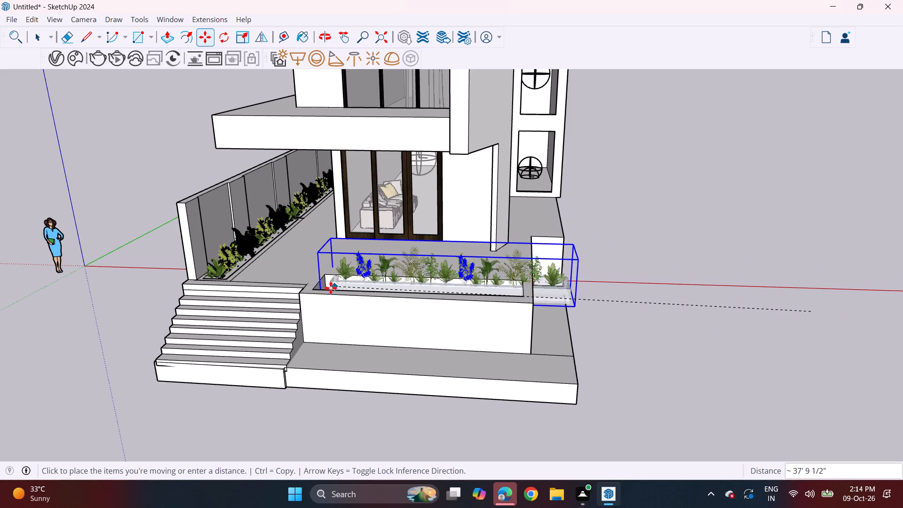
click(318, 288)
Shift the front planter group about 1' 4" along the green axis, back from the plinth face toward the house.
middle_drag(307, 309, 546, 284)
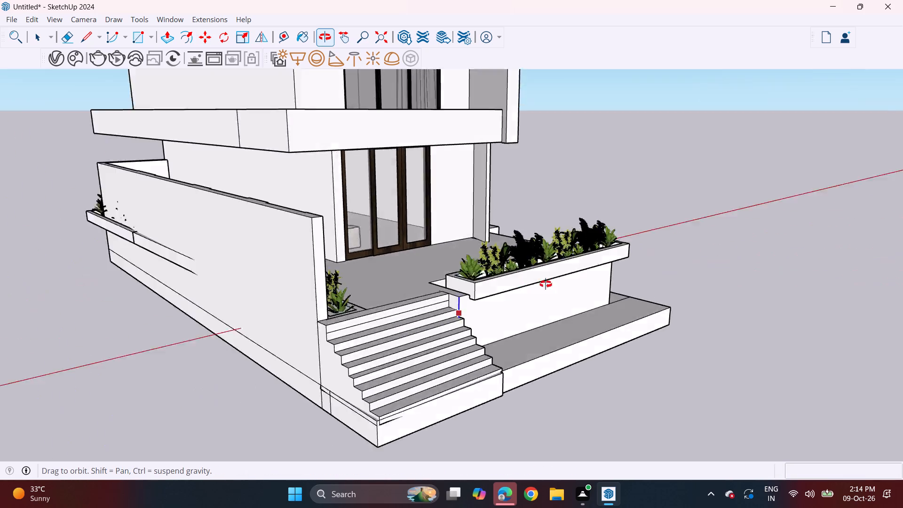
middle_drag(546, 284, 584, 284)
scroll(524, 287, up, 14)
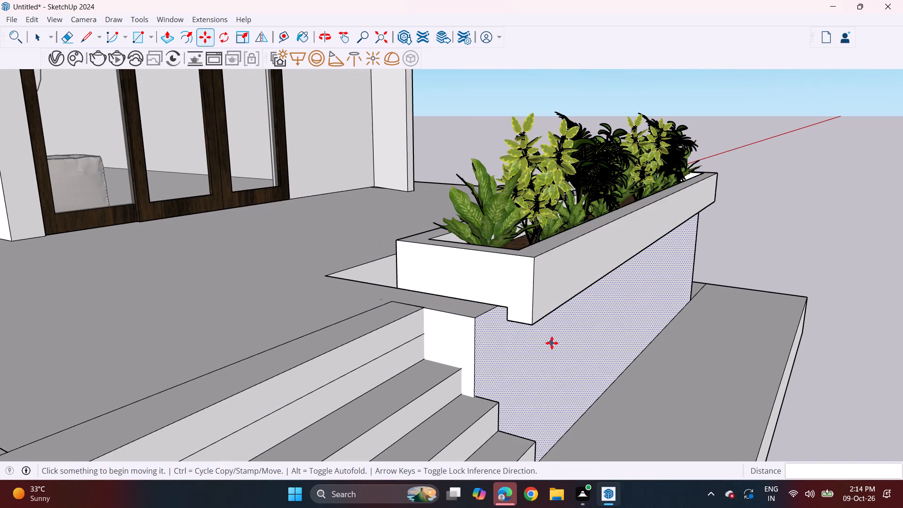
click(533, 323)
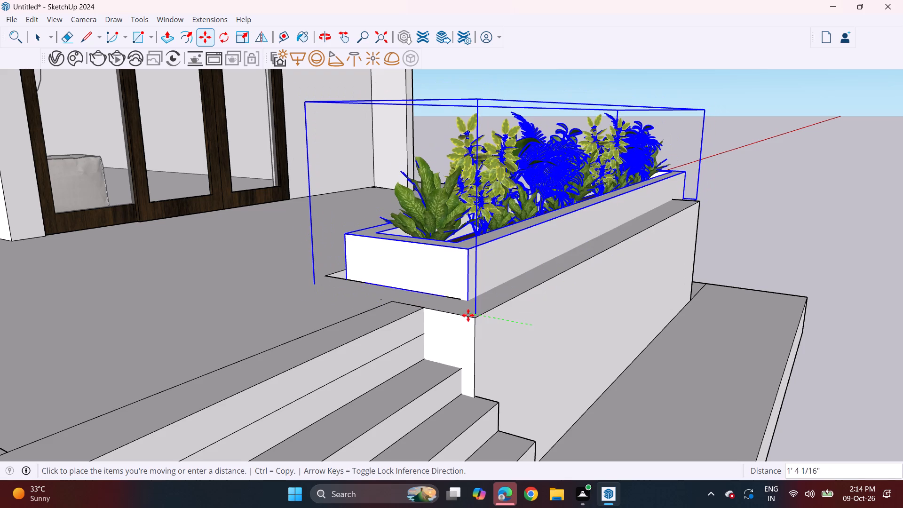
click(470, 313)
Lower the front planter group 6" into the terrace recess.
middle_drag(647, 272, 491, 269)
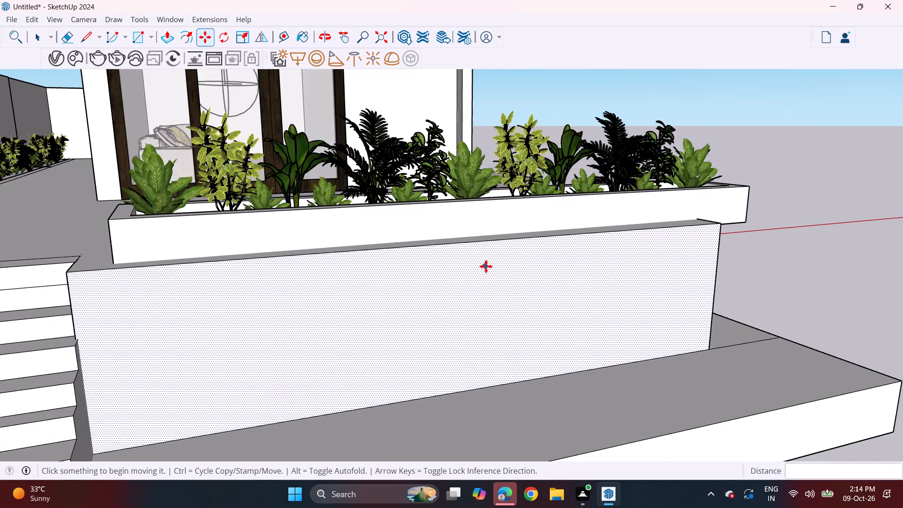
scroll(486, 266, down, 6)
middle_drag(612, 258, 316, 278)
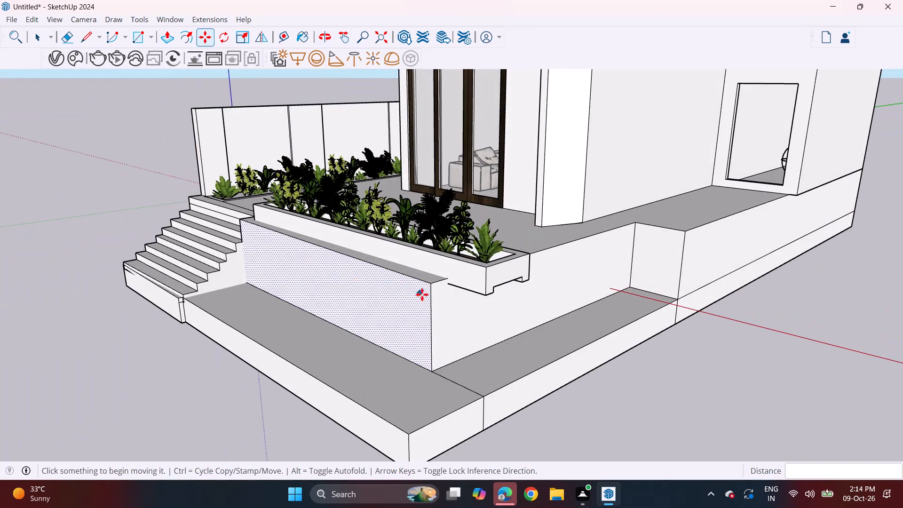
middle_drag(427, 296, 333, 302)
click(379, 284)
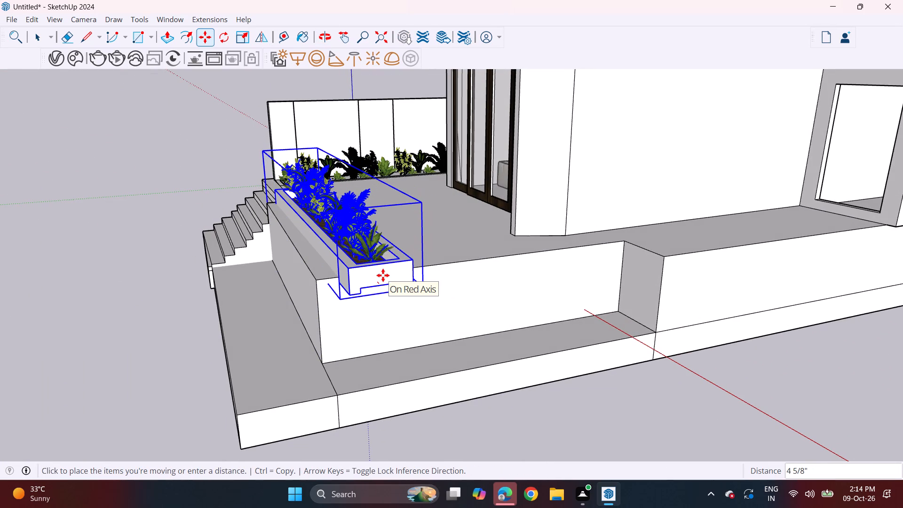
click(380, 298)
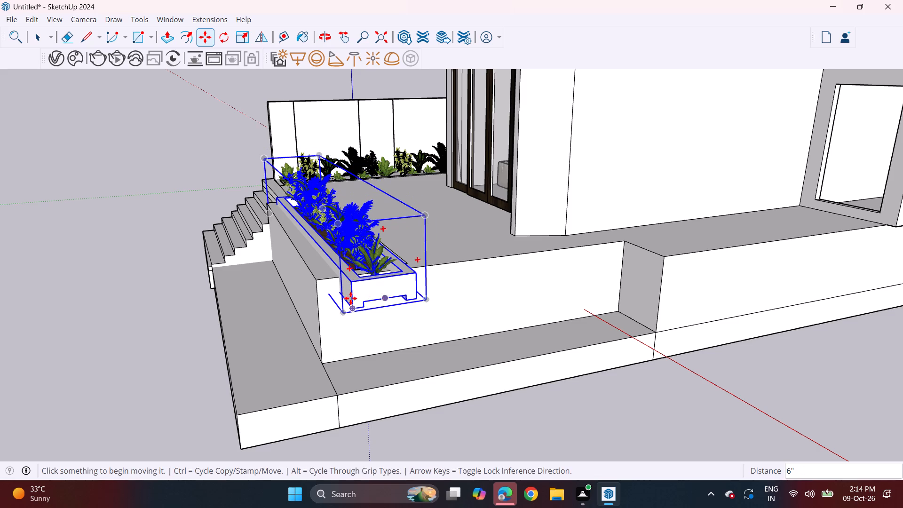
Move the front planter group about 6" farther back along the green axis, into line with the recess.
middle_drag(333, 295, 806, 302)
scroll(564, 264, up, 7)
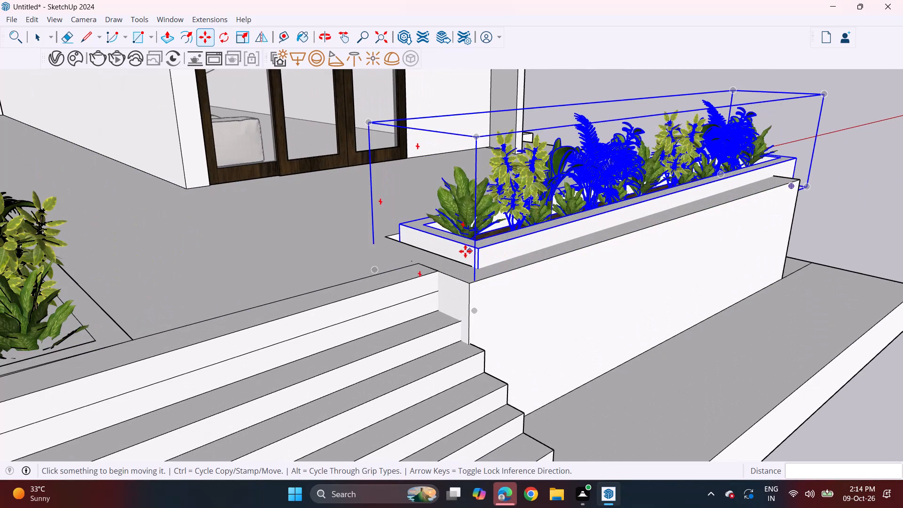
click(480, 247)
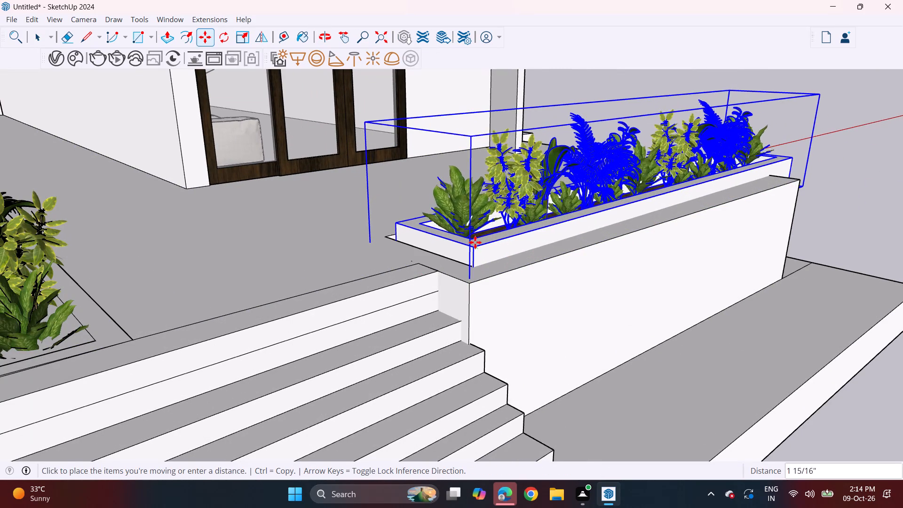
middle_drag(485, 244, 530, 318)
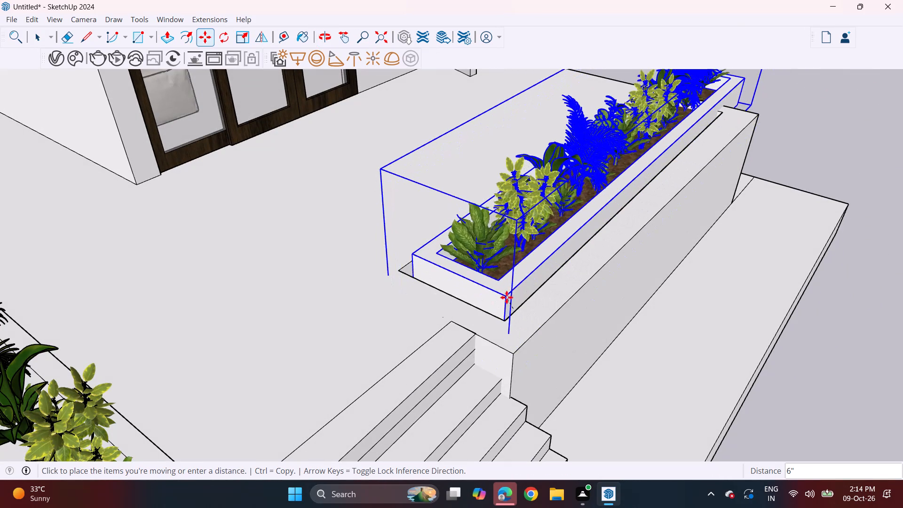
click(503, 293)
Lower the front planter group farther into the recess so its rim sits closer to the terrace floor.
middle_drag(520, 299, 419, 248)
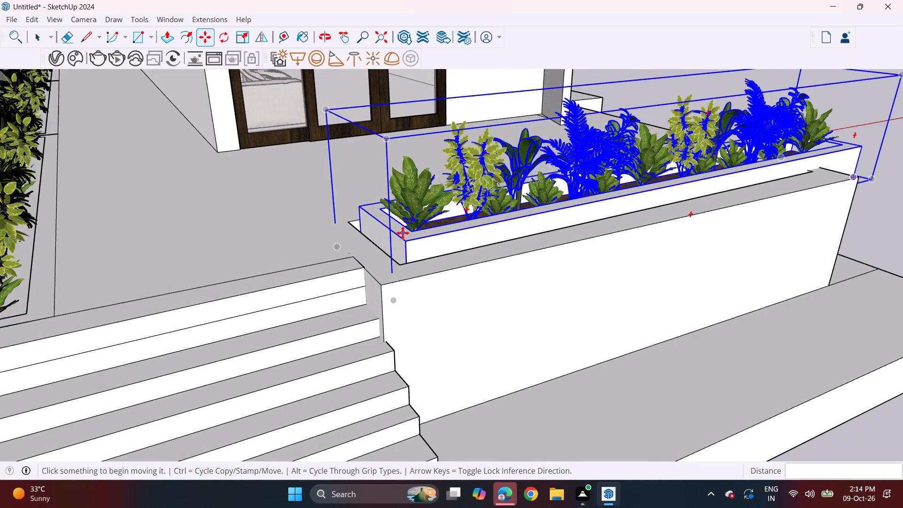
scroll(403, 233, up, 7)
click(411, 244)
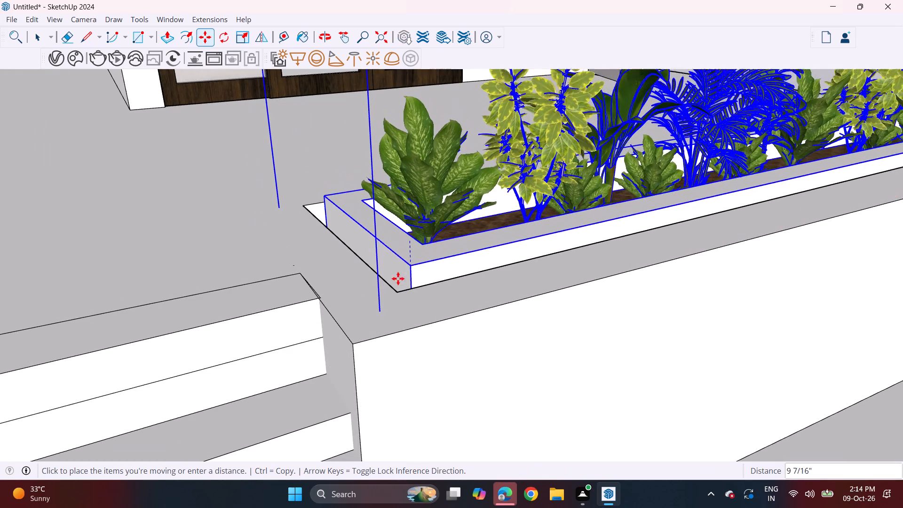
click(405, 265)
middle_drag(396, 272, 566, 275)
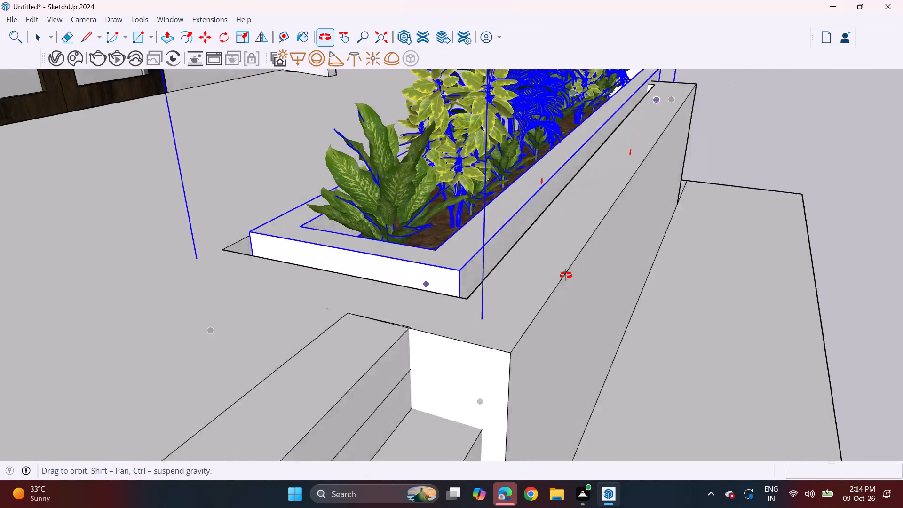
Shift the front planter group about 3 7/8" and another 6" to line its front corner up with the terrace recess.
middle_drag(566, 275, 595, 275)
scroll(481, 278, up, 4)
drag(460, 265, 465, 269)
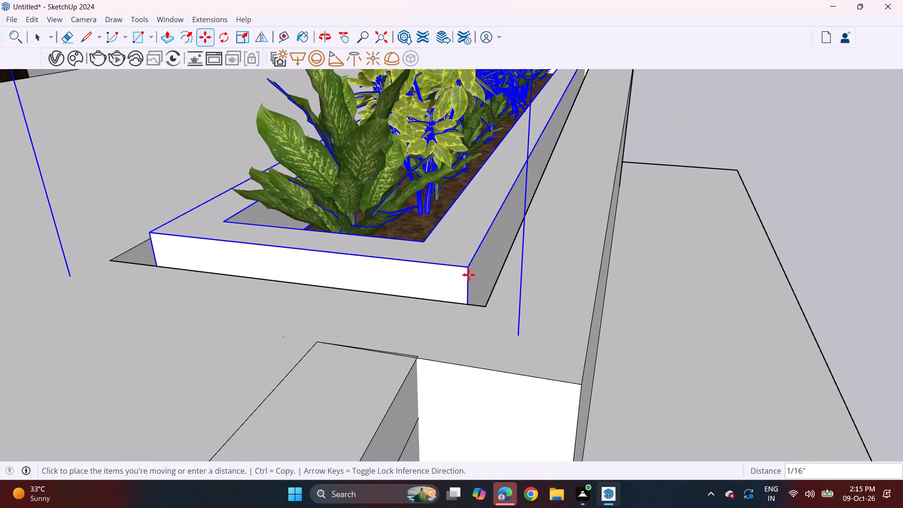
click(466, 248)
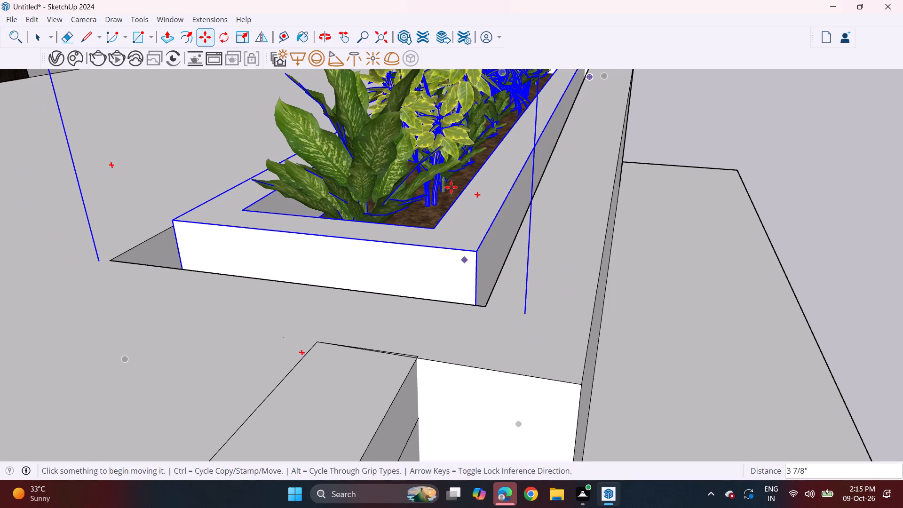
double_click(445, 160)
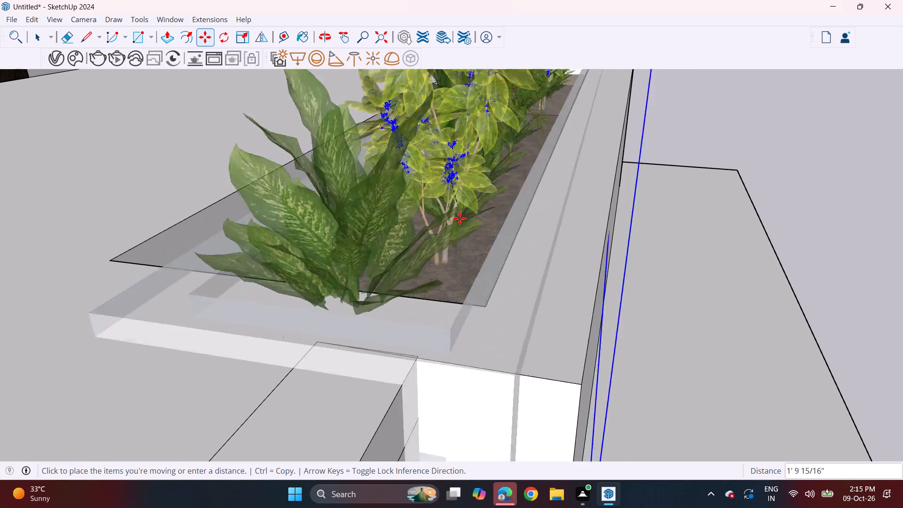
click(461, 169)
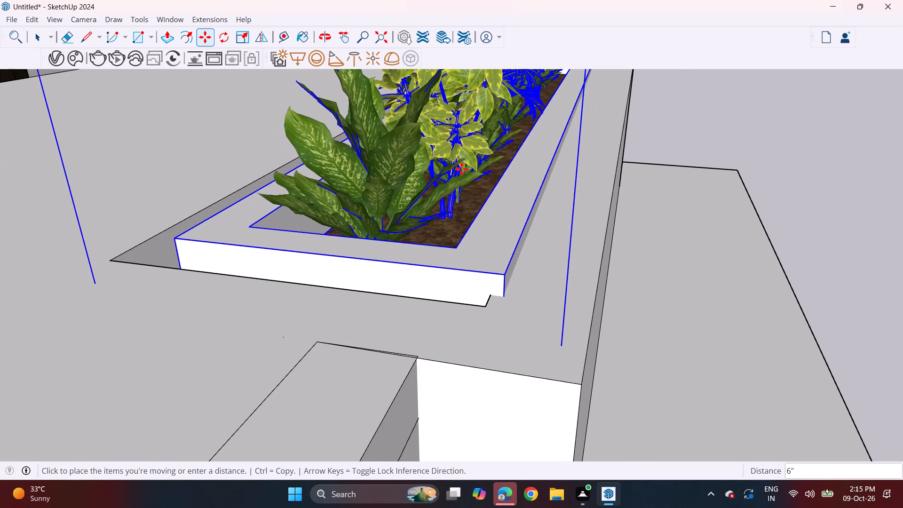
Lower the front planter group about 3 5/8" so its rim sits flush with the terrace floor.
middle_drag(404, 197, 610, 181)
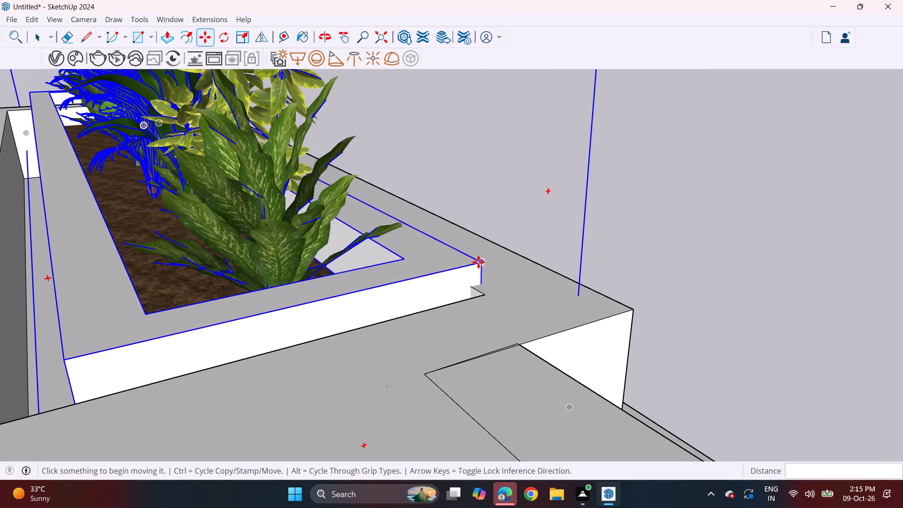
click(480, 261)
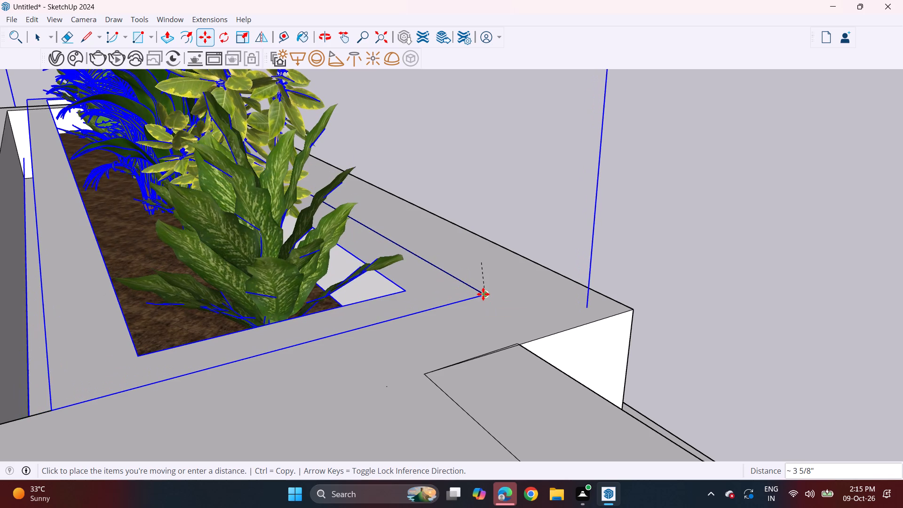
click(483, 294)
Scale the front planter group to about 0.84 along the green axis so its overhanging end fits inside the recess.
middle_drag(517, 273, 183, 257)
scroll(517, 273, up, 1)
middle_drag(682, 214, 542, 197)
scroll(610, 212, up, 1)
scroll(540, 196, down, 3)
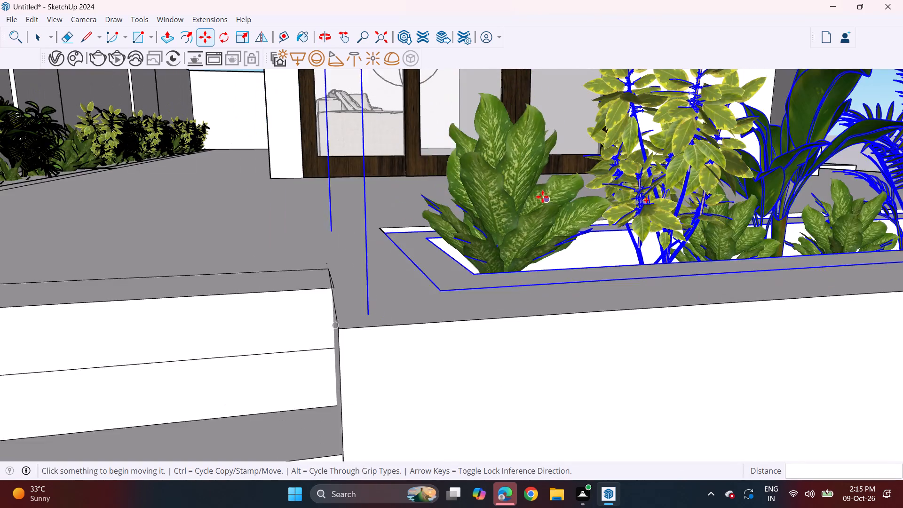
scroll(542, 197, down, 17)
shift+middle_drag(724, 253, 512, 252)
middle_drag(784, 255, 570, 280)
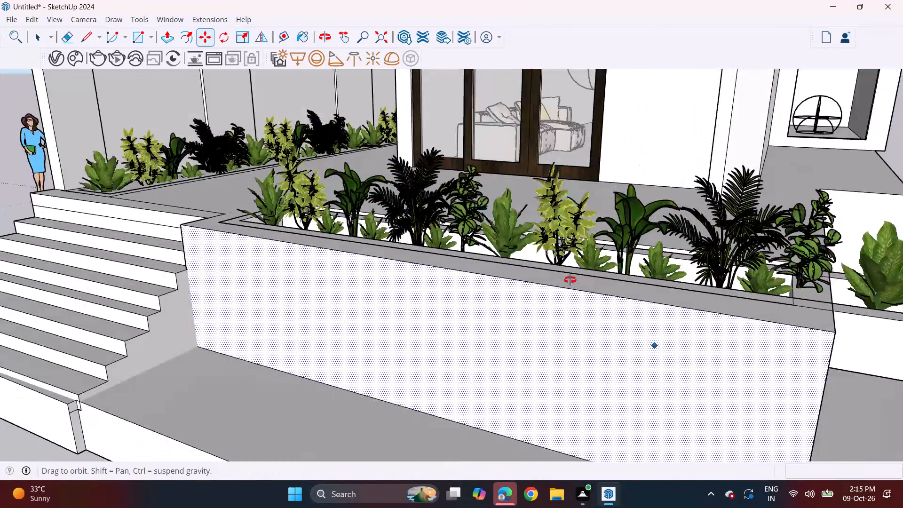
middle_drag(570, 280, 416, 275)
scroll(424, 268, down, 3)
key(space)
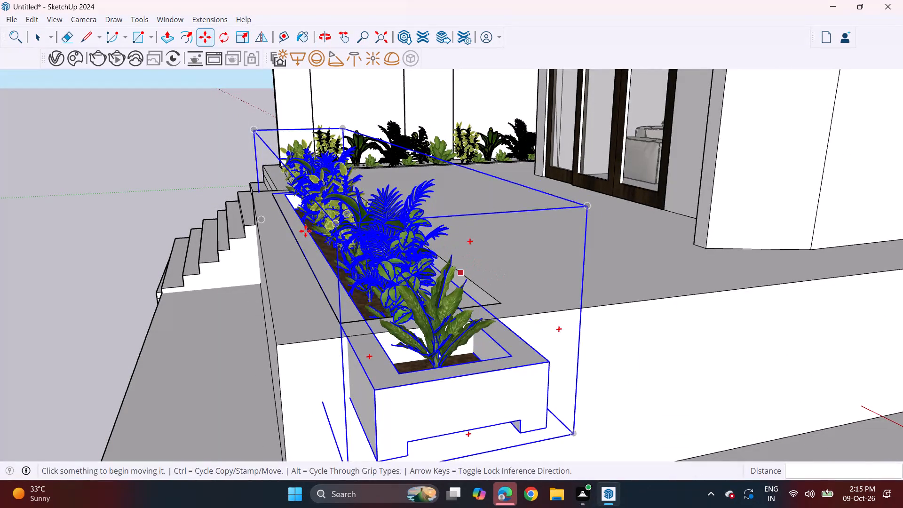
click(139, 217)
scroll(186, 196, down, 2)
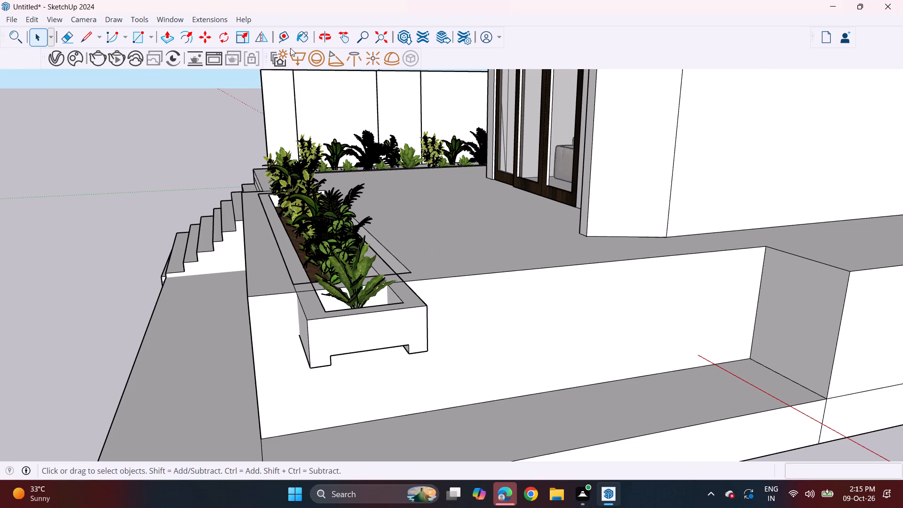
click(246, 29)
click(353, 316)
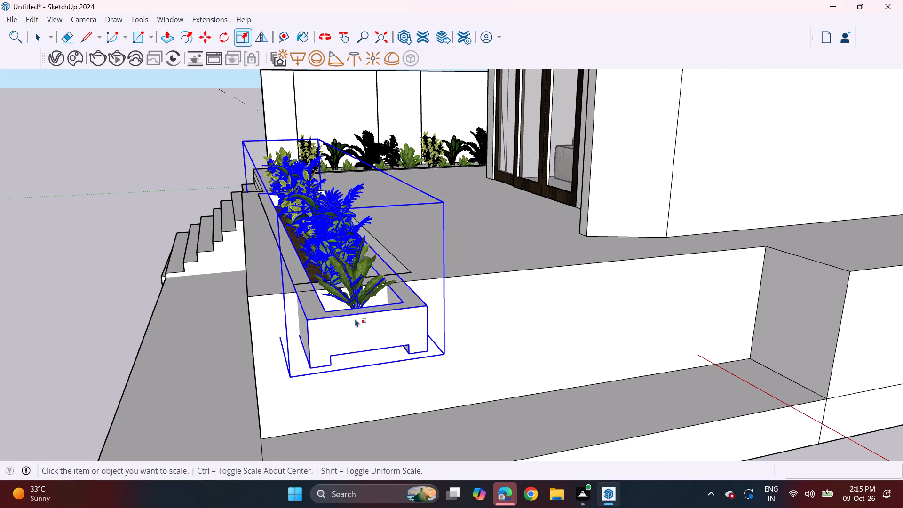
click(369, 290)
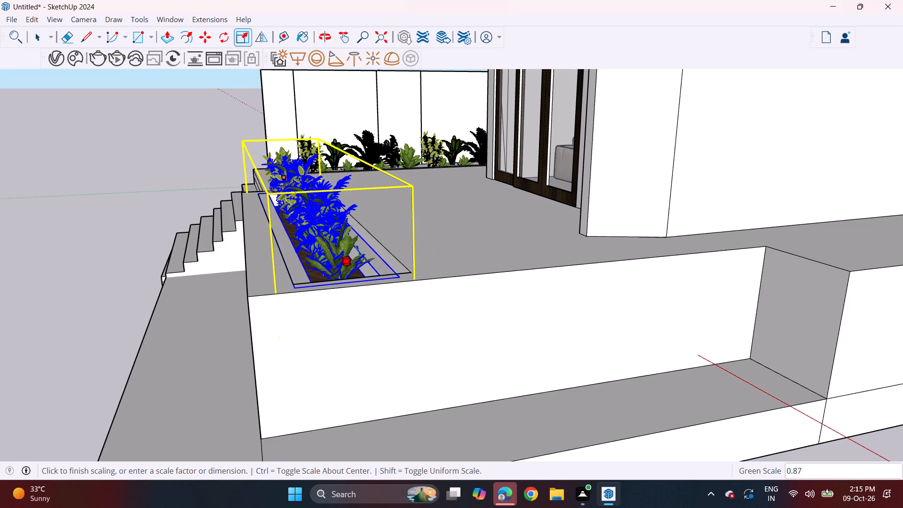
click(357, 246)
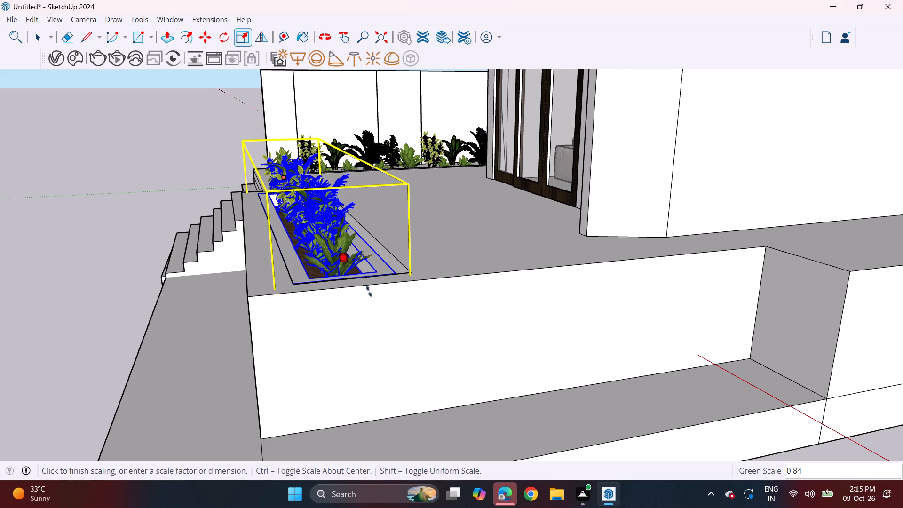
Scale the front planter group to about 1.12 along the red axis to fill the recess width, and deselect it.
middle_drag(372, 278, 289, 279)
click(348, 194)
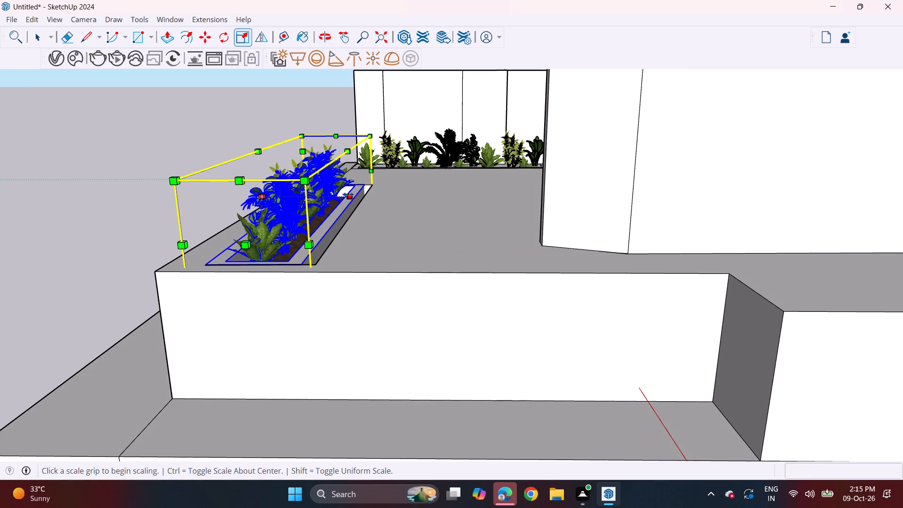
click(361, 210)
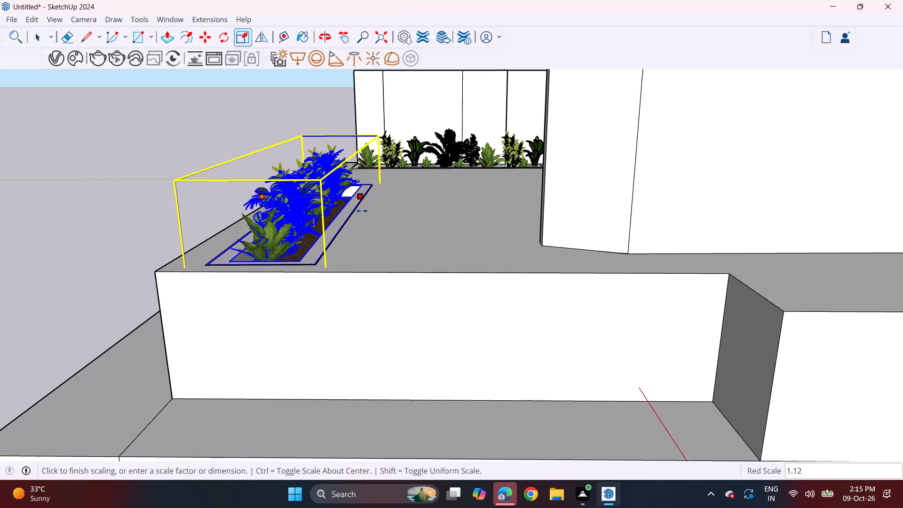
middle_drag(238, 295, 572, 266)
scroll(556, 262, down, 9)
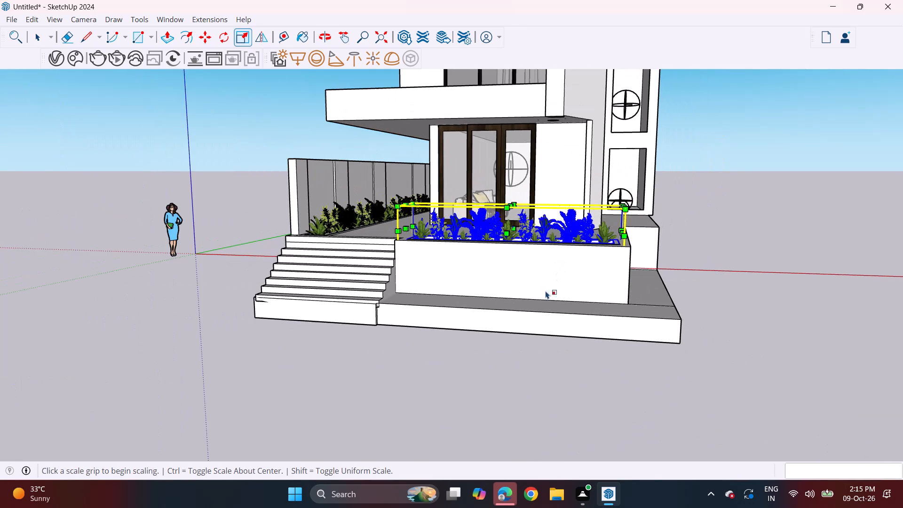
key(space)
click(758, 237)
middle_drag(537, 288, 595, 281)
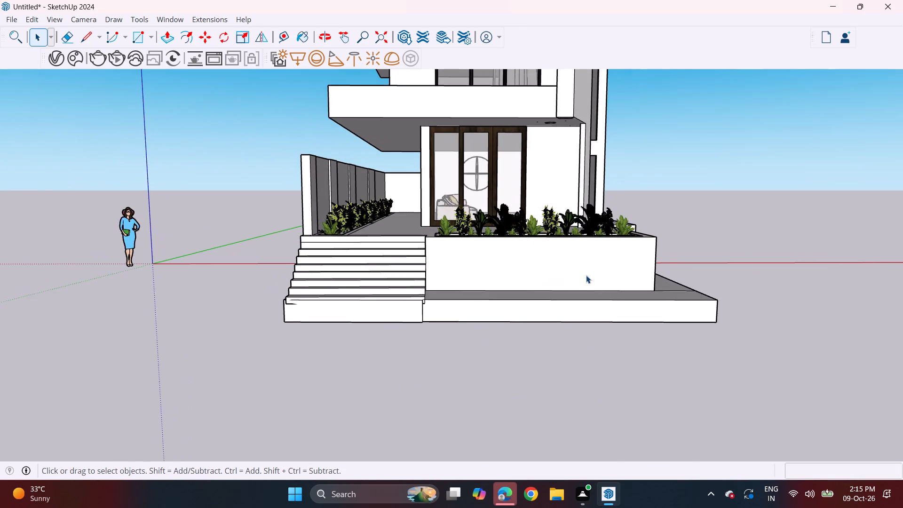
scroll(582, 267, down, 2)
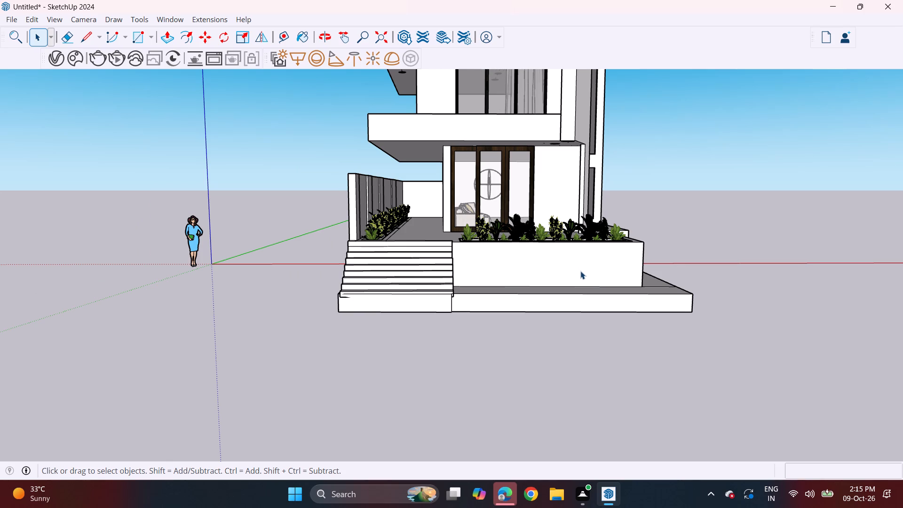
Import the cact+plants model from Downloads and place it on the ground beside the plinth.
click(12, 24)
click(48, 182)
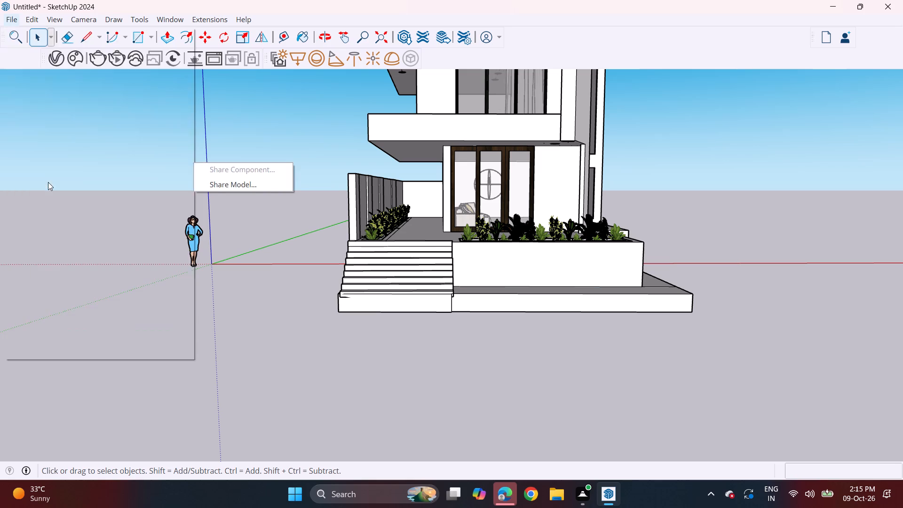
scroll(280, 199, down, 6)
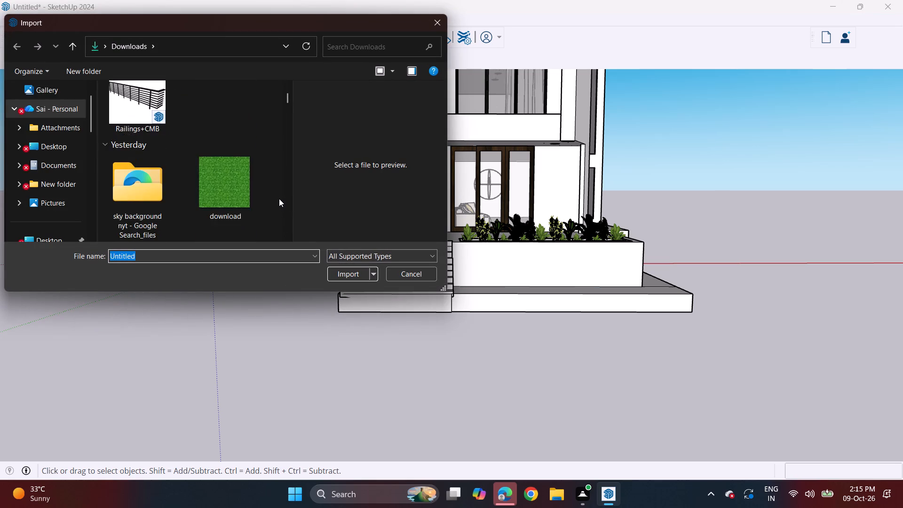
scroll(277, 197, down, 9)
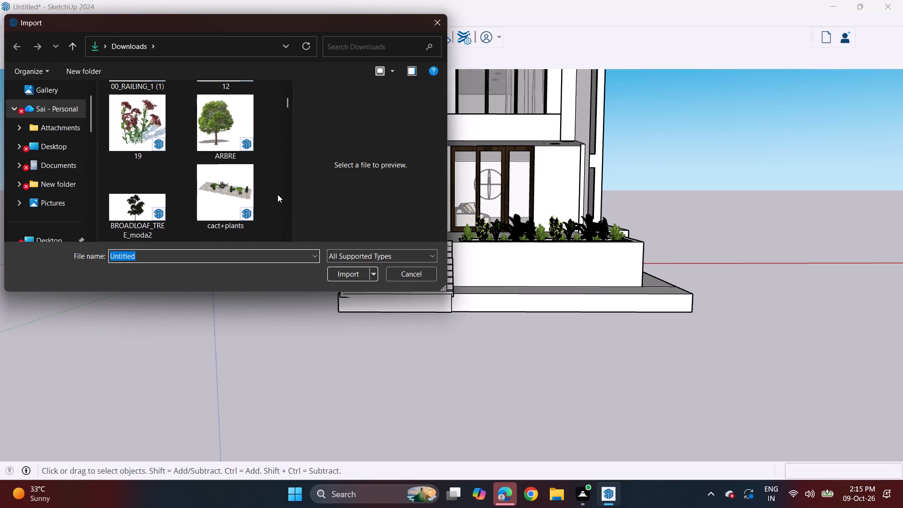
scroll(277, 194, down, 1)
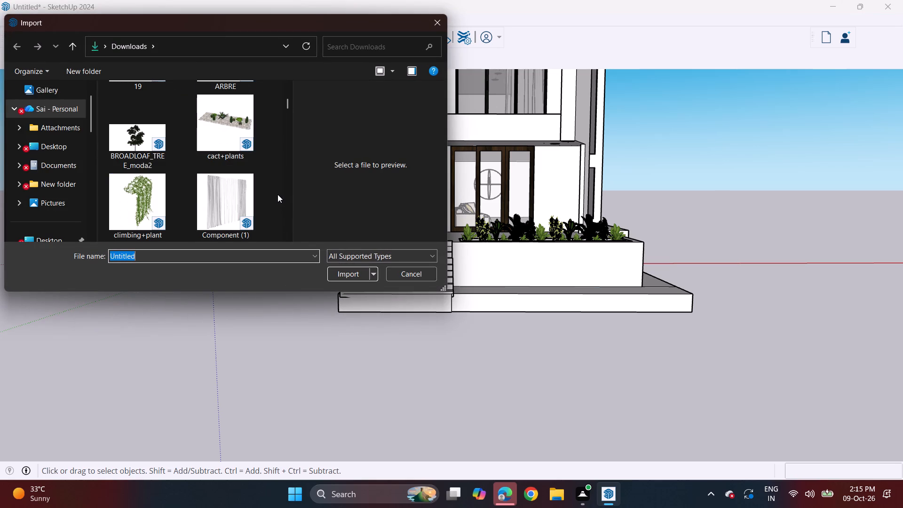
click(227, 116)
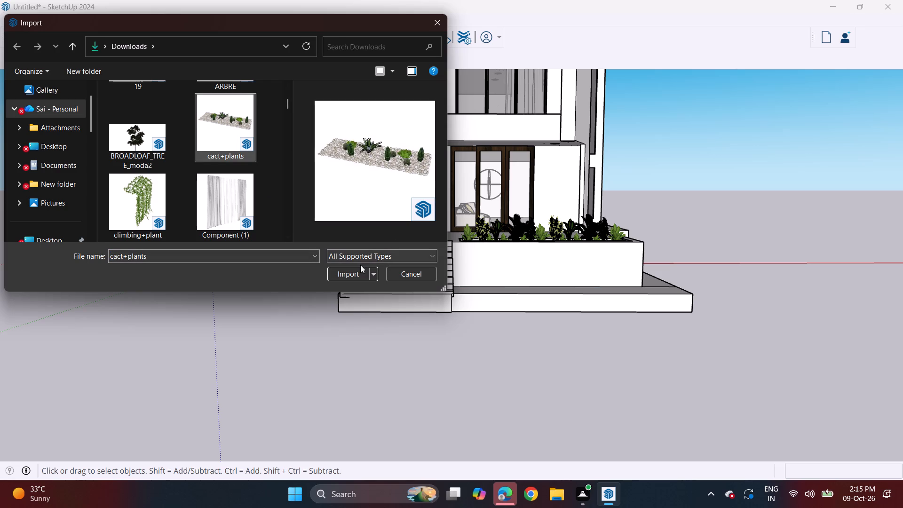
click(357, 269)
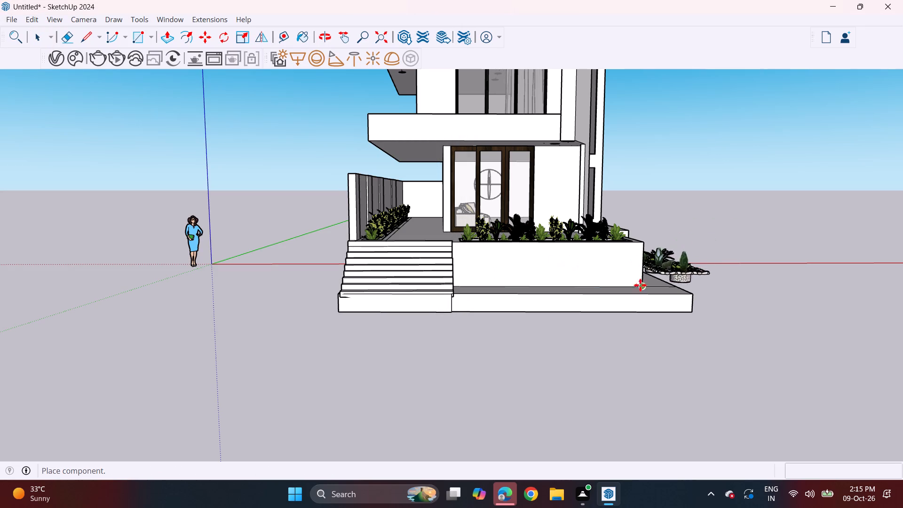
click(754, 310)
Explode the imported cactus-and-pebble component into its separate parts and clear the selection.
scroll(779, 296, up, 3)
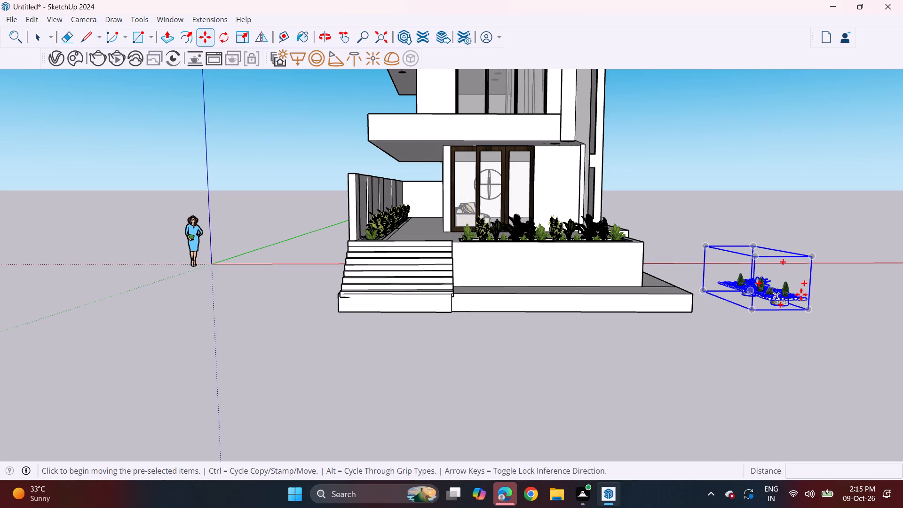
scroll(801, 294, up, 4)
middle_drag(789, 282, 681, 308)
scroll(733, 296, up, 6)
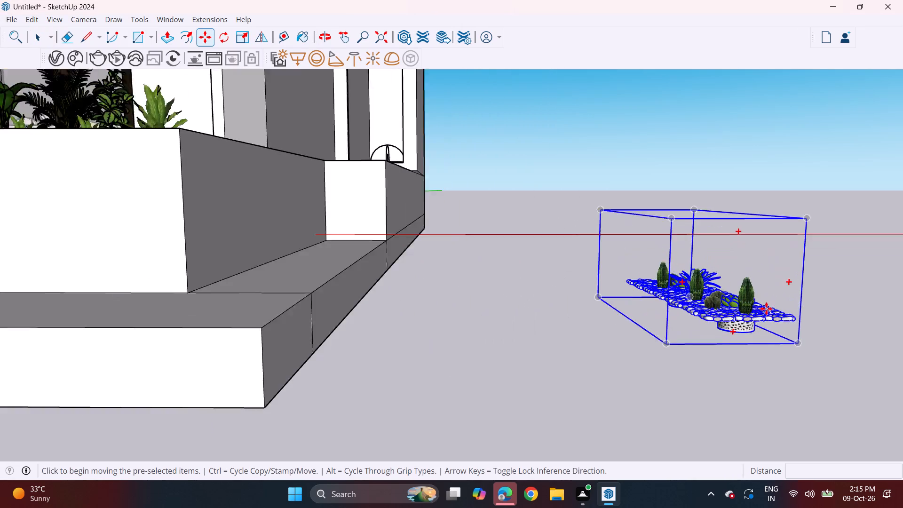
scroll(766, 309, up, 14)
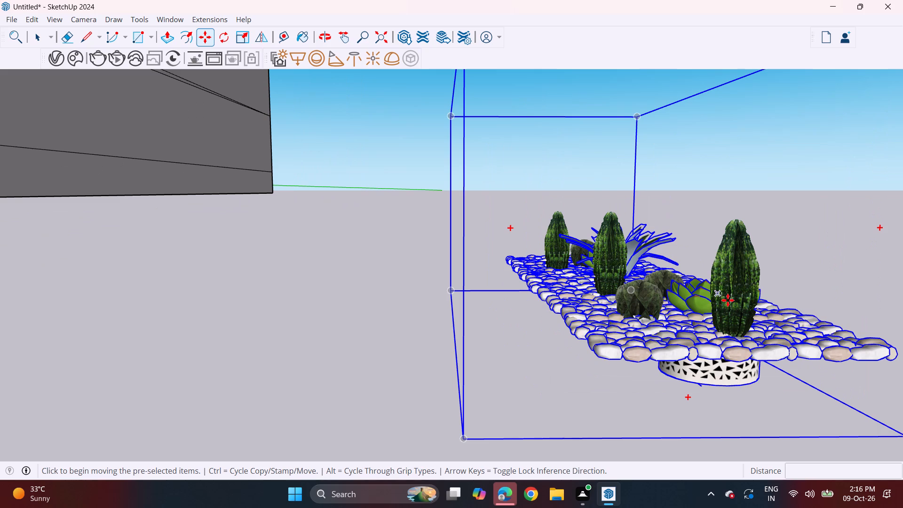
right_click(728, 300)
click(760, 93)
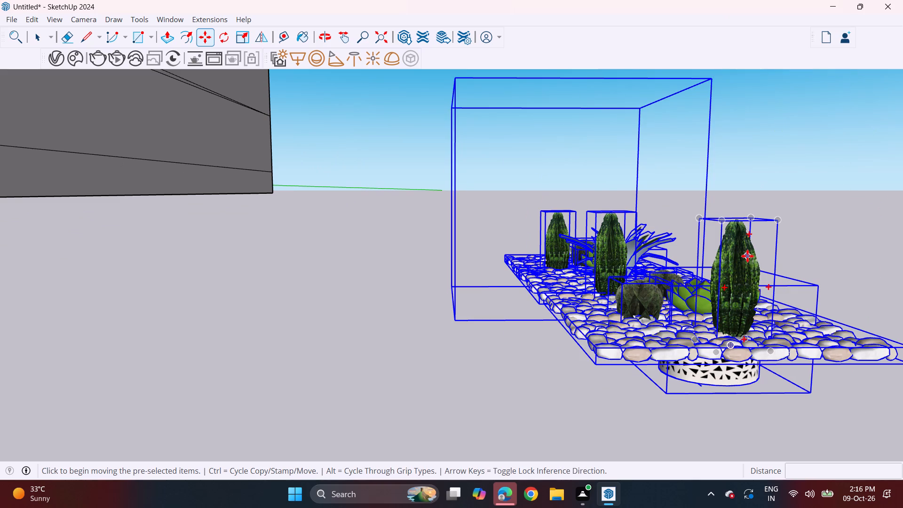
click(747, 256)
key(space)
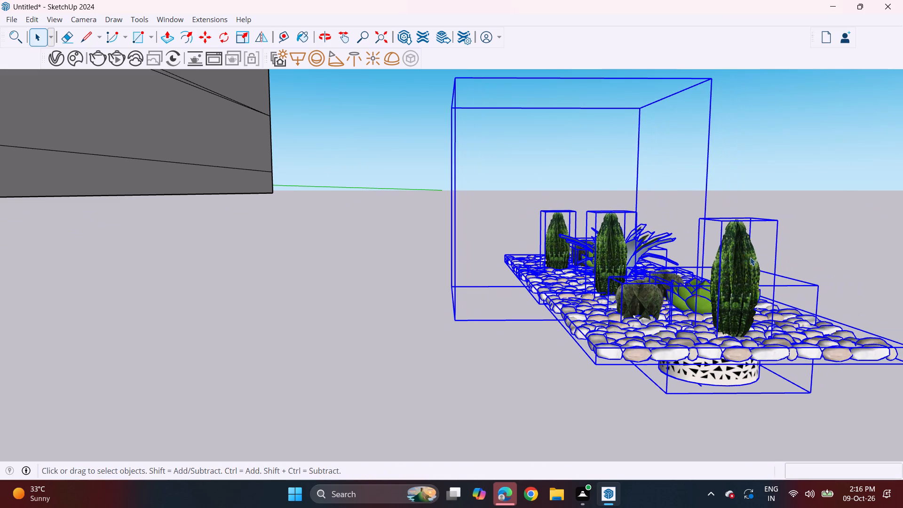
click(792, 240)
Copy the nearest tall cactus about 25' 4" onto the lower plinth ledge beside the terrace block.
click(755, 275)
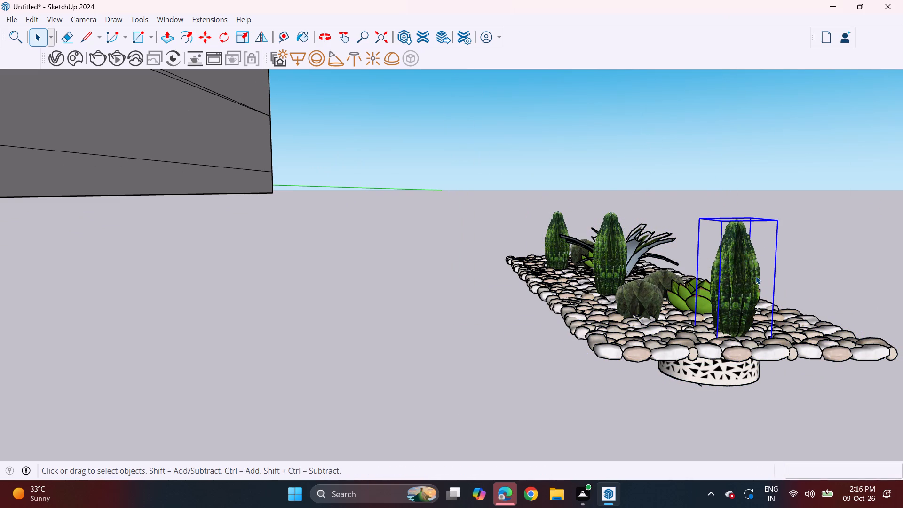
key(m)
click(747, 283)
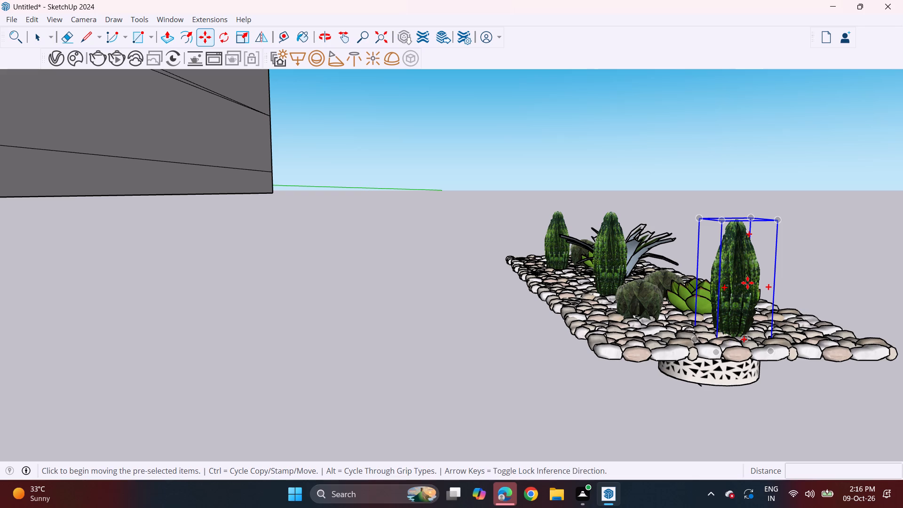
scroll(421, 297, down, 7)
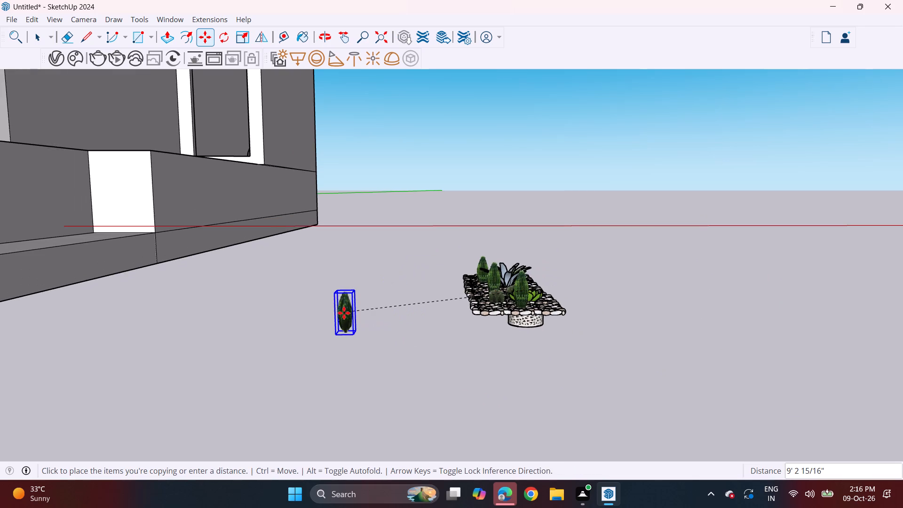
shift+middle_drag(357, 315, 825, 288)
scroll(586, 268, down, 7)
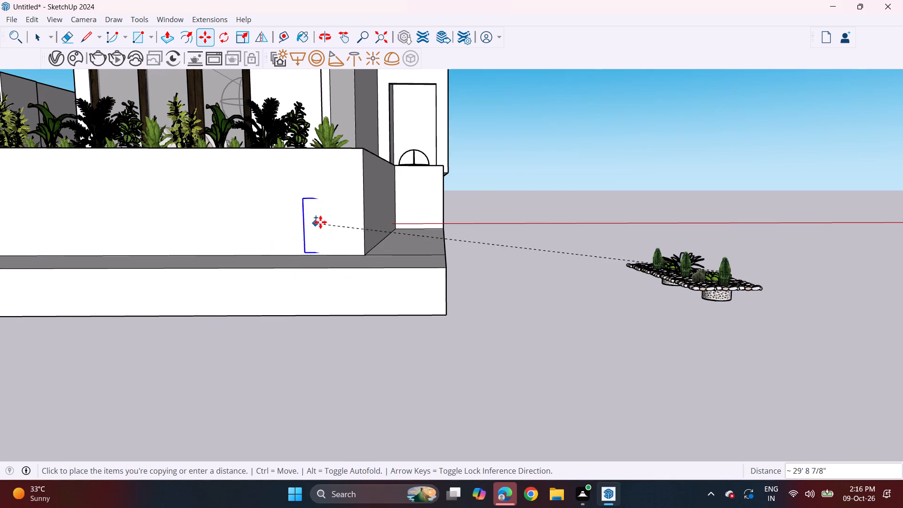
click(421, 252)
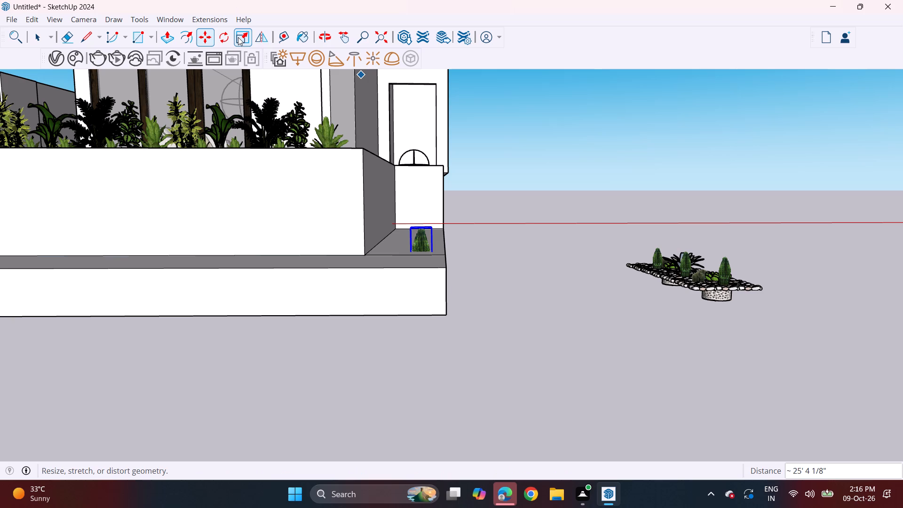
Scale the copied cactus on the plinth ledge up uniformly into a tall plant, several times its original size.
click(238, 37)
click(435, 231)
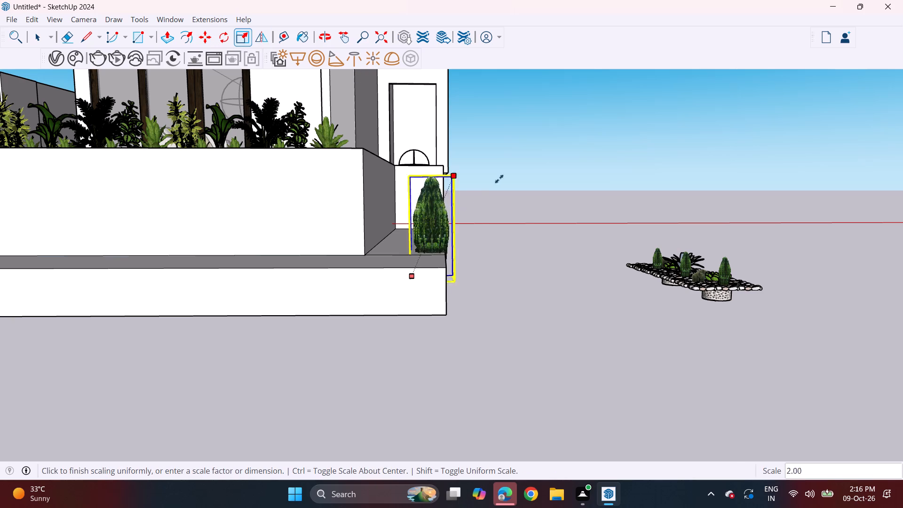
click(538, 131)
Move the enlarged cactus about 6' 6" along the ledge to stand in front of the terrace block's corner.
scroll(526, 151, down, 4)
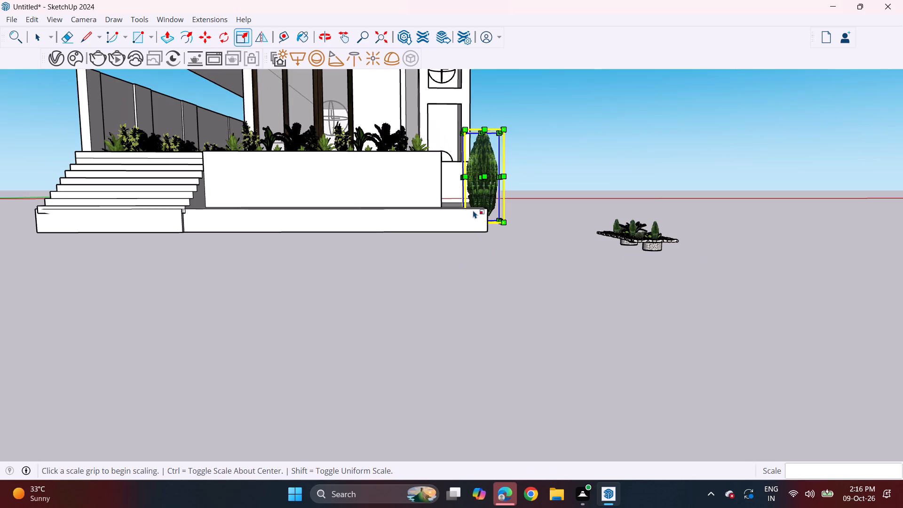
ctrl+middle_click(473, 210)
shift+middle_drag(482, 223, 502, 254)
middle_drag(511, 279, 515, 286)
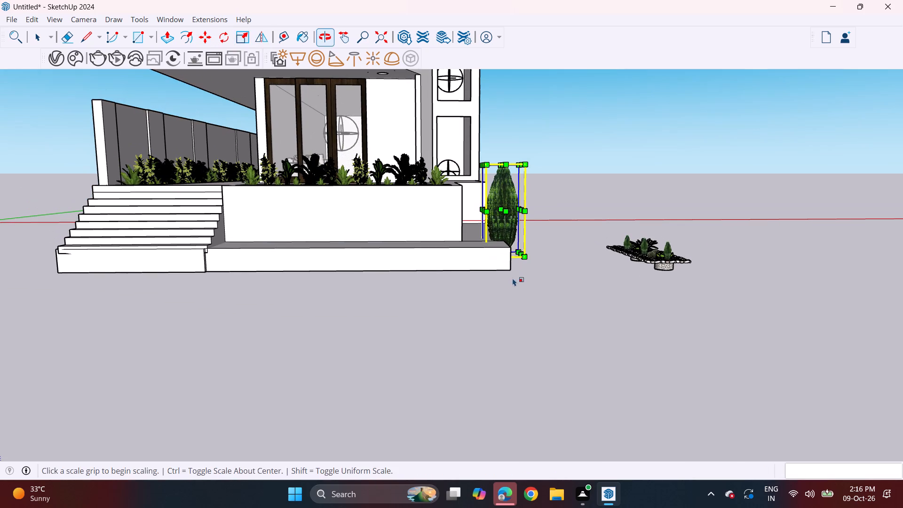
key(m)
click(525, 257)
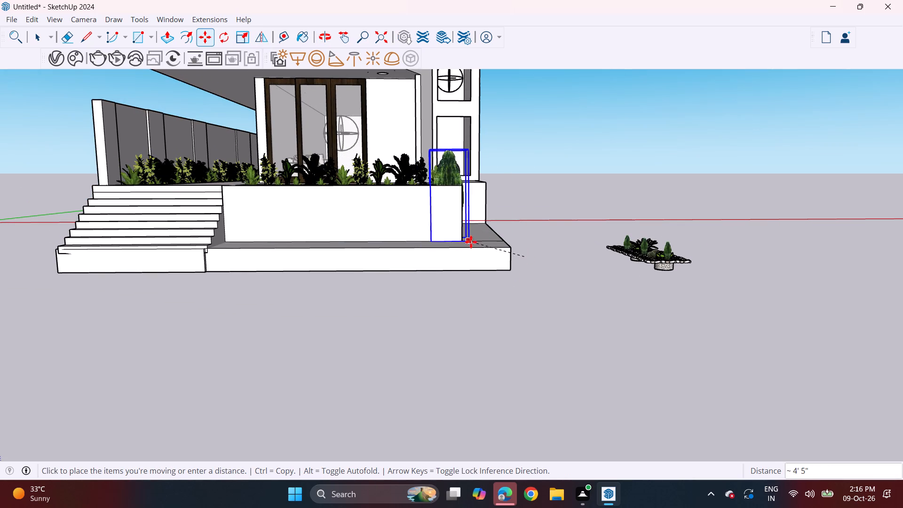
click(458, 249)
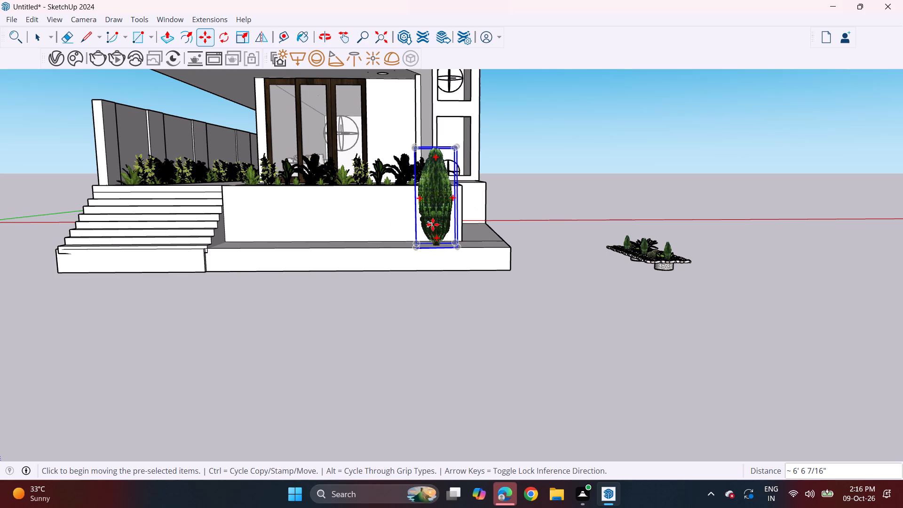
Copy the enlarged cactus about 43' 5" from the ledge to the planting strip along the boundary wall.
scroll(433, 224, down, 2)
middle_drag(429, 217, 529, 272)
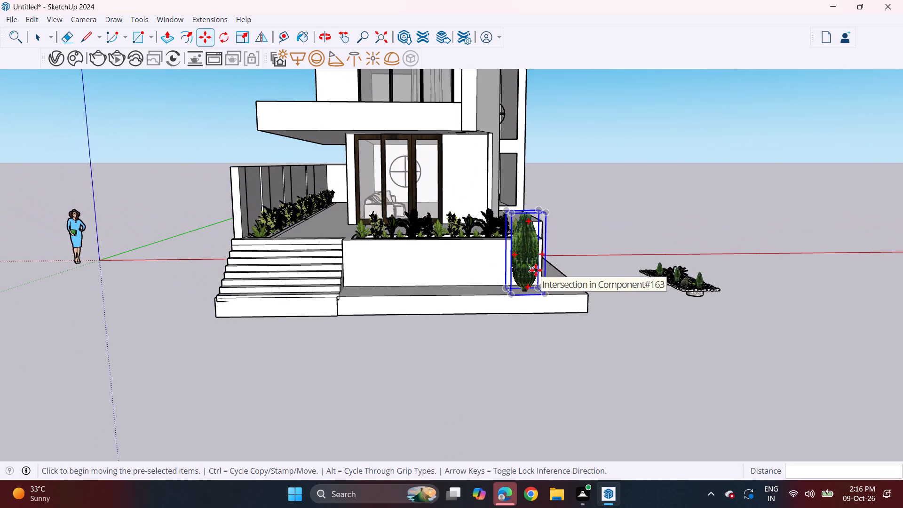
middle_drag(502, 288, 489, 292)
click(535, 298)
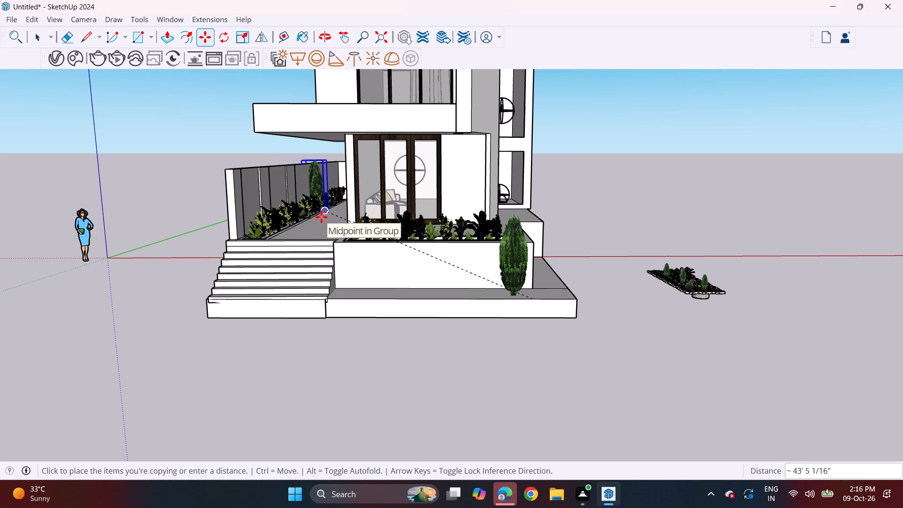
click(321, 217)
Scale the cactus in the wall-side planting uniformly to about 0.73.
middle_drag(374, 189, 383, 189)
middle_drag(326, 182, 355, 172)
scroll(306, 173, up, 7)
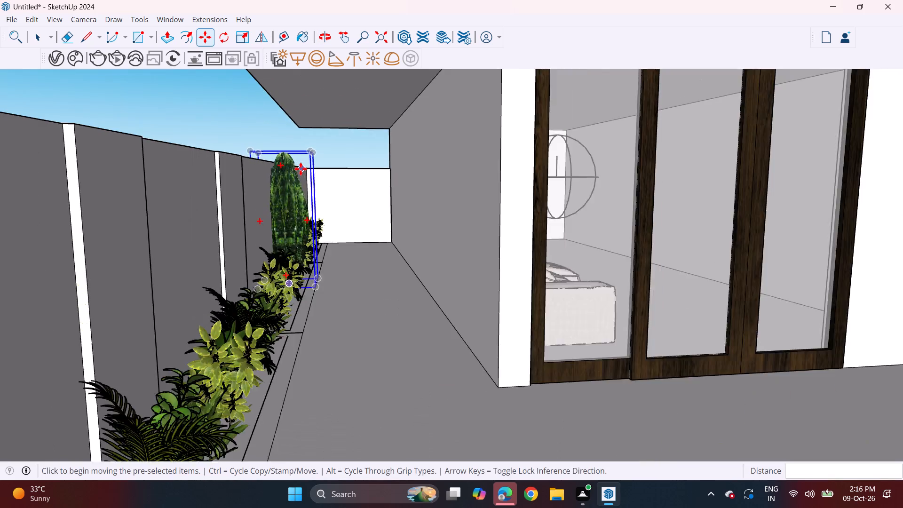
scroll(301, 169, up, 3)
click(240, 37)
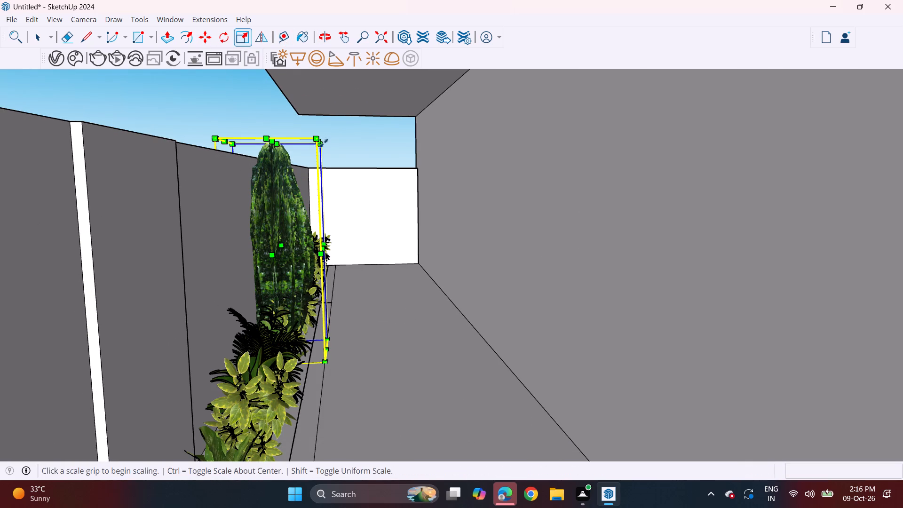
double_click(317, 142)
click(313, 209)
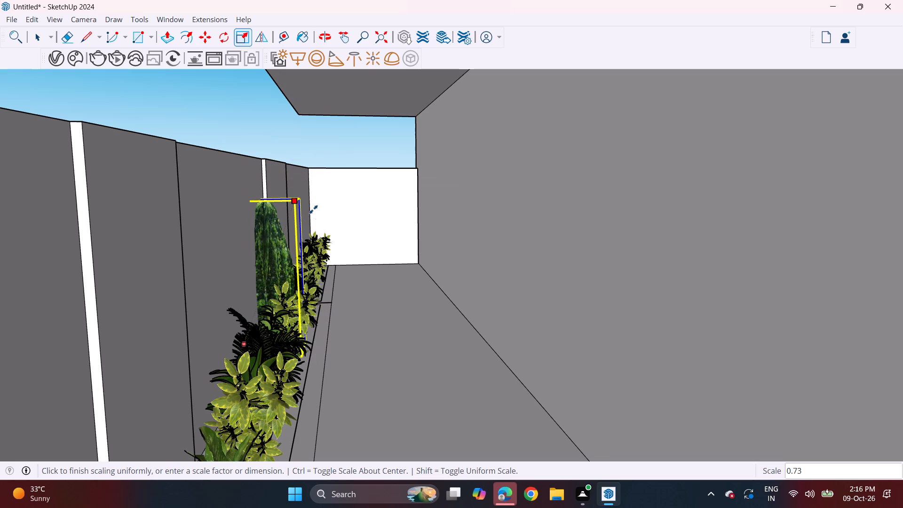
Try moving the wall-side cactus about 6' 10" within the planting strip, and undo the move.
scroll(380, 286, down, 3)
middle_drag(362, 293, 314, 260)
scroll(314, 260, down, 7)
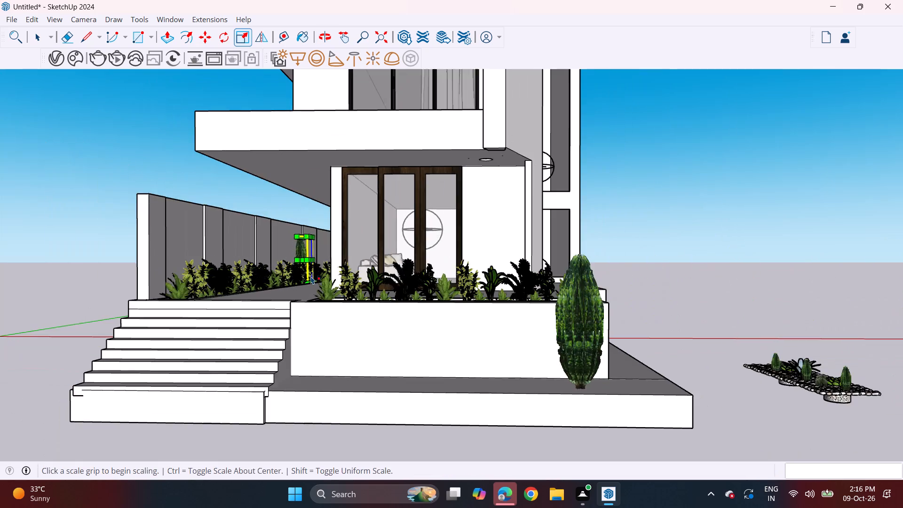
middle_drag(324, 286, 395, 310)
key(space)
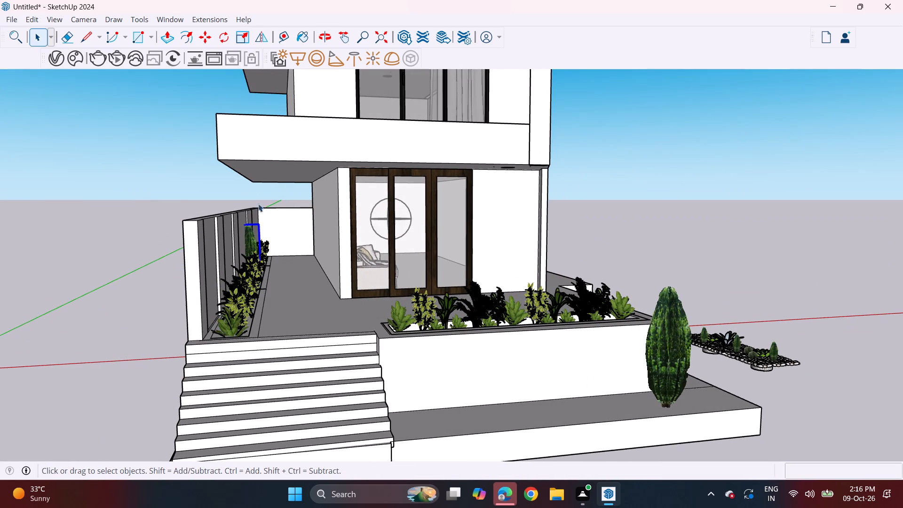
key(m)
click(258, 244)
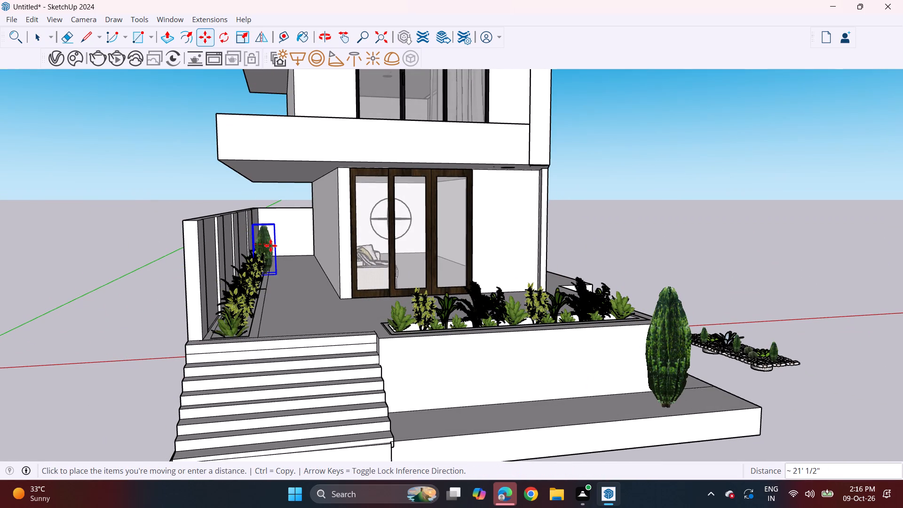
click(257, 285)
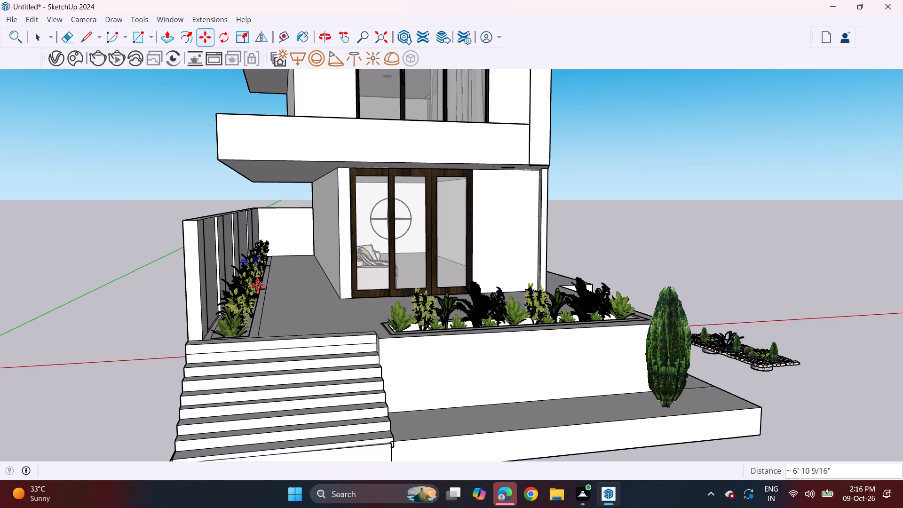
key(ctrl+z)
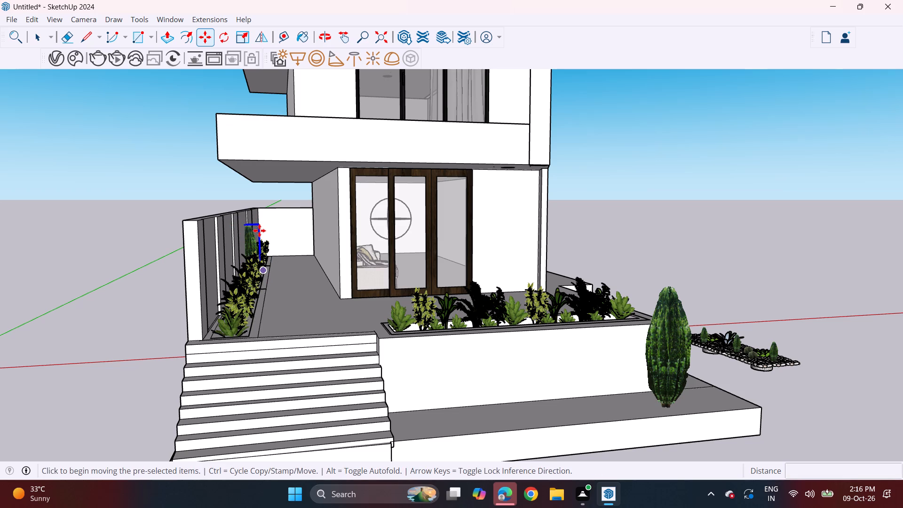
Copy the wall-side cactus about 1' 1" along the red axis within the planting strip.
click(266, 272)
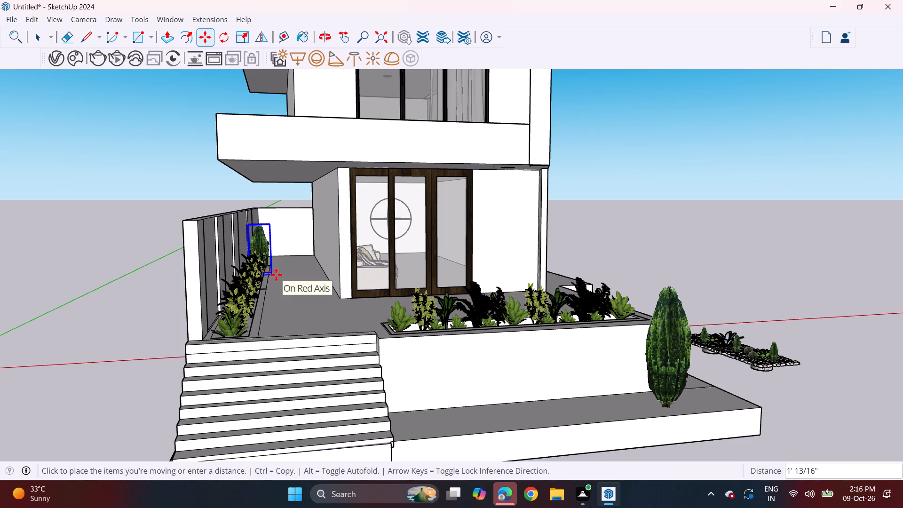
click(276, 275)
Delete the large cactus standing on the plinth ledge in front of the terrace block.
middle_drag(358, 291, 292, 290)
scroll(286, 268, down, 3)
middle_drag(305, 307, 336, 279)
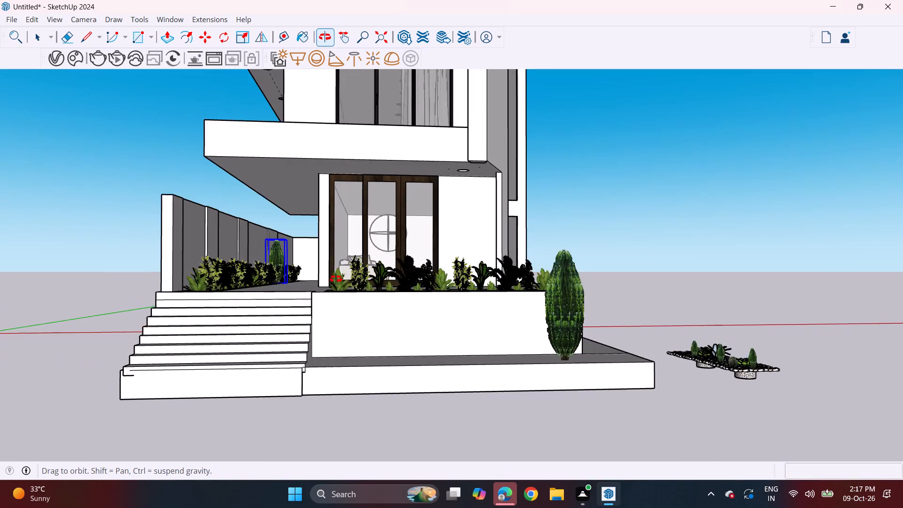
middle_drag(336, 279, 323, 293)
shift+middle_drag(364, 294, 401, 384)
middle_drag(418, 399, 407, 358)
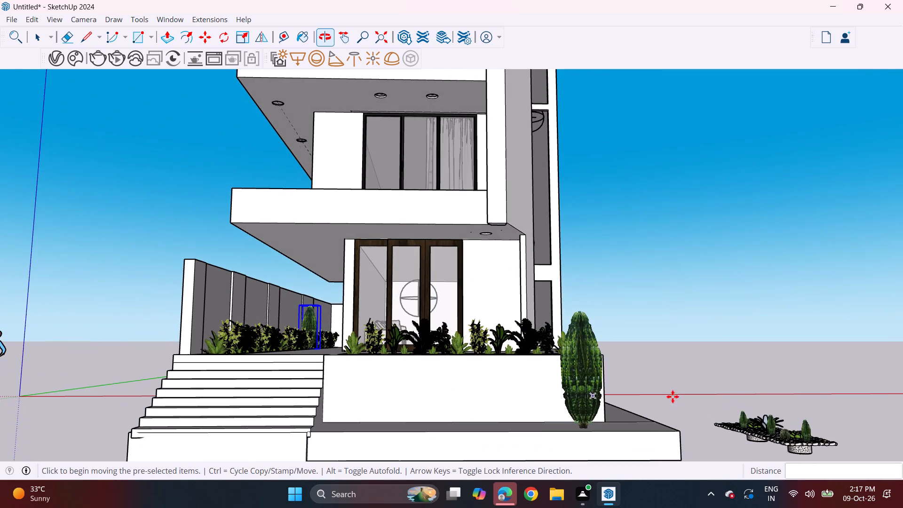
shift+middle_drag(794, 400, 820, 439)
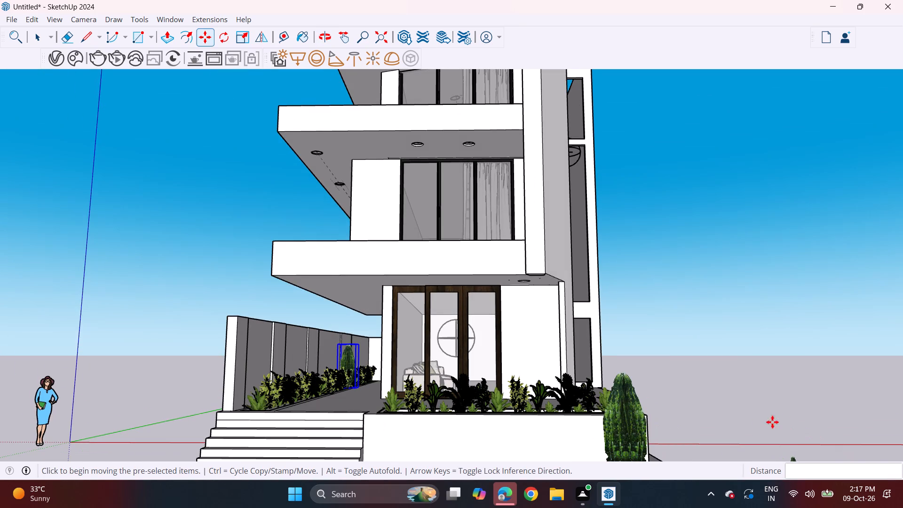
key(space)
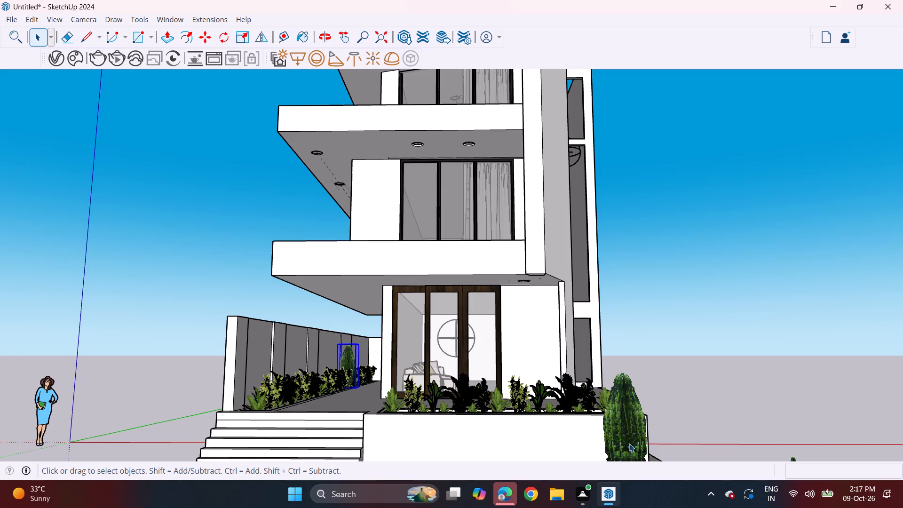
click(629, 444)
key(Delete)
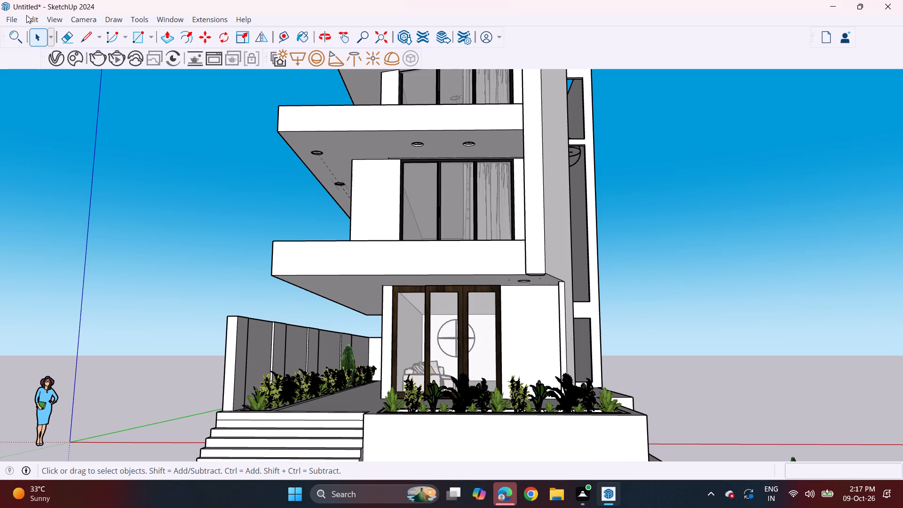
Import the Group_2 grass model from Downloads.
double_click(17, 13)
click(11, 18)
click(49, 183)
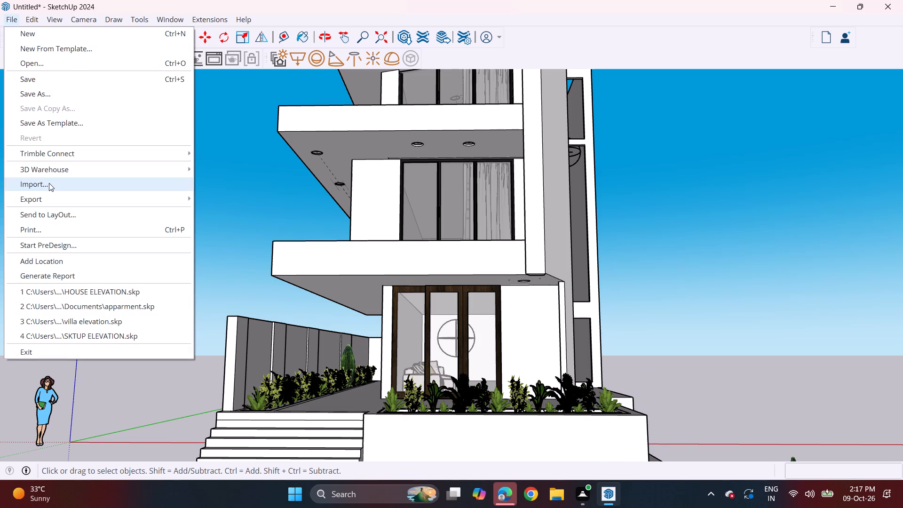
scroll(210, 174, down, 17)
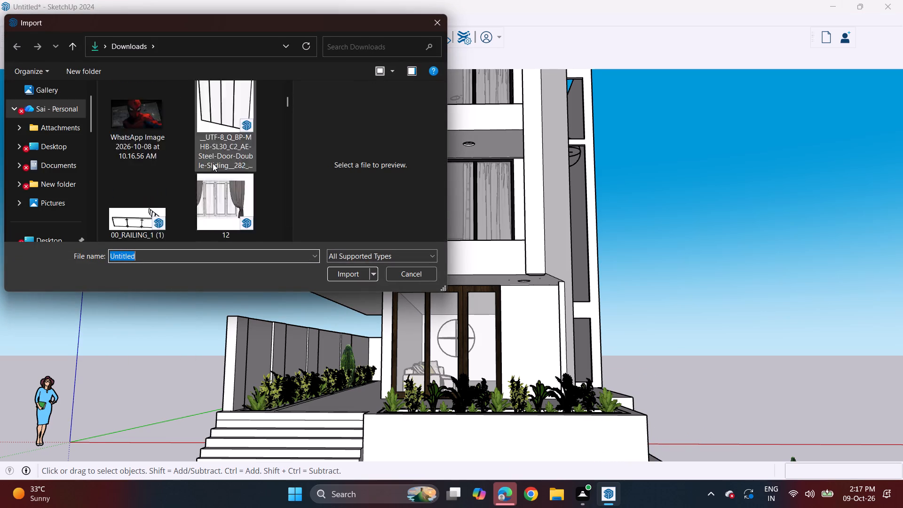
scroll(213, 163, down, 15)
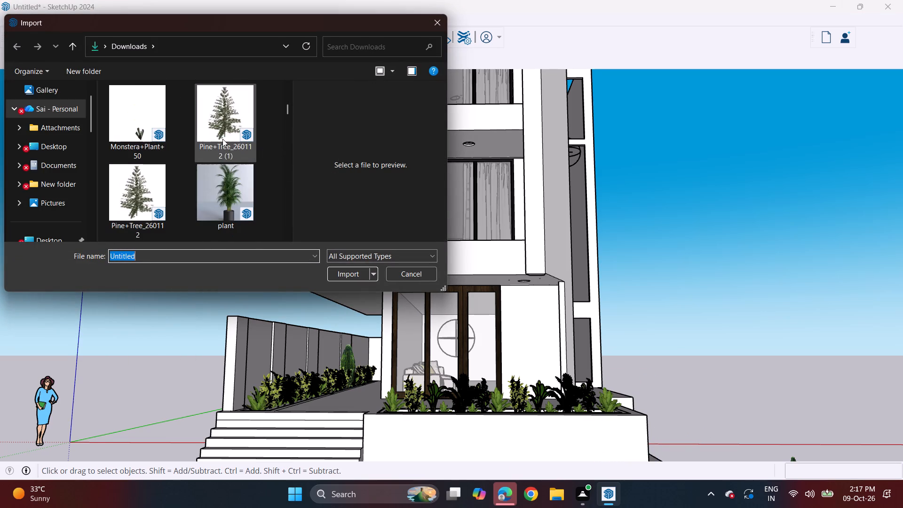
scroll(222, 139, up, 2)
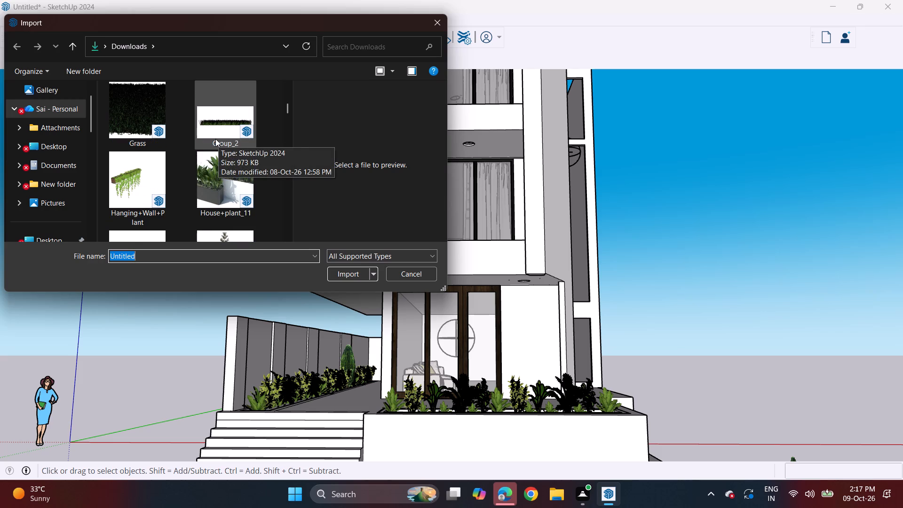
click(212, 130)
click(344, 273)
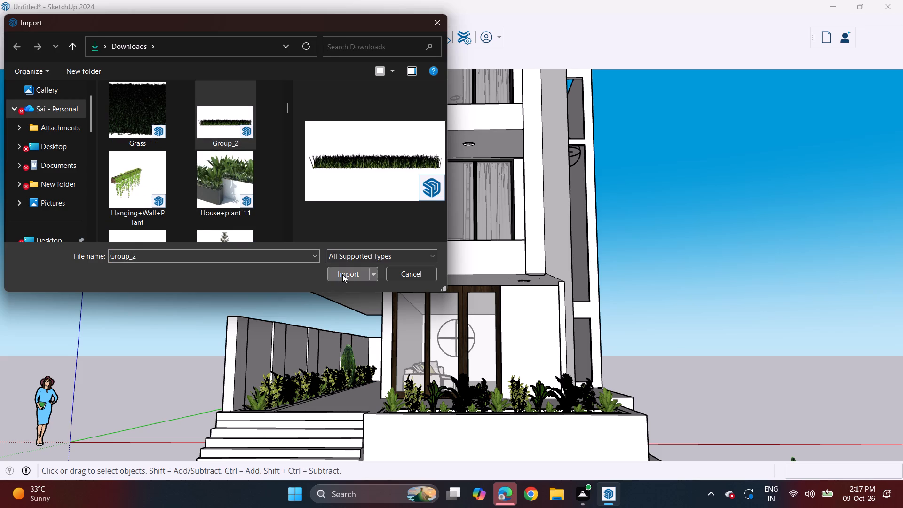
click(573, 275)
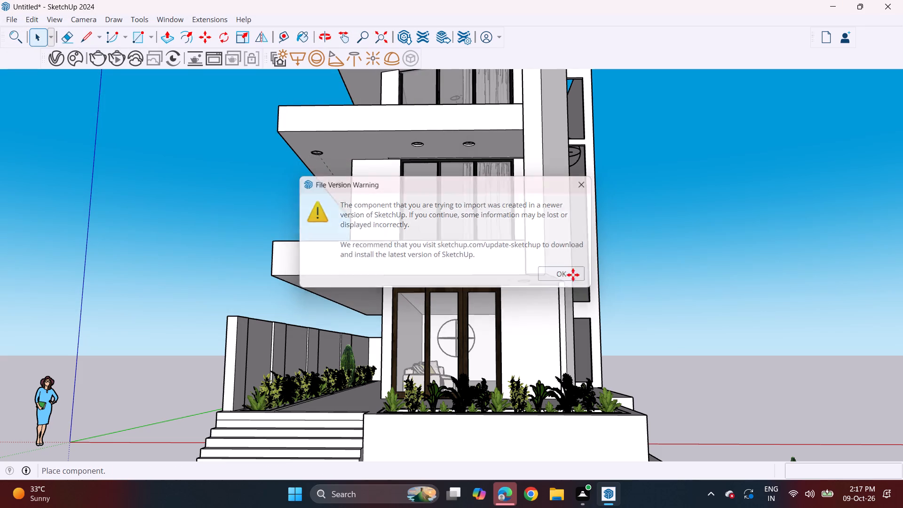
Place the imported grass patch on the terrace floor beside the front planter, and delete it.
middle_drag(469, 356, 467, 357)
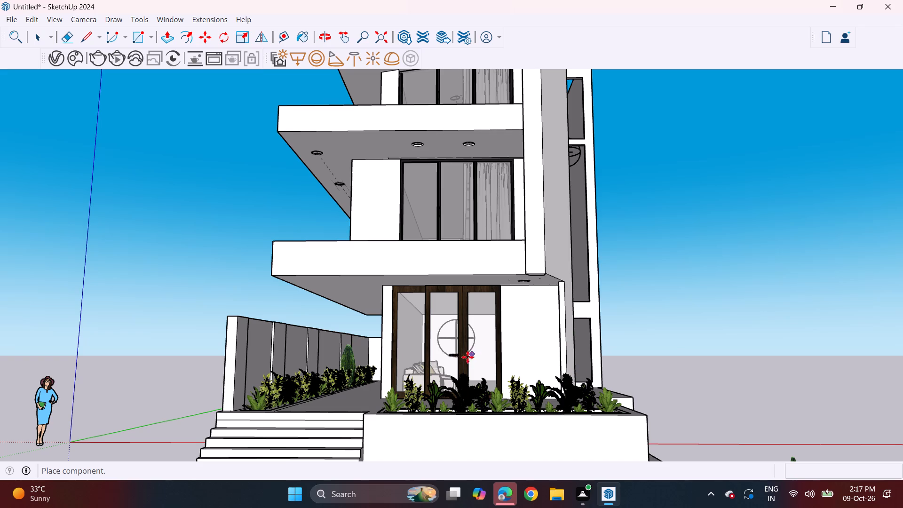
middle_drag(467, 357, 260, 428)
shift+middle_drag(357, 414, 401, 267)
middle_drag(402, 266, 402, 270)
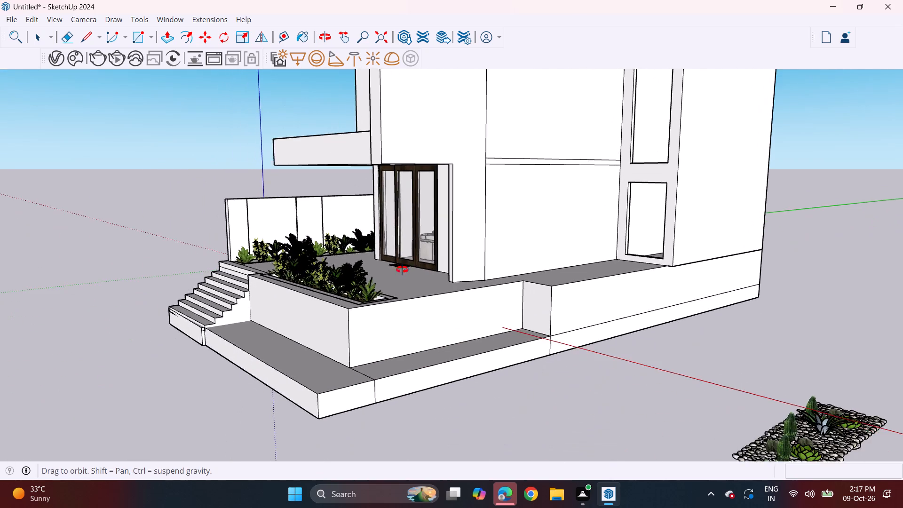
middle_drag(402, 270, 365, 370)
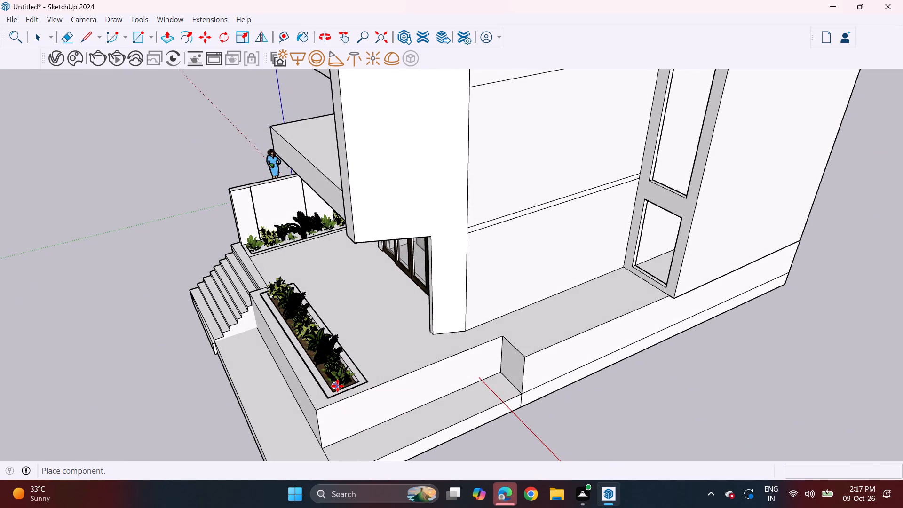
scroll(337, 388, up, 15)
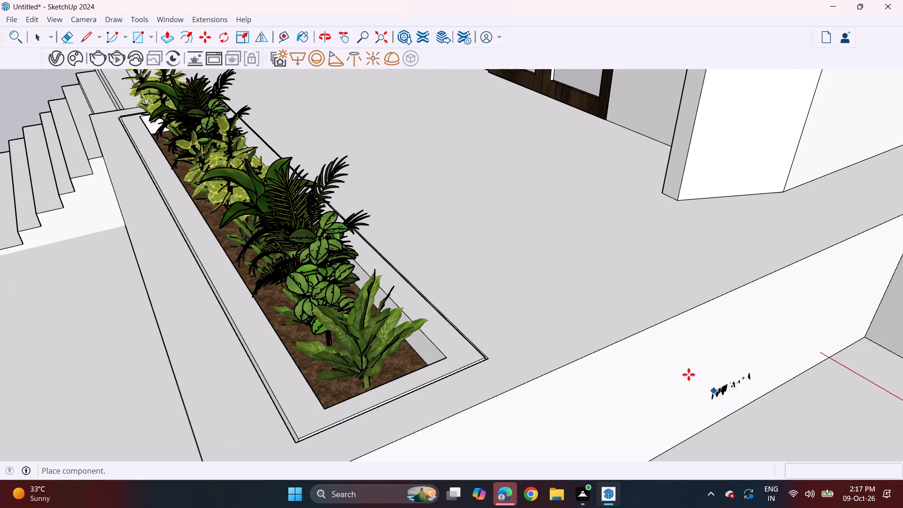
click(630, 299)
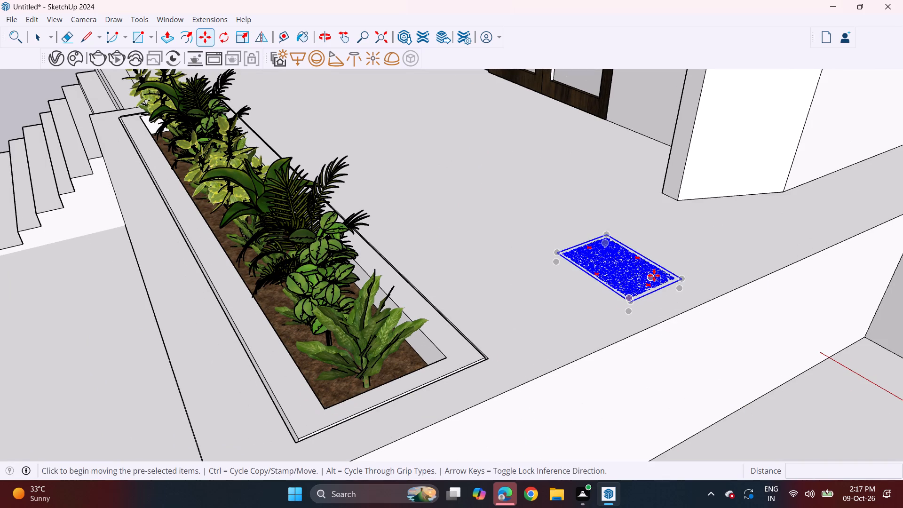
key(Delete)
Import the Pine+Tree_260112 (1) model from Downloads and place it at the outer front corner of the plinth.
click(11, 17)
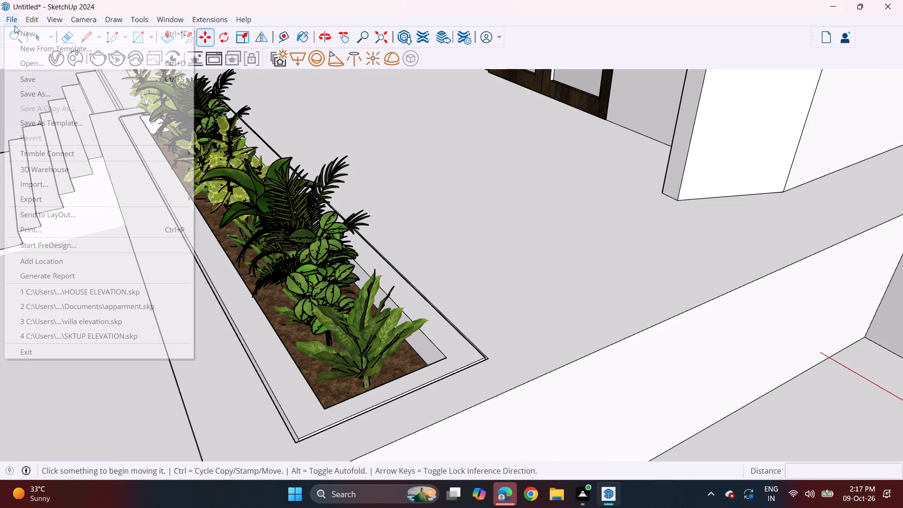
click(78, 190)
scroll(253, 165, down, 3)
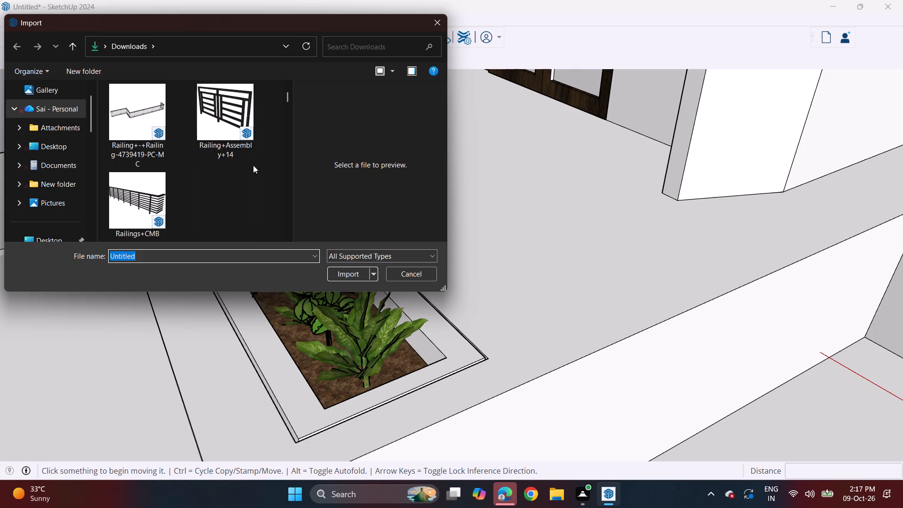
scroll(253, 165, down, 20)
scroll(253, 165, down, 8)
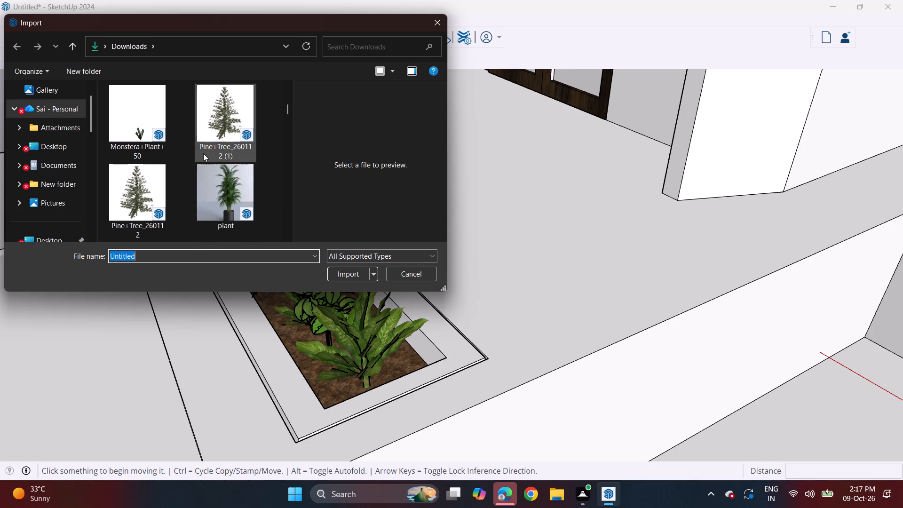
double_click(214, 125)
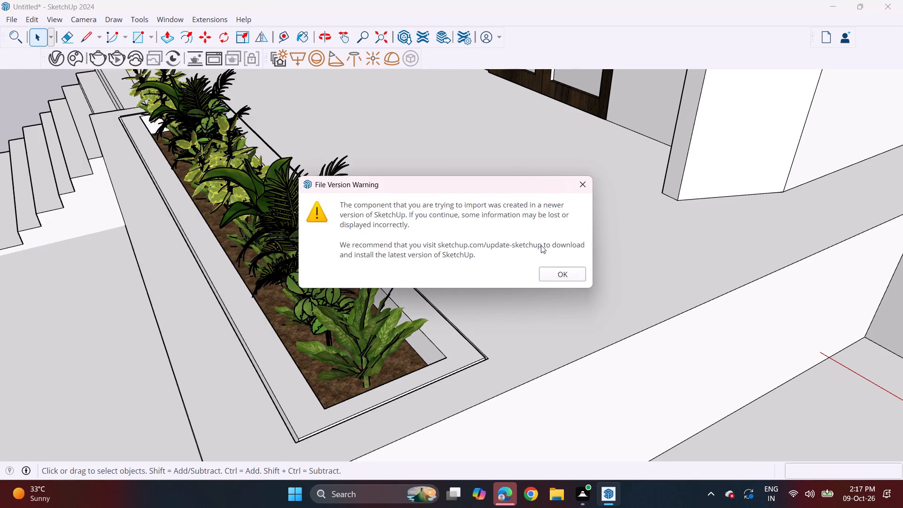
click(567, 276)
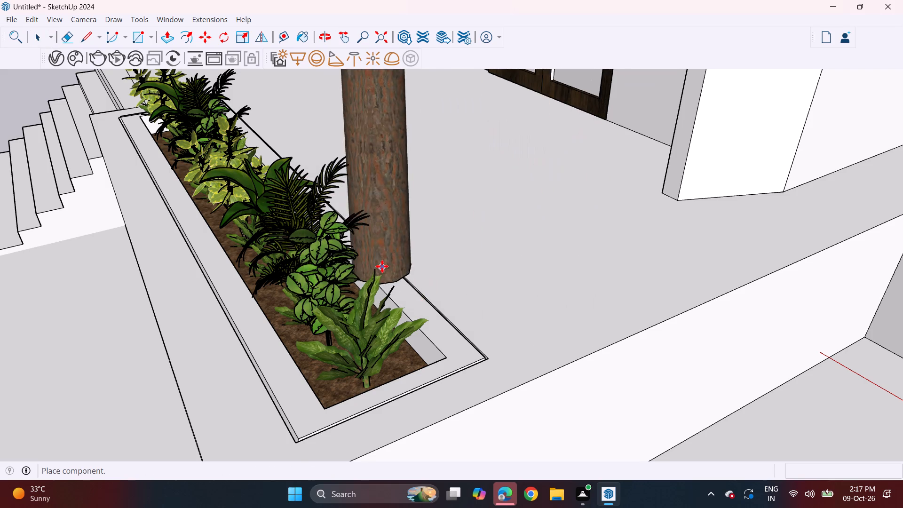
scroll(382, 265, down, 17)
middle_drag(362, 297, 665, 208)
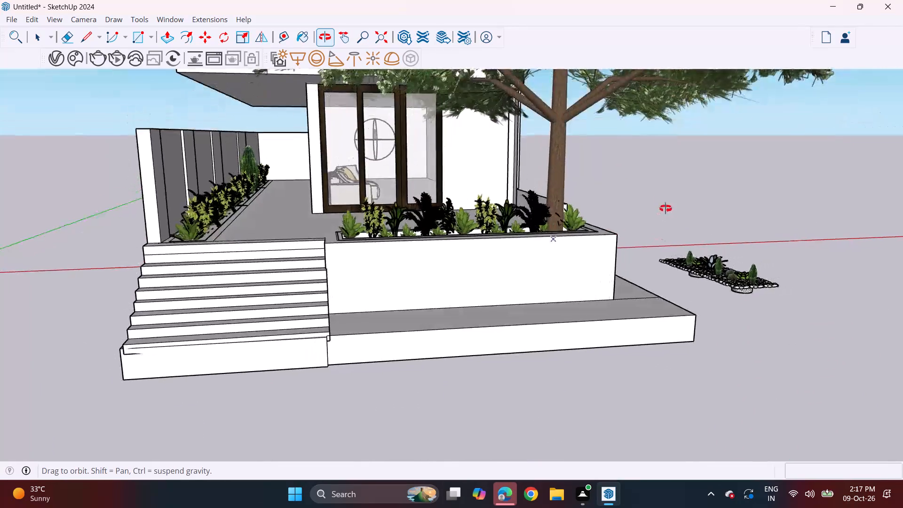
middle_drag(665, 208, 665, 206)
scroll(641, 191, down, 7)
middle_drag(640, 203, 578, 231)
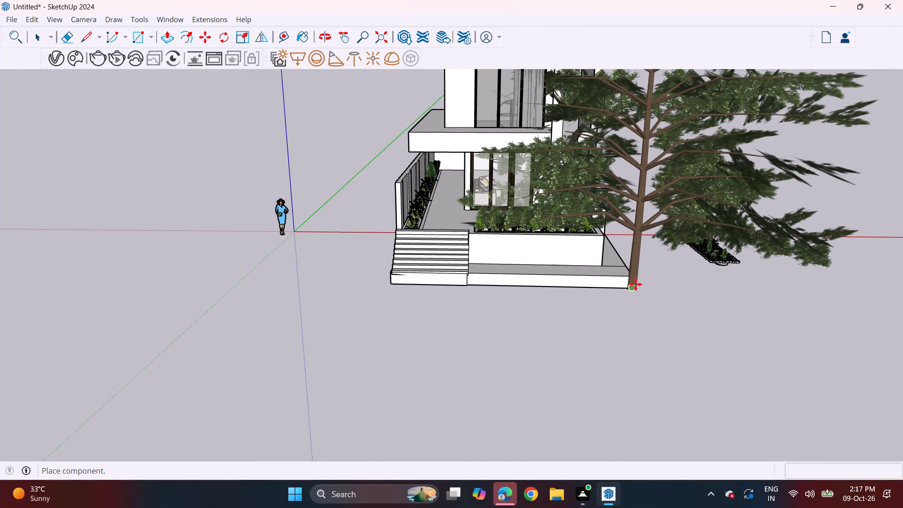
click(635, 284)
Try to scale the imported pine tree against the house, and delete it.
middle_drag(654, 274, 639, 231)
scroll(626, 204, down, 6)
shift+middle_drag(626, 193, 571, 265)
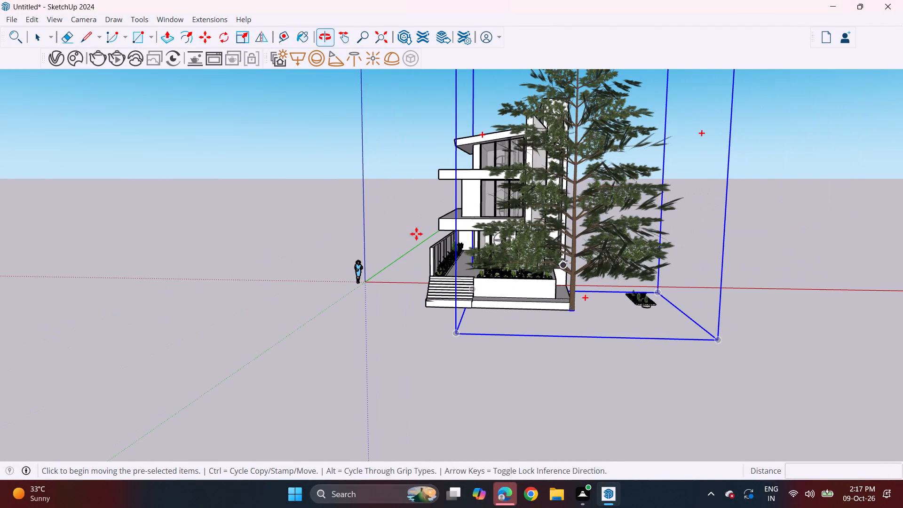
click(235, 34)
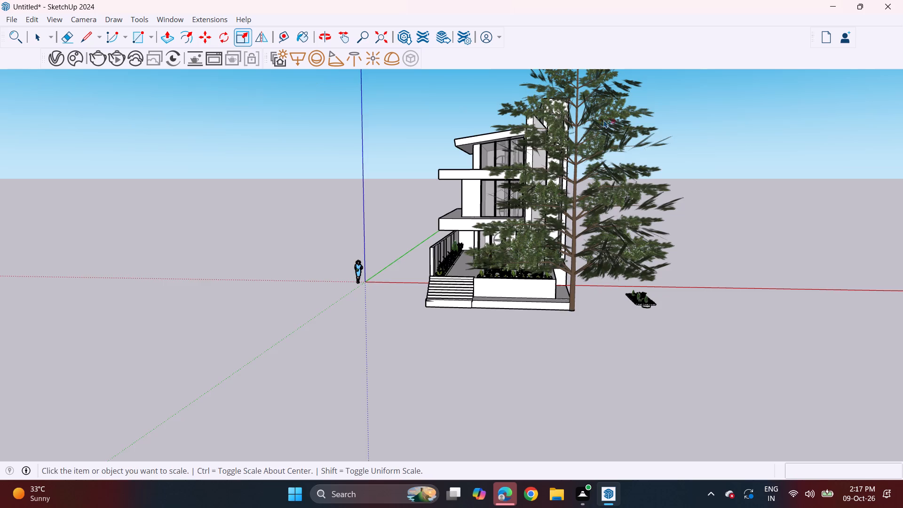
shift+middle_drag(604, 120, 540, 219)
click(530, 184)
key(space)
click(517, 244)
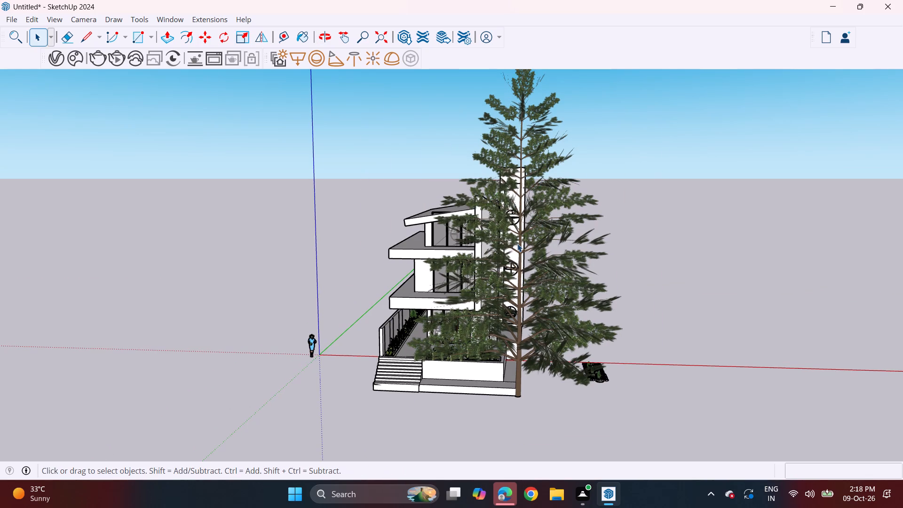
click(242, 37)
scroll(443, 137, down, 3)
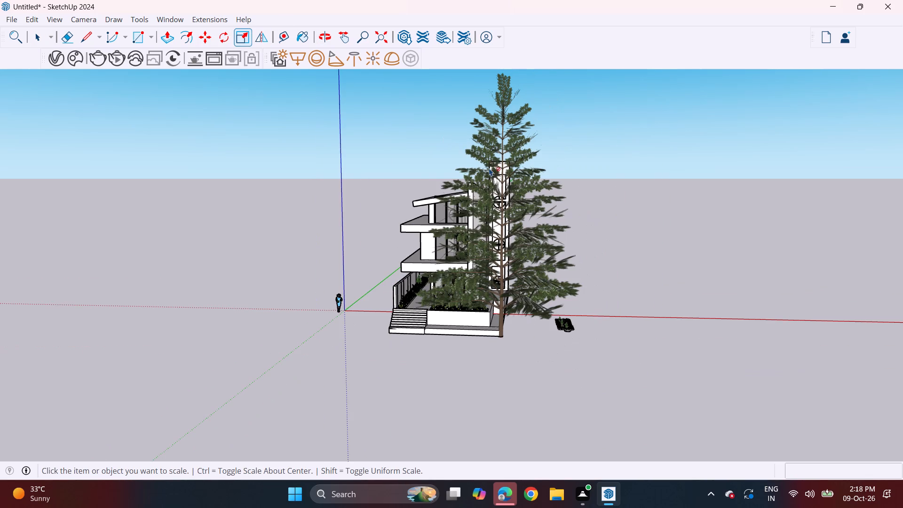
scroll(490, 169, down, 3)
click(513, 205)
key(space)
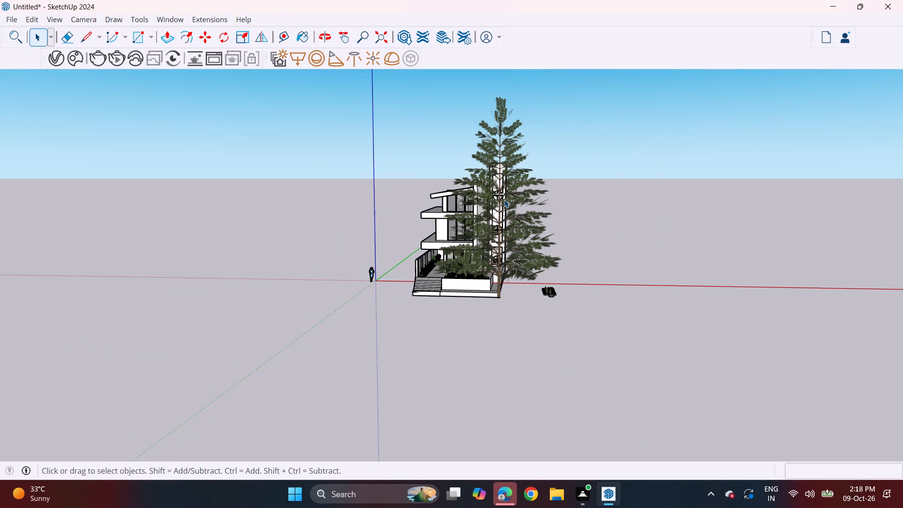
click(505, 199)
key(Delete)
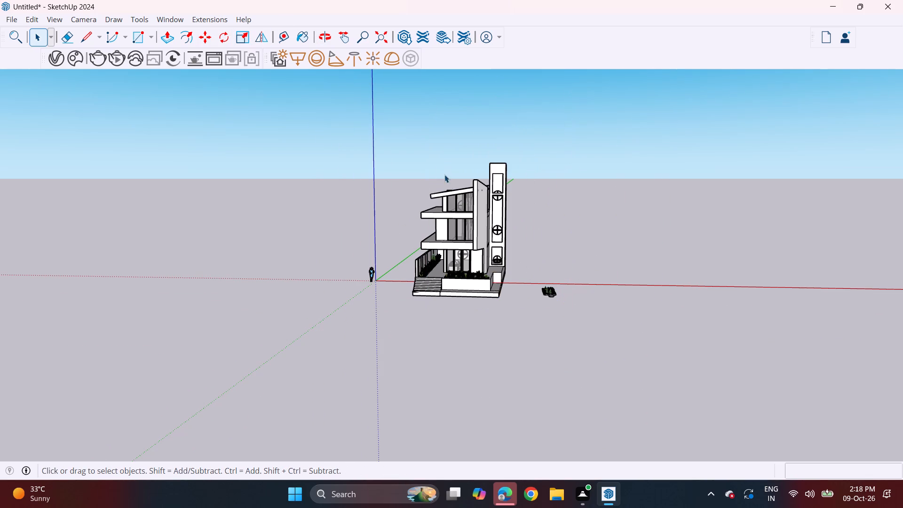
Import the Yukka potted plant from Downloads and place it on the plinth ledge near the end of the terrace wall away from the stairs.
click(5, 19)
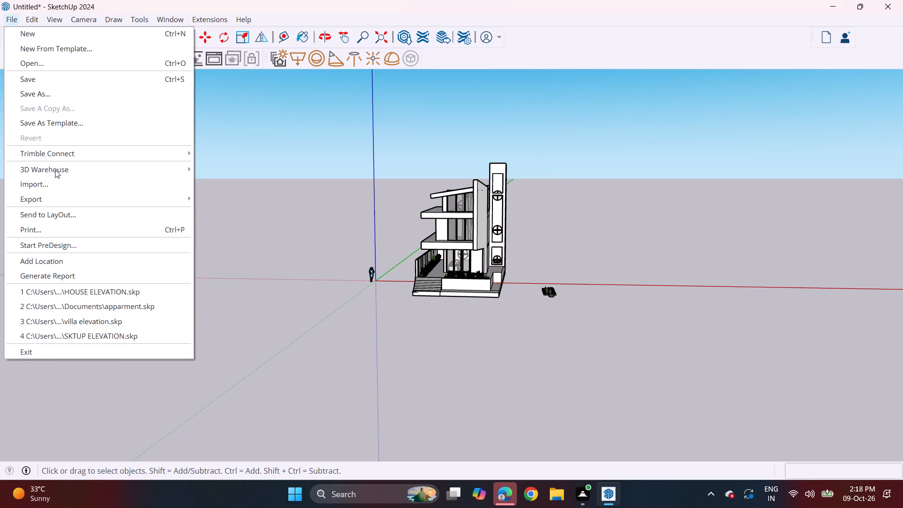
click(50, 183)
scroll(208, 156, down, 2)
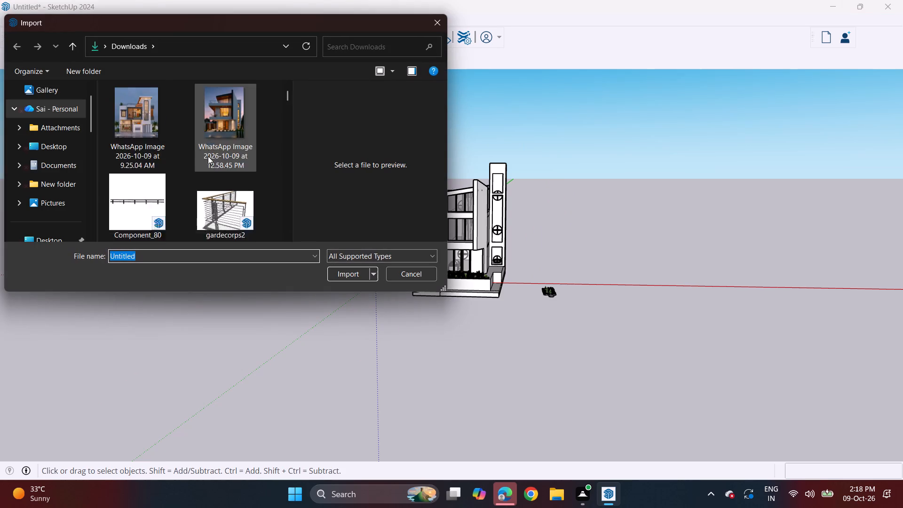
scroll(208, 156, down, 20)
scroll(208, 156, down, 2)
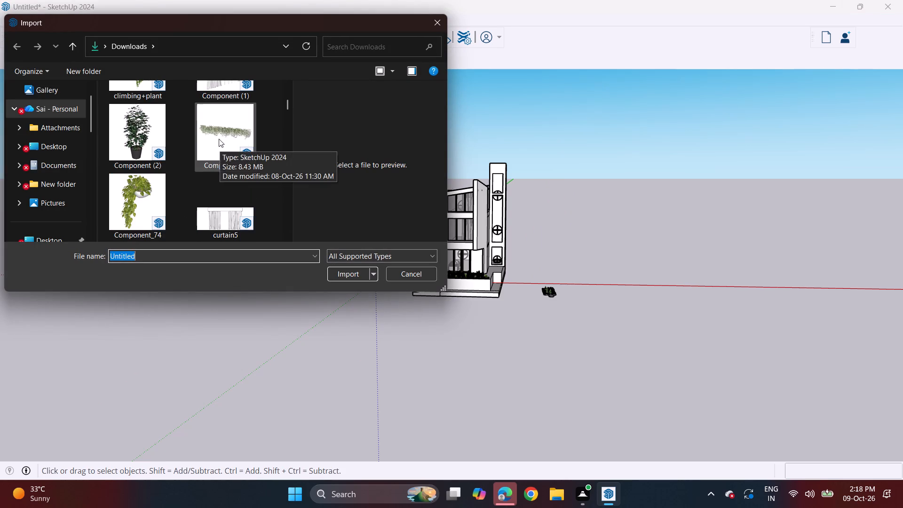
scroll(217, 139, down, 14)
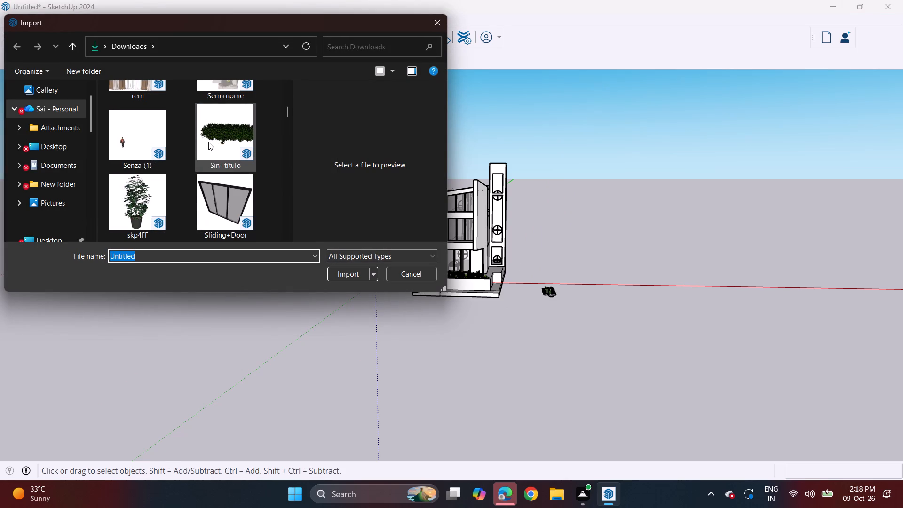
scroll(171, 164, down, 3)
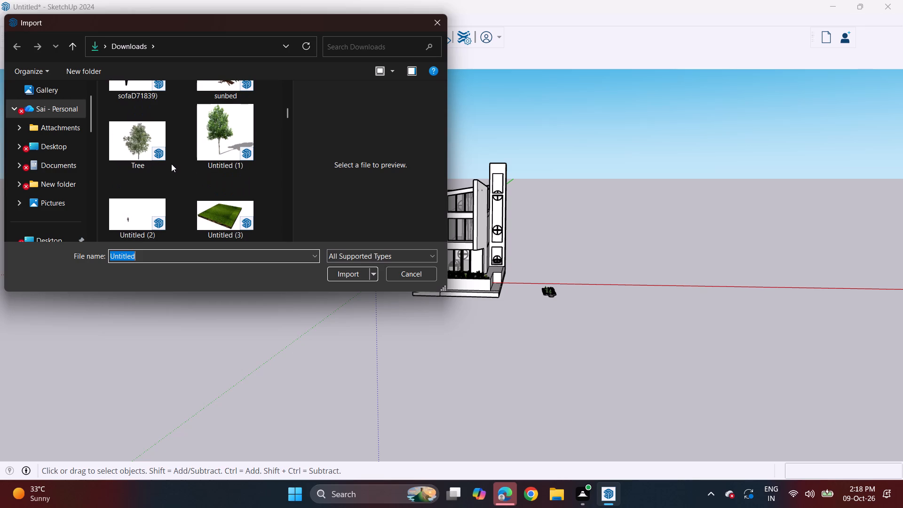
scroll(172, 163, down, 2)
click(137, 197)
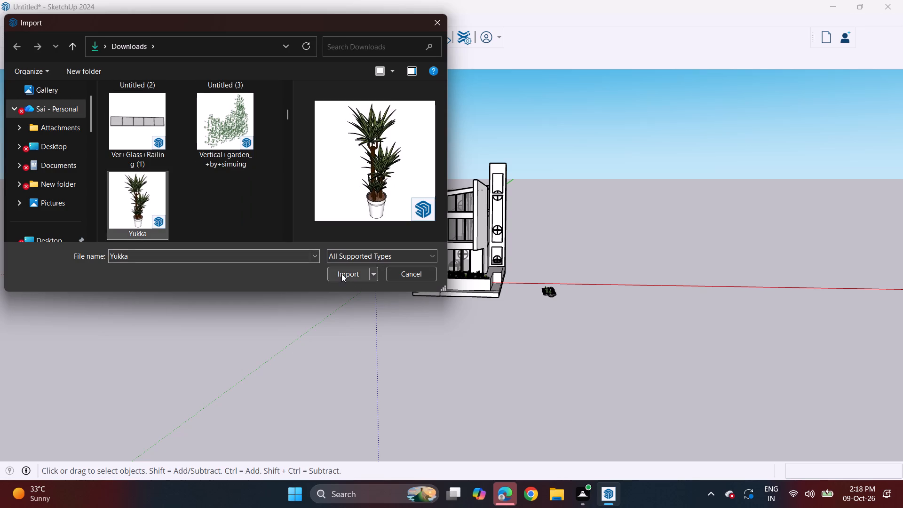
click(341, 274)
scroll(467, 285, up, 9)
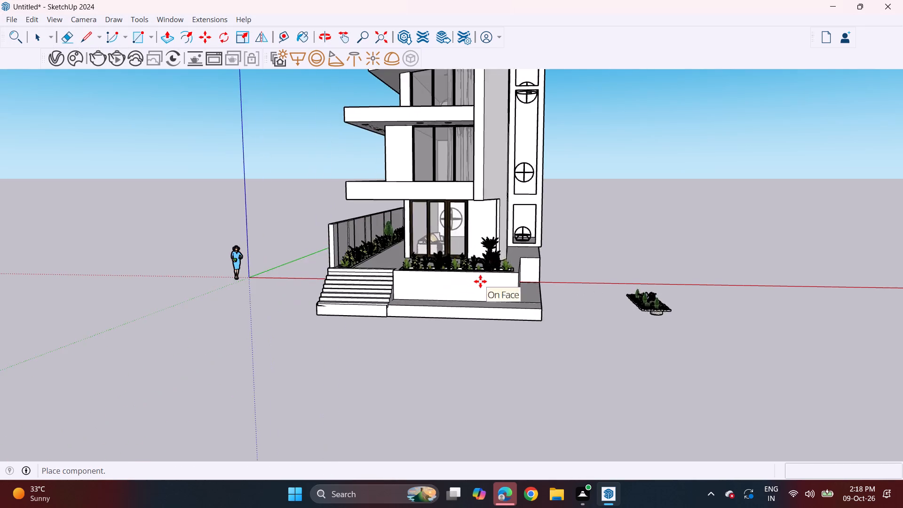
scroll(486, 284, up, 11)
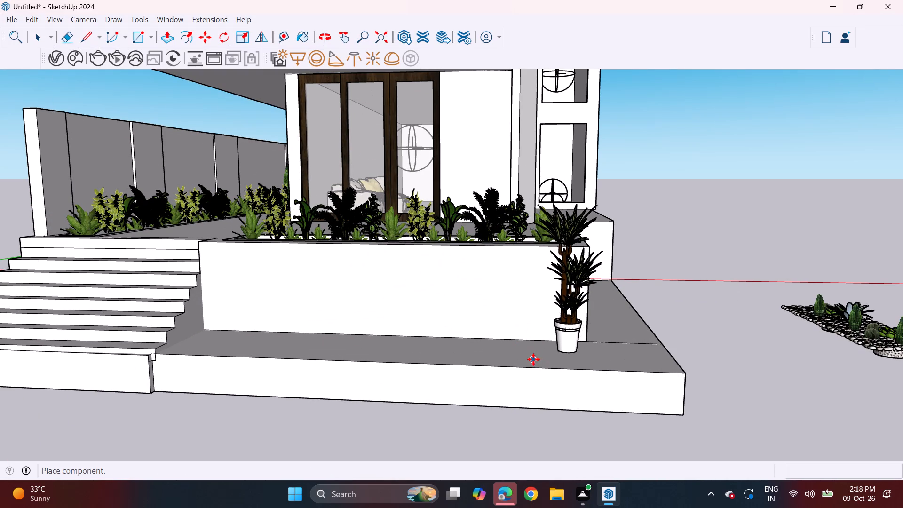
click(533, 359)
Copy the potted yucca about 15' 2 1/2" along the plinth ledge to the end beside the staircase.
click(552, 351)
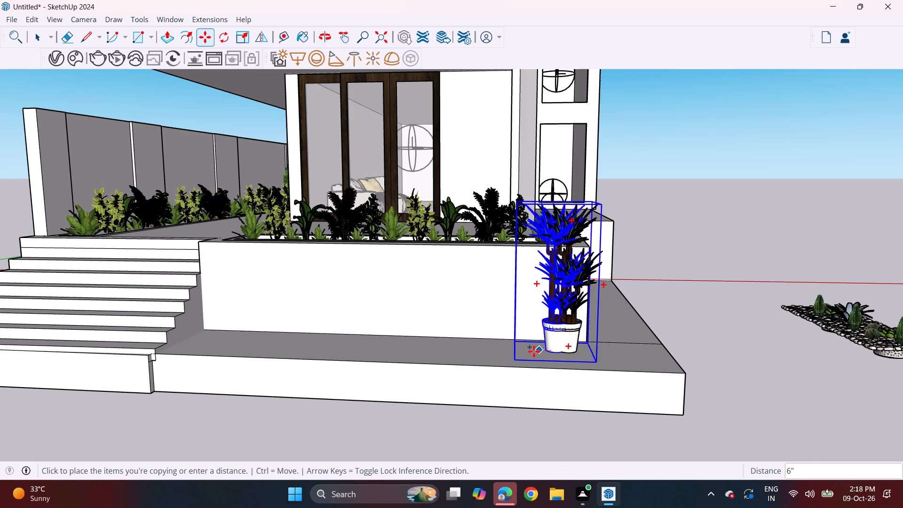
double_click(209, 335)
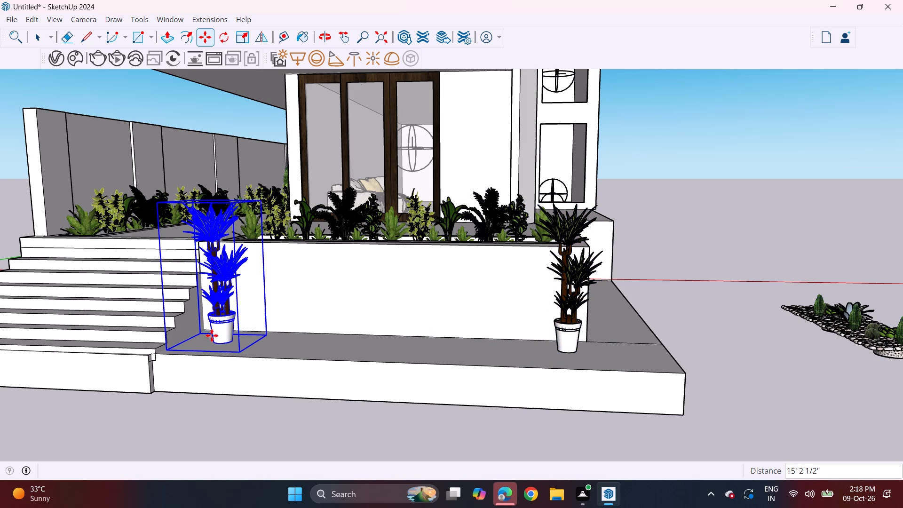
Copy the potted yucca beside the stairs about 15' 2" into the front end of the wall-side planting strip.
click(214, 333)
middle_drag(159, 236, 333, 262)
middle_drag(144, 288, 87, 270)
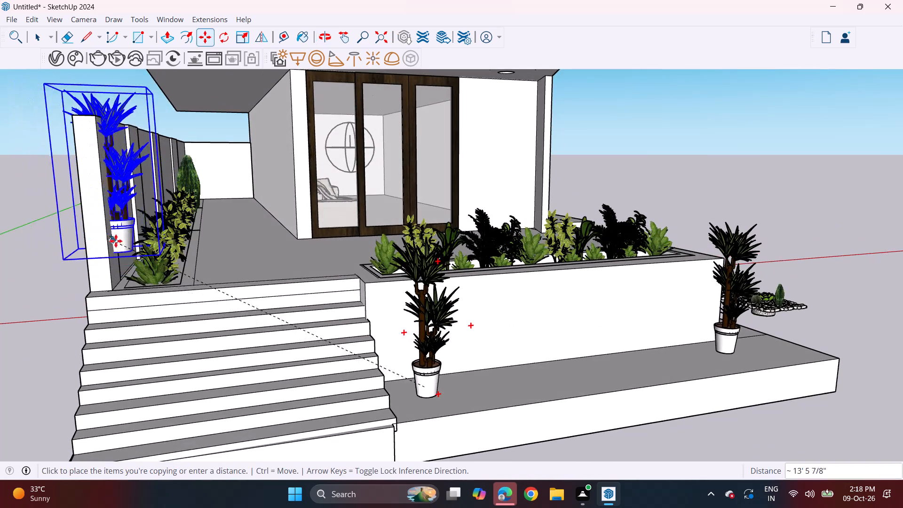
click(144, 260)
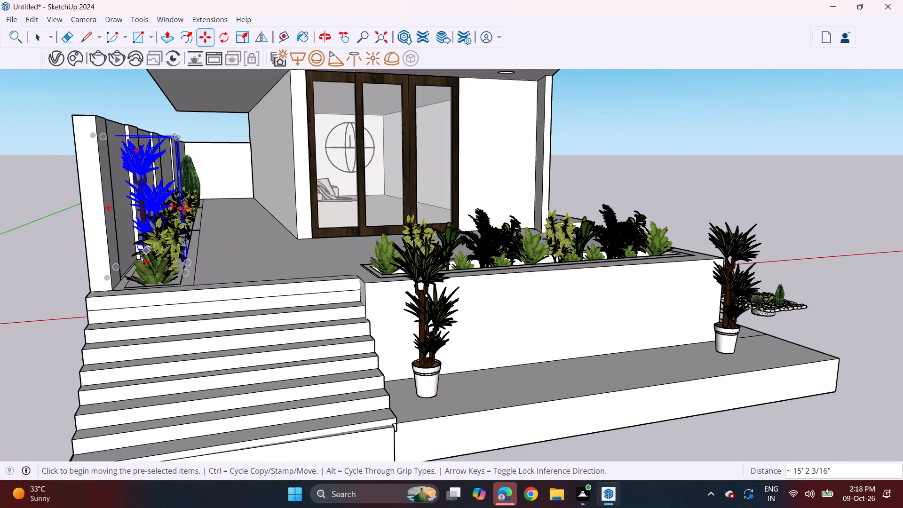
middle_drag(197, 196, 156, 210)
key(space)
Delete the cactus near the far end of the wall-side planting strip.
click(220, 167)
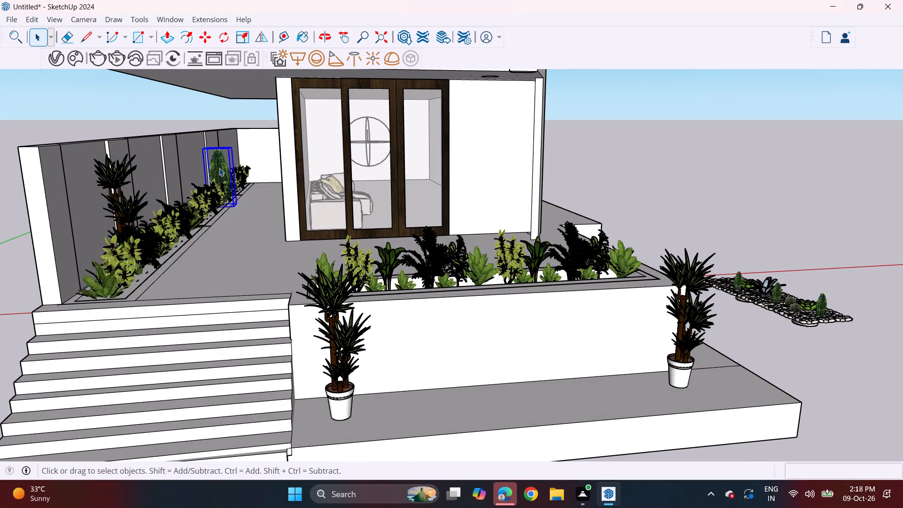
key(Delete)
Group all the pieces of the pebble bed with cacti that stands beside the house.
middle_drag(247, 181, 227, 172)
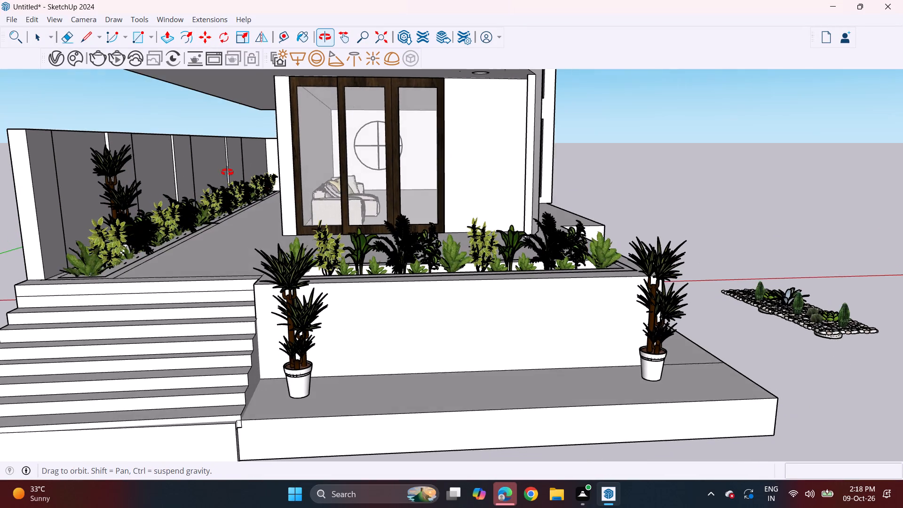
middle_drag(227, 172, 247, 154)
scroll(246, 148, down, 4)
middle_drag(369, 236, 334, 242)
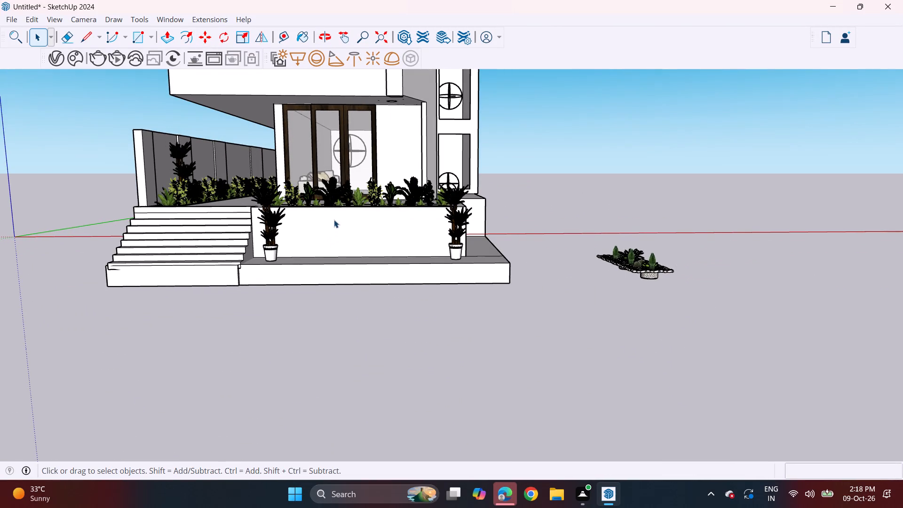
shift+middle_drag(334, 212, 383, 266)
drag(611, 244, 751, 352)
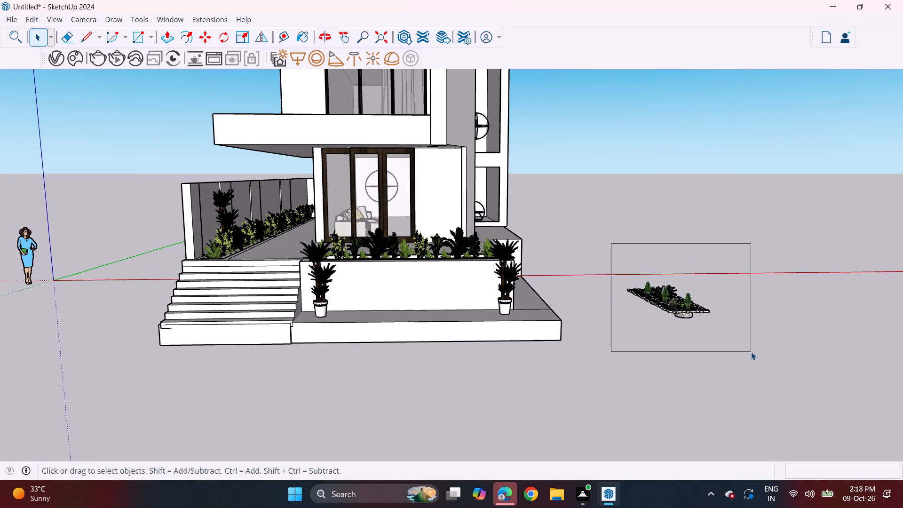
drag(751, 352, 752, 351)
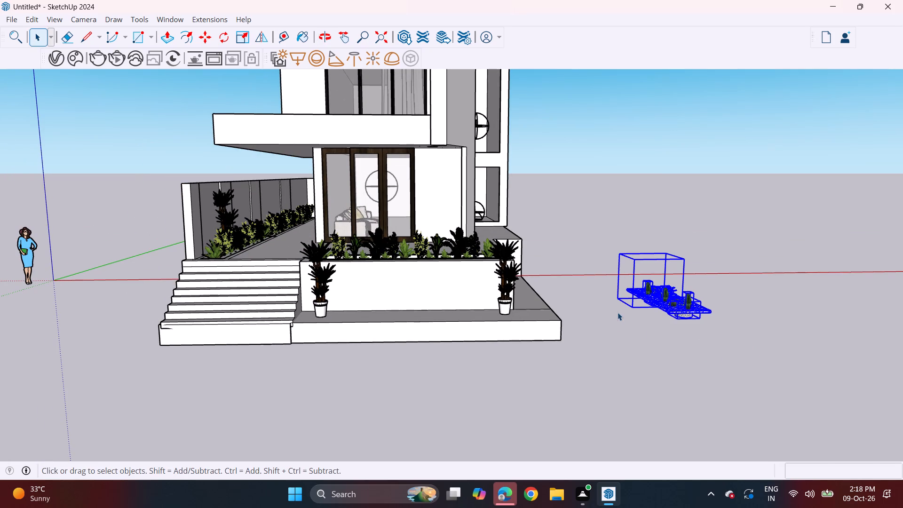
right_click(679, 302)
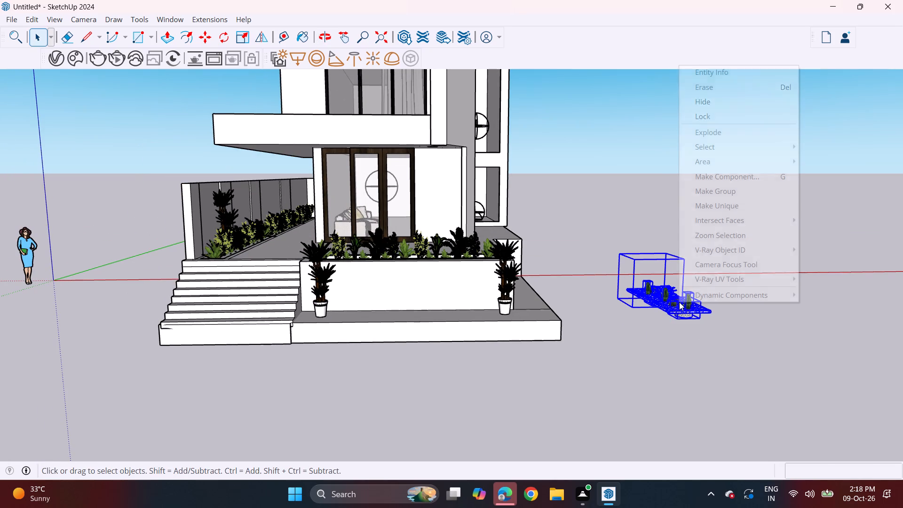
click(722, 195)
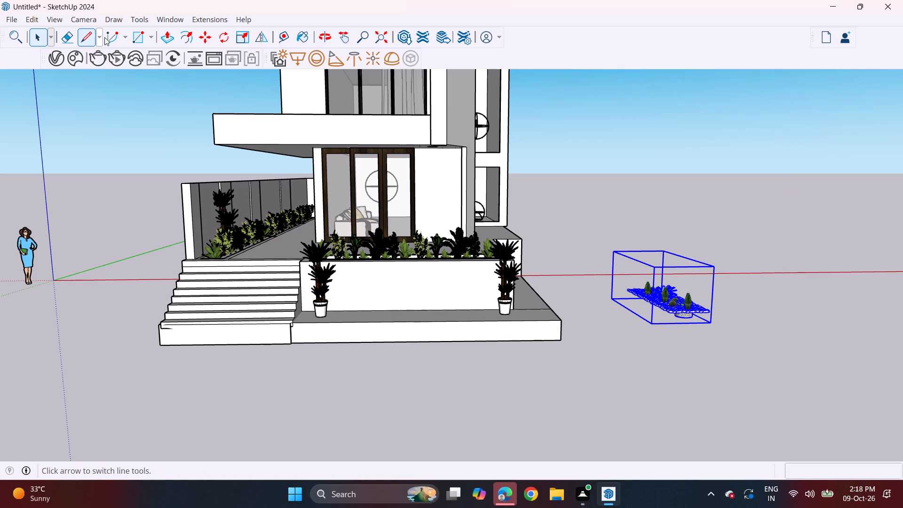
Rotate the pebble bed group 90 degrees on the ground plane about a point in front of it.
drag(215, 41, 227, 48)
middle_drag(610, 329, 607, 401)
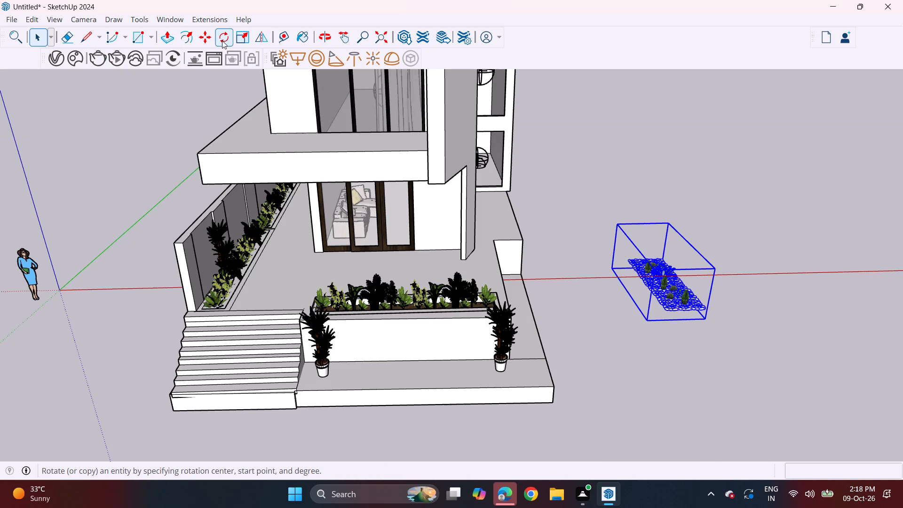
click(222, 40)
click(630, 368)
click(669, 368)
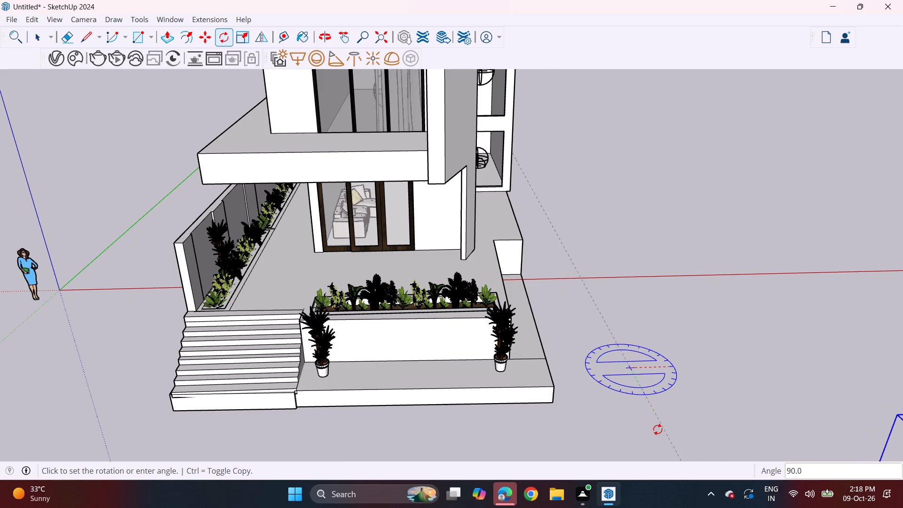
click(657, 431)
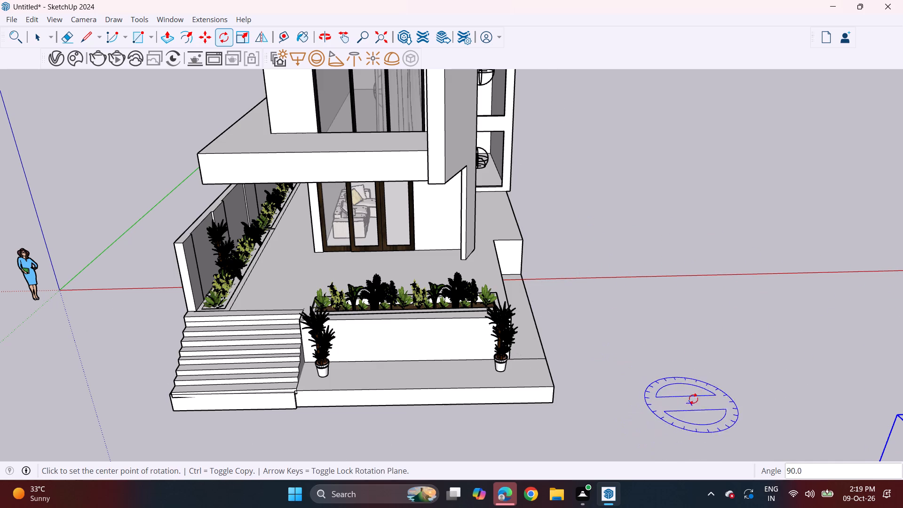
Move the pebble bed group about 47' 7" onto the plinth ledge between the stairs and the front corner, before the planter wall.
middle_drag(713, 380, 483, 300)
scroll(492, 265, down, 7)
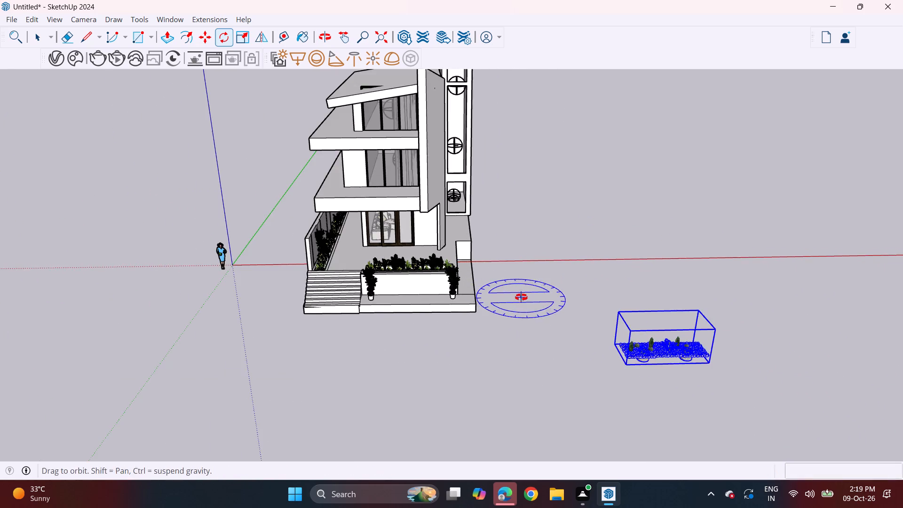
middle_click(521, 297)
scroll(521, 297, up, 3)
key(space)
key(m)
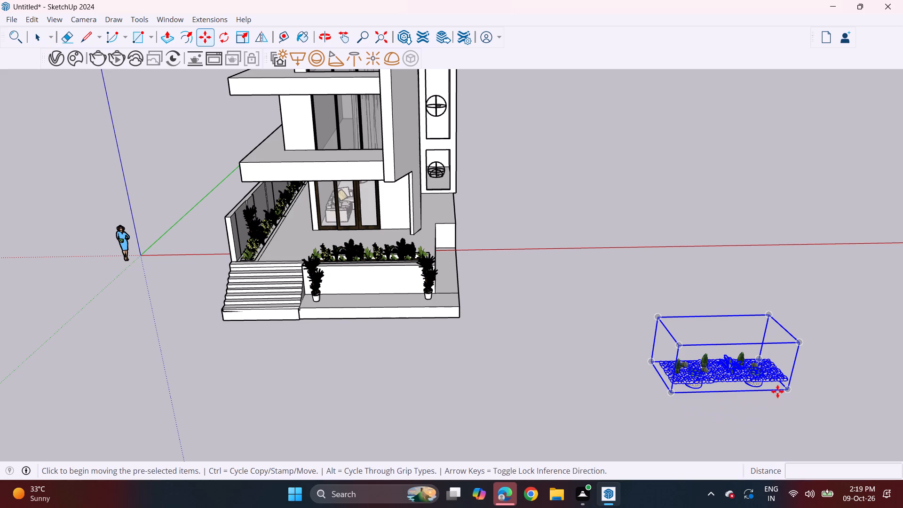
click(786, 388)
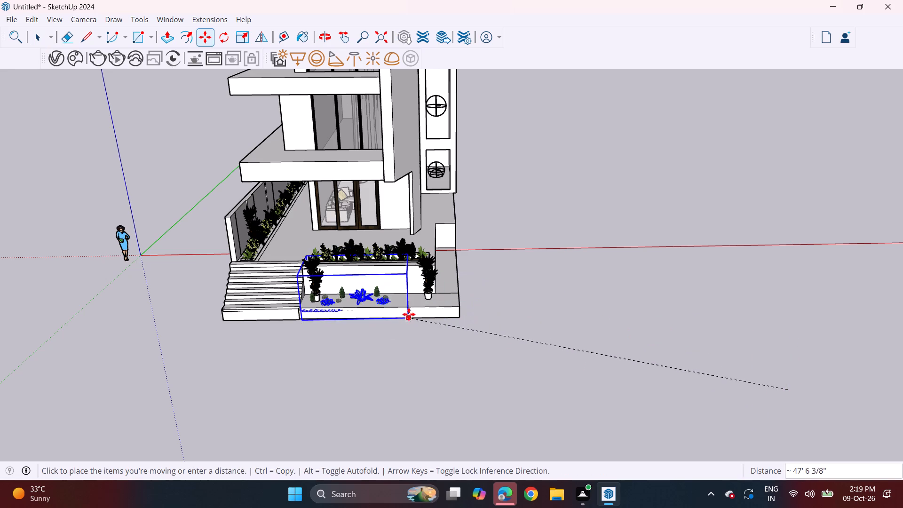
click(409, 312)
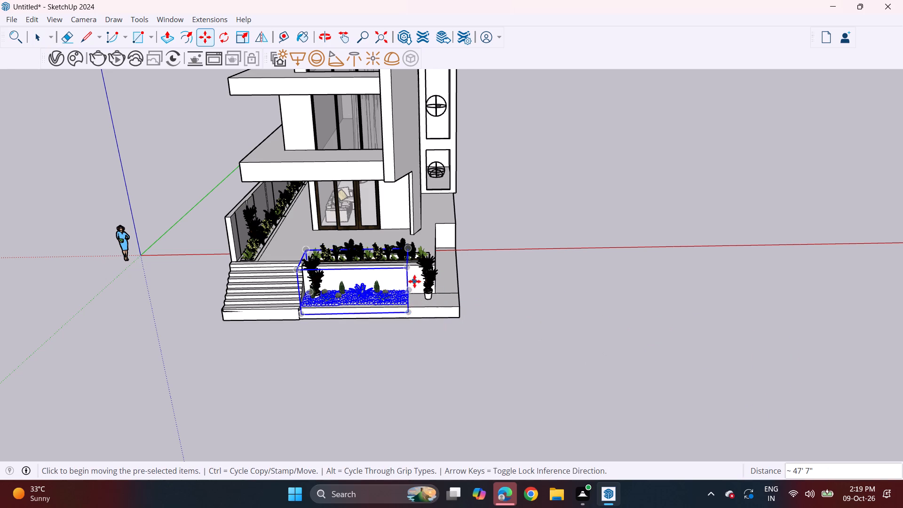
Stretch the pebble bed group lengthwise along the planter wall by a scale factor of about 1.31.
scroll(414, 281, up, 7)
scroll(359, 299, up, 1)
middle_drag(354, 300, 199, 302)
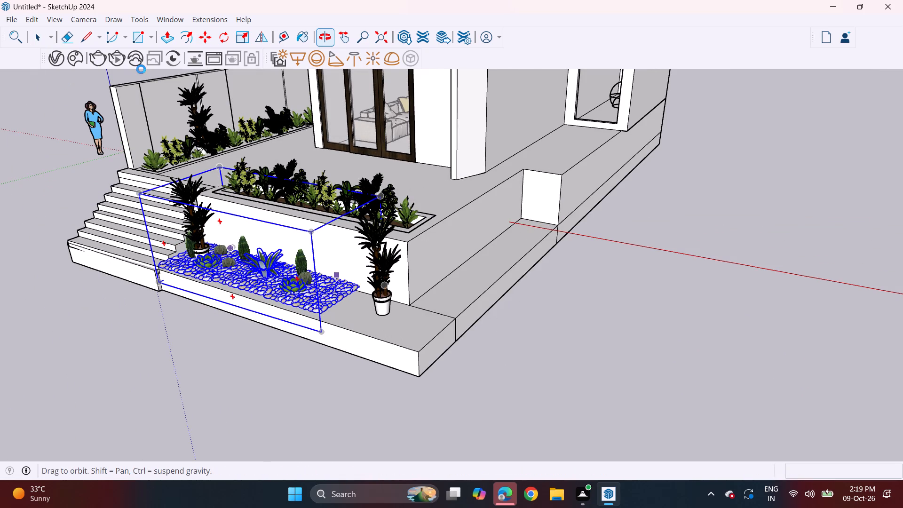
click(245, 37)
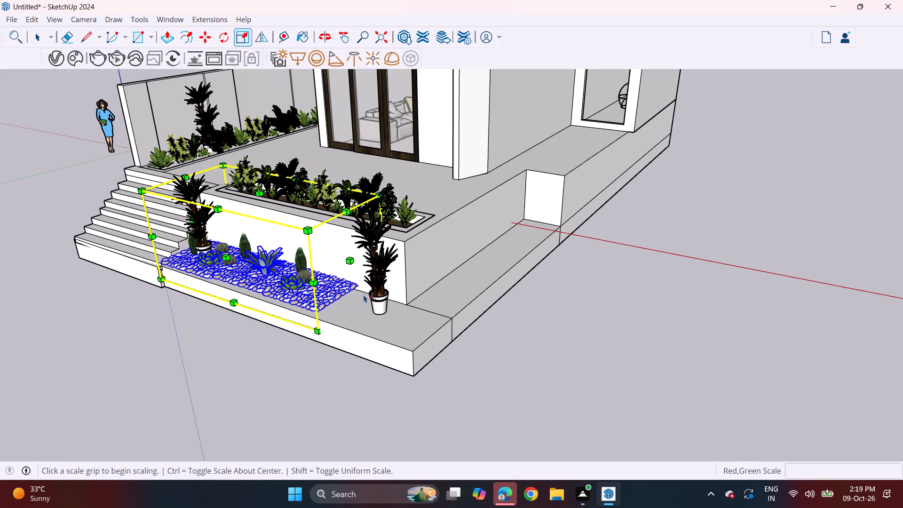
click(353, 260)
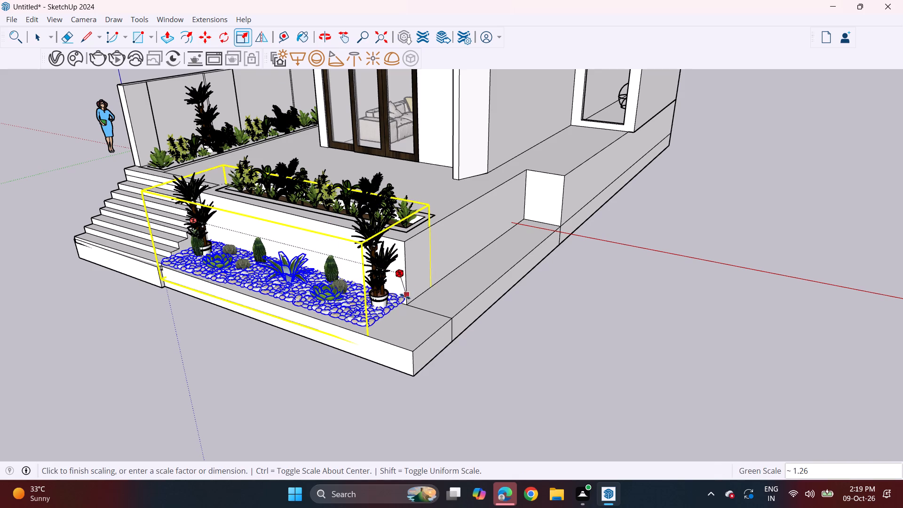
click(389, 341)
key(space)
Shift the pebble bed group about 10" toward the plinth's front edge, then about 11 1/2" back along the green axis.
key(m)
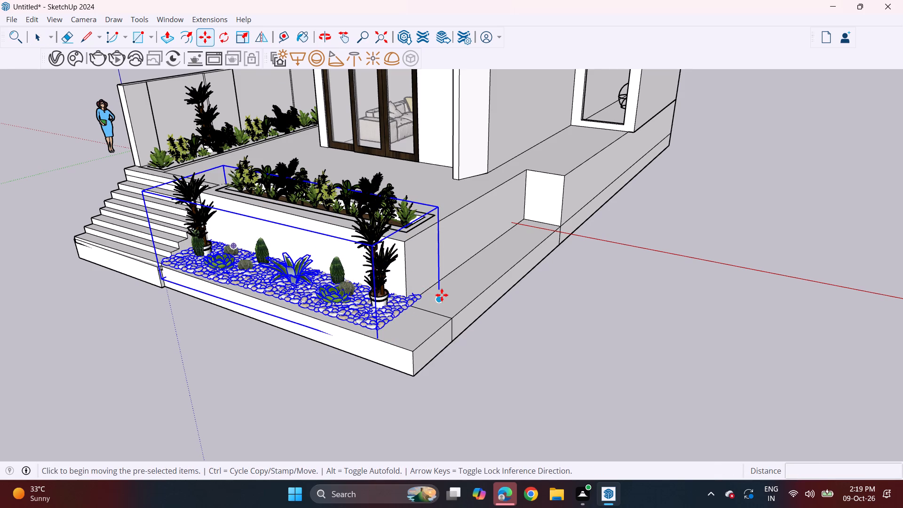
click(442, 295)
click(435, 308)
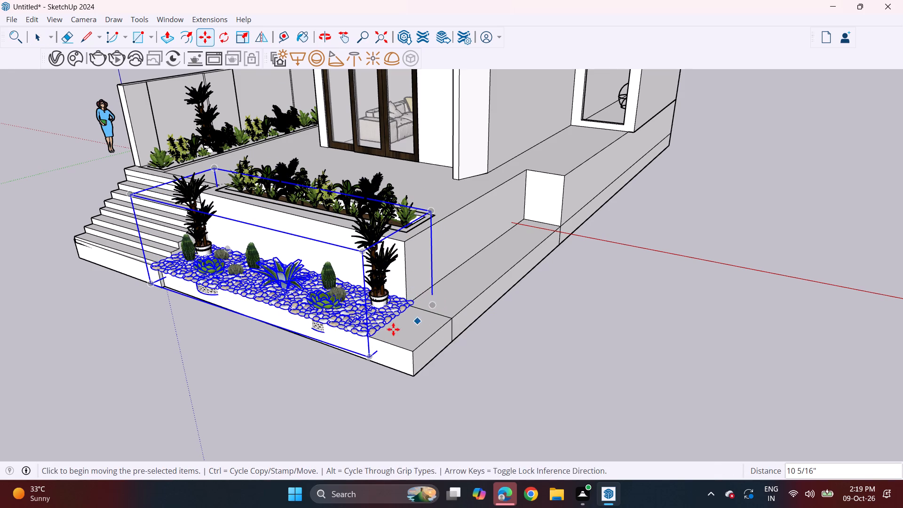
click(285, 317)
click(294, 314)
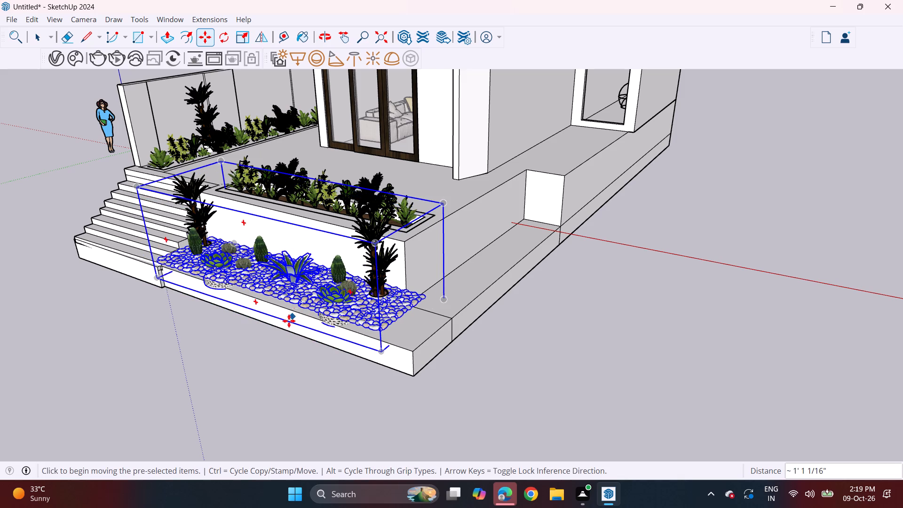
key(ctrl+z)
double_click(288, 312)
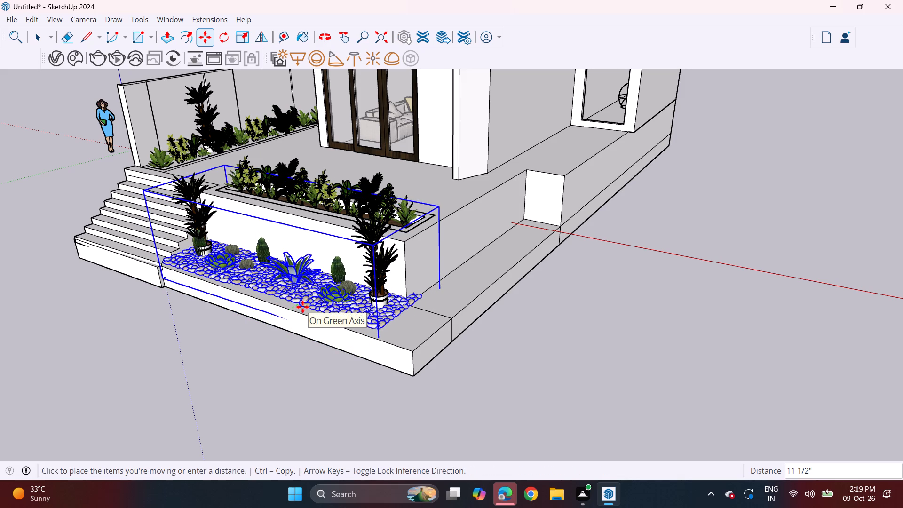
click(305, 307)
Move the pebble bed group 6" forward on the plinth, away from the planter wall.
middle_drag(277, 319, 382, 296)
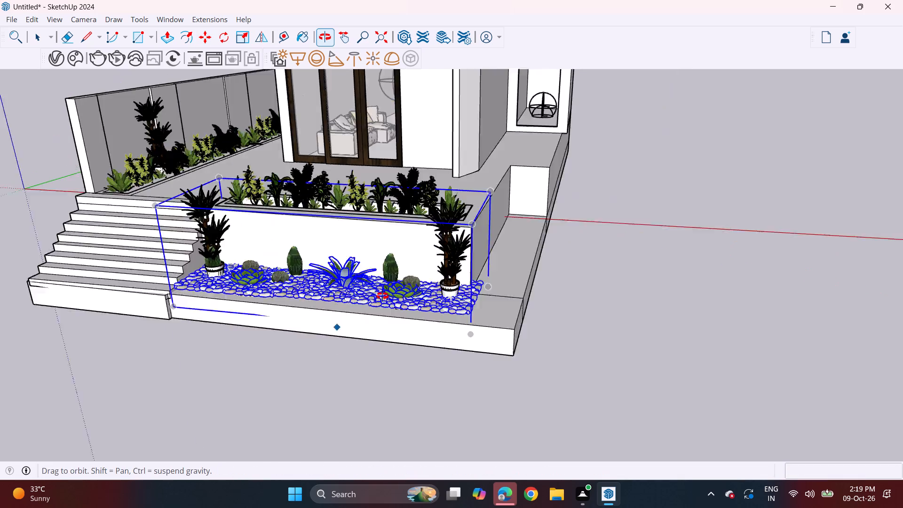
middle_drag(382, 296, 435, 262)
middle_drag(395, 258, 382, 322)
scroll(385, 297, up, 3)
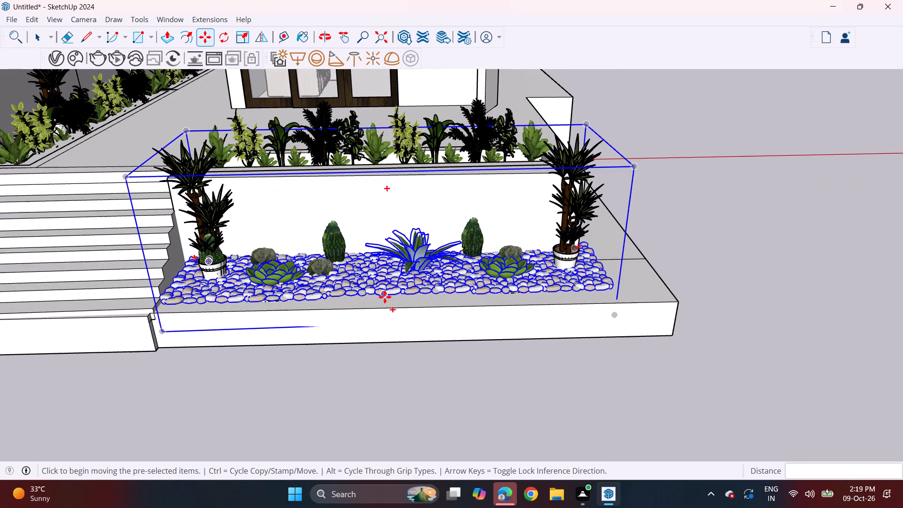
click(386, 290)
click(388, 301)
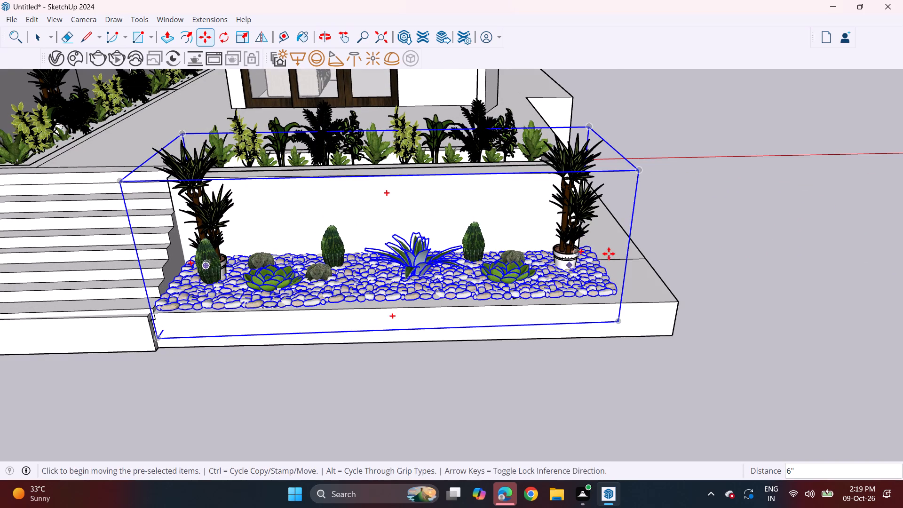
key(space)
click(667, 232)
Lower the pebble bed group vertically so the pebbles rest on the plinth's top surface.
middle_drag(454, 296, 452, 201)
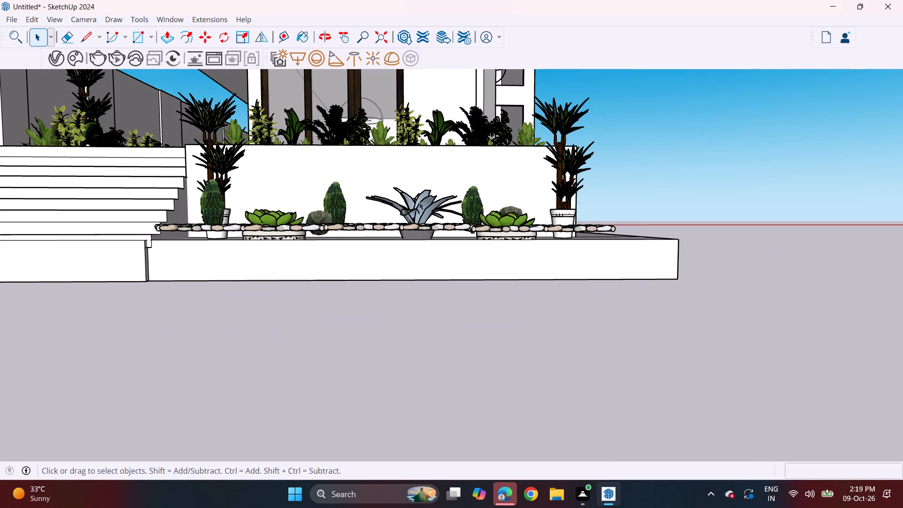
middle_drag(419, 202, 421, 307)
click(393, 317)
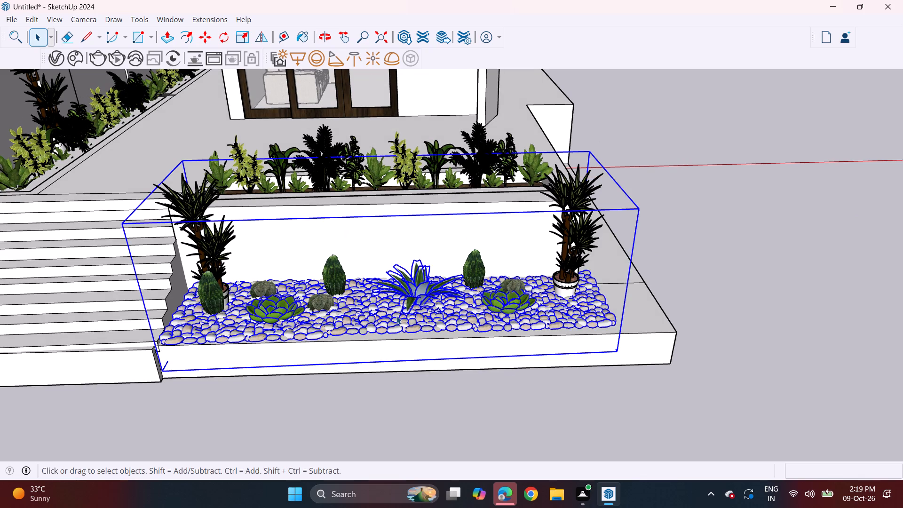
key(m)
click(397, 302)
click(400, 309)
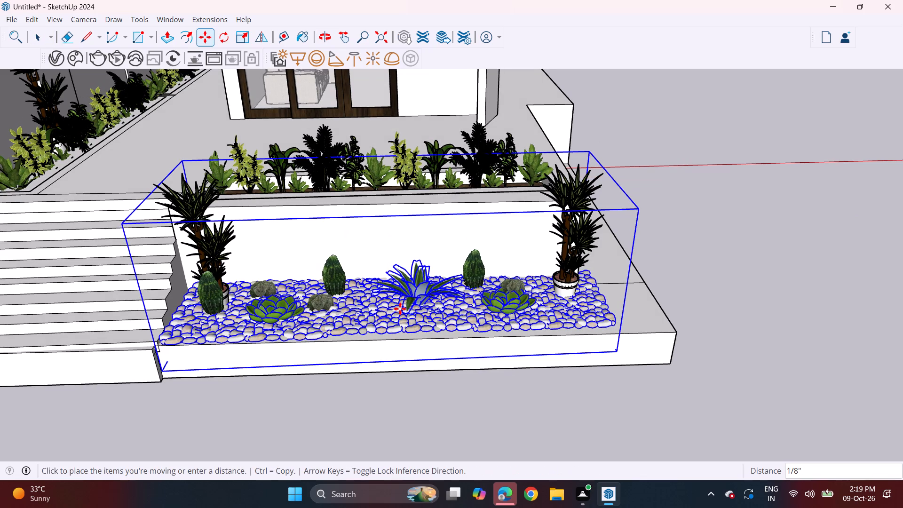
middle_drag(634, 357, 591, 244)
click(593, 276)
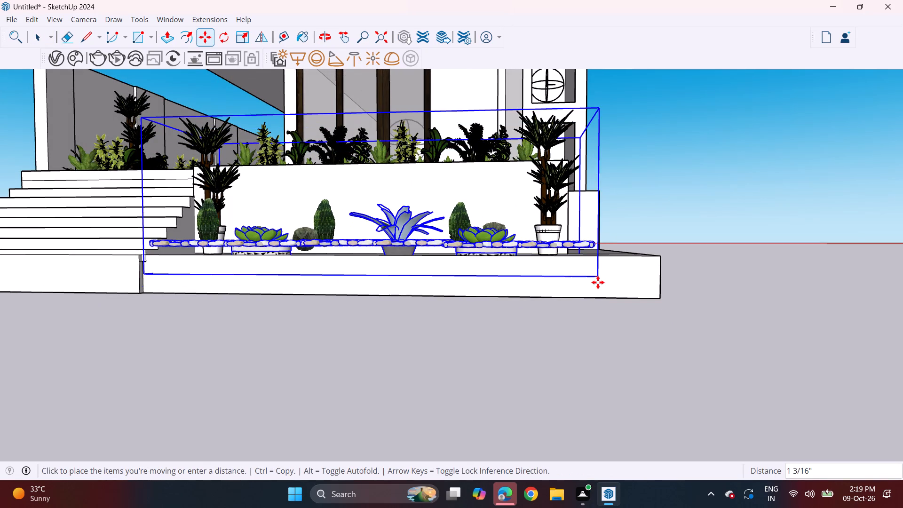
click(598, 287)
middle_drag(499, 263, 520, 319)
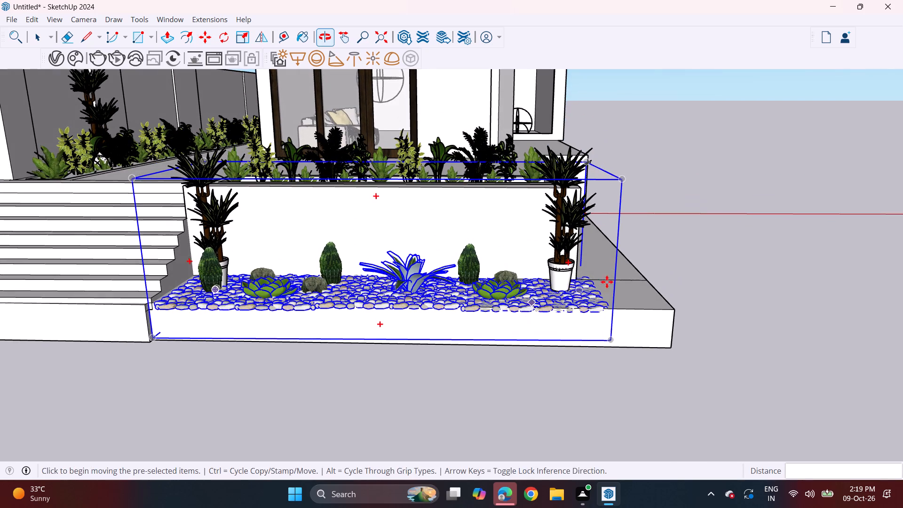
key(space)
click(701, 227)
Examine the planted front and the whole house elevation from several viewpoints.
scroll(571, 275, down, 7)
middle_drag(615, 253, 623, 219)
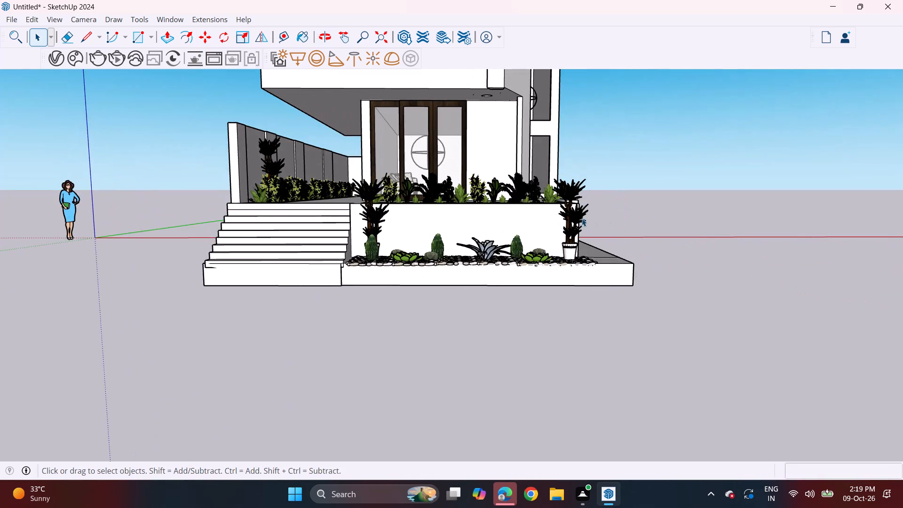
shift+middle_drag(582, 208, 641, 335)
middle_drag(632, 318, 618, 280)
shift+middle_drag(617, 283, 555, 333)
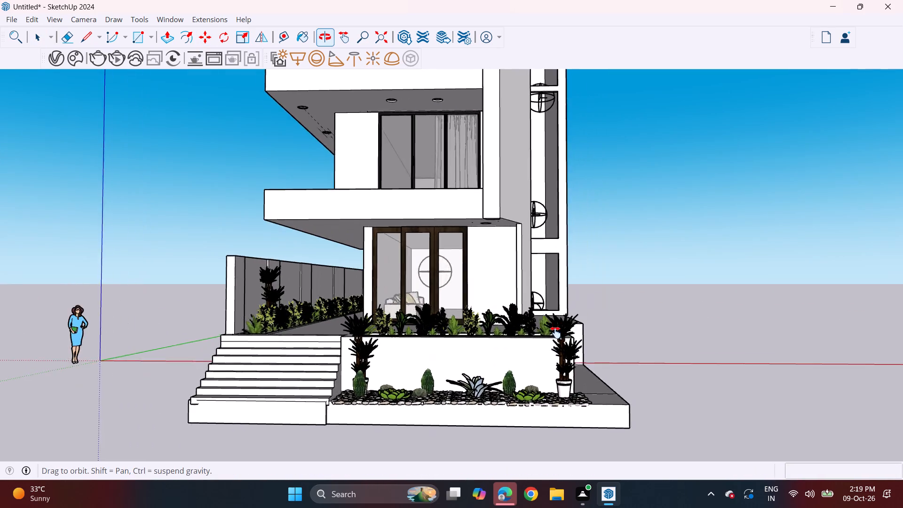
shift+middle_drag(555, 333, 605, 379)
scroll(602, 358, down, 3)
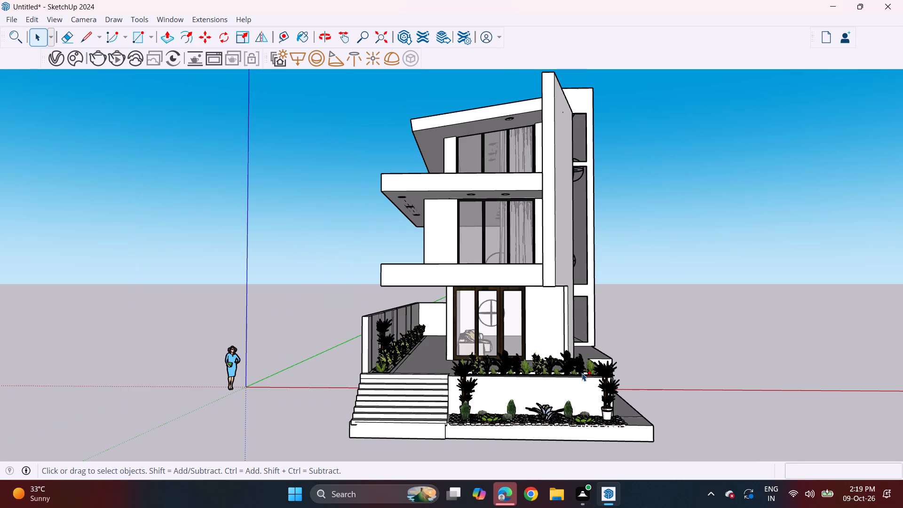
shift+middle_click(582, 373)
middle_drag(601, 384, 558, 396)
middle_drag(558, 396, 558, 389)
Copy the potted yucca at the plinth's front corner about 17' 10" onto the side ledge, beside the raised block.
click(566, 415)
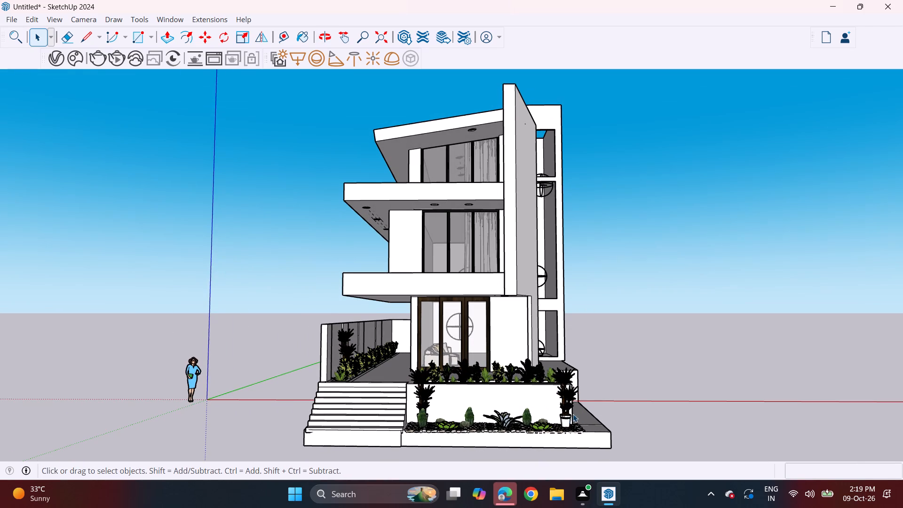
middle_drag(598, 388, 467, 383)
scroll(452, 416, up, 4)
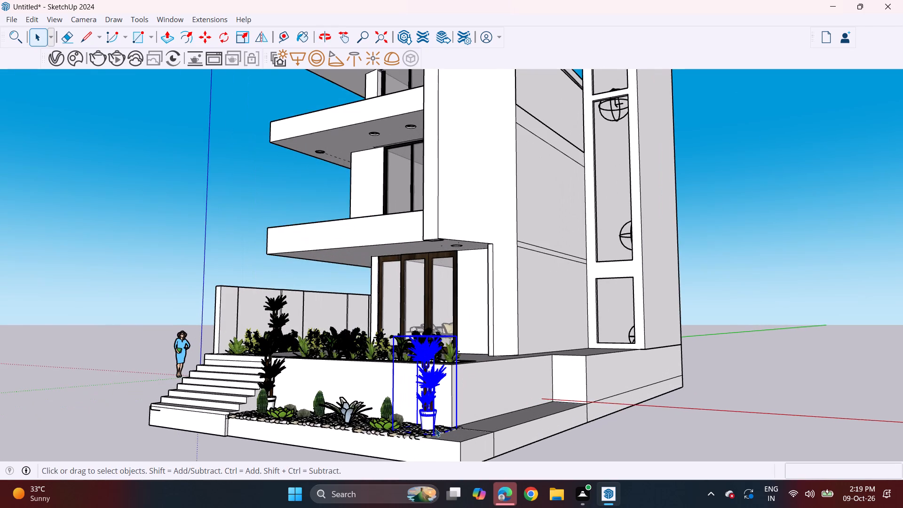
scroll(434, 426, down, 2)
key(m)
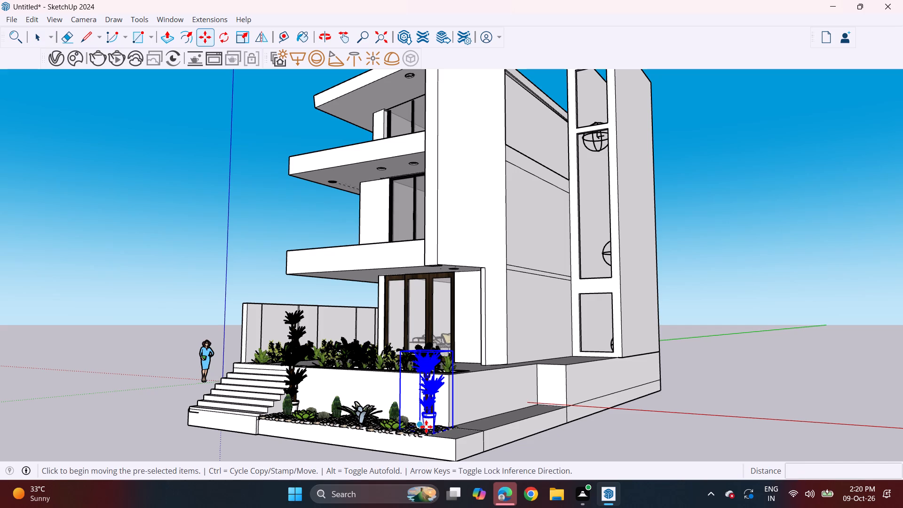
click(426, 427)
click(538, 399)
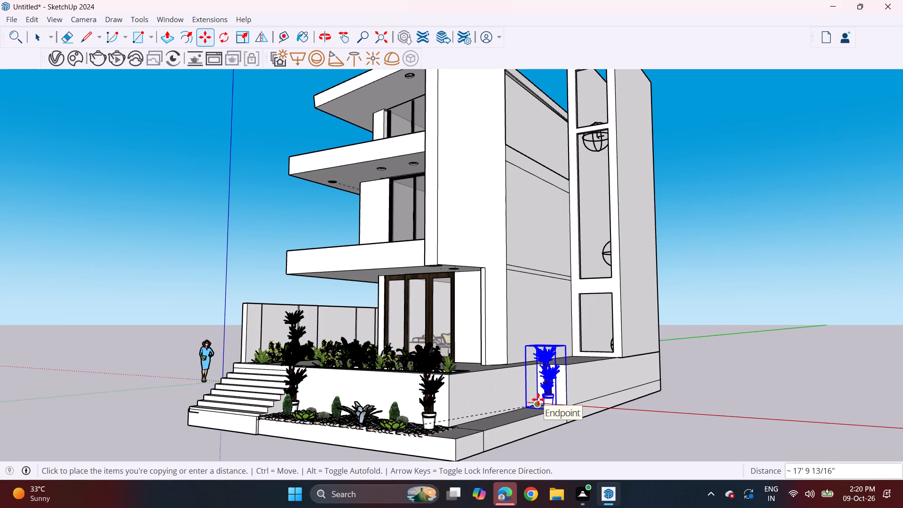
Copy the side-ledge yucca about 6' 3" toward the front along the same ledge, making a staggered pair.
middle_drag(532, 408, 613, 422)
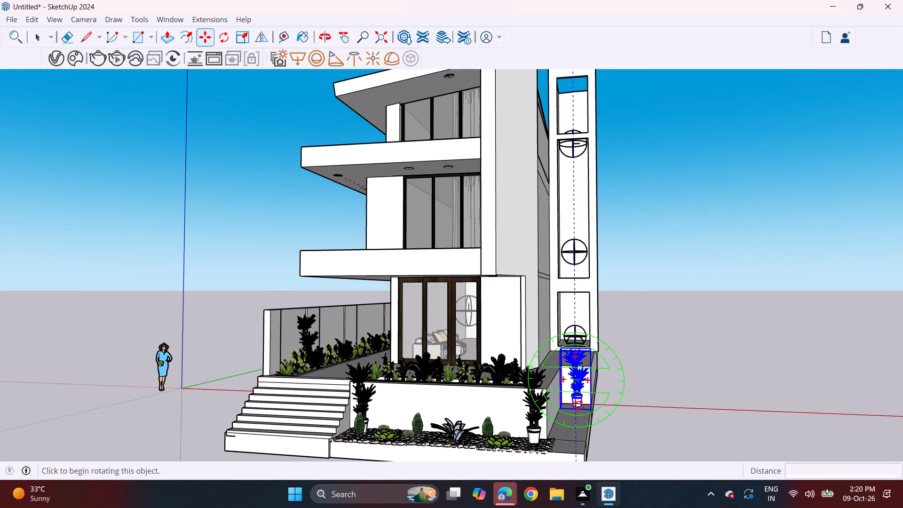
click(579, 405)
key(Escape)
key(space)
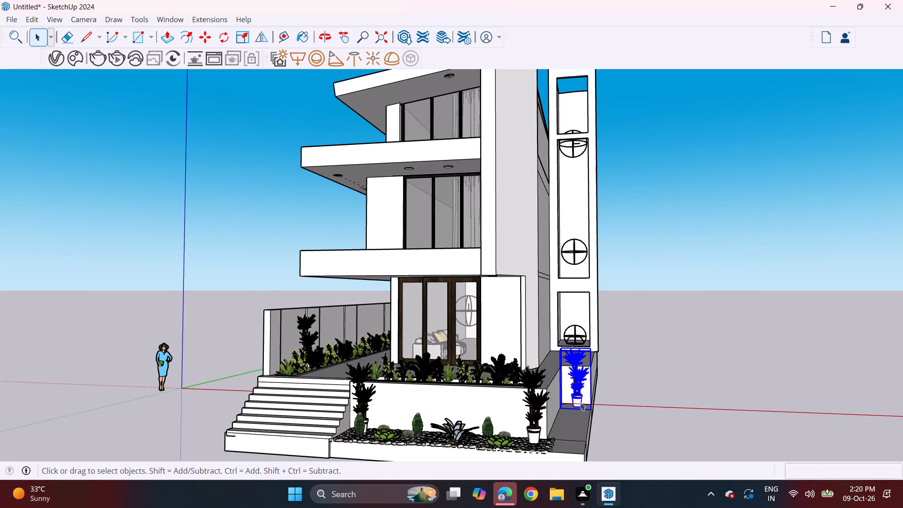
key(m)
click(581, 402)
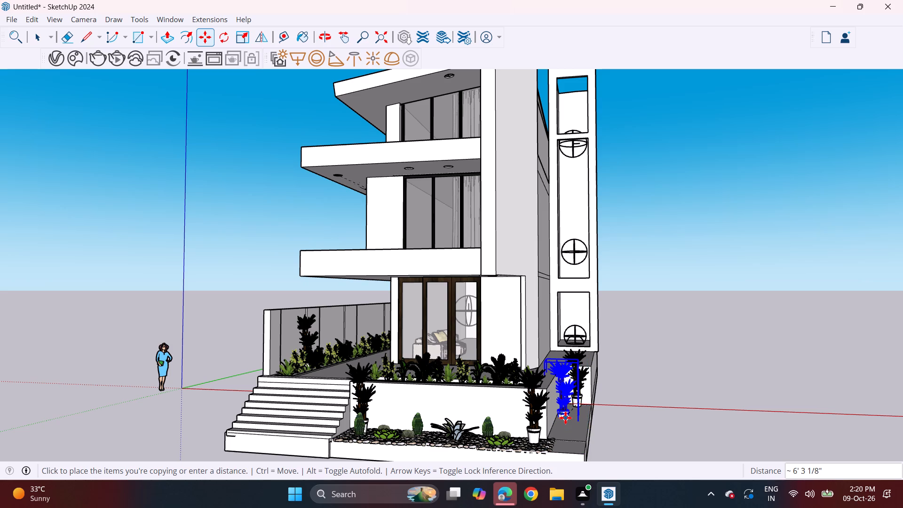
drag(565, 418, 576, 417)
key(space)
click(615, 380)
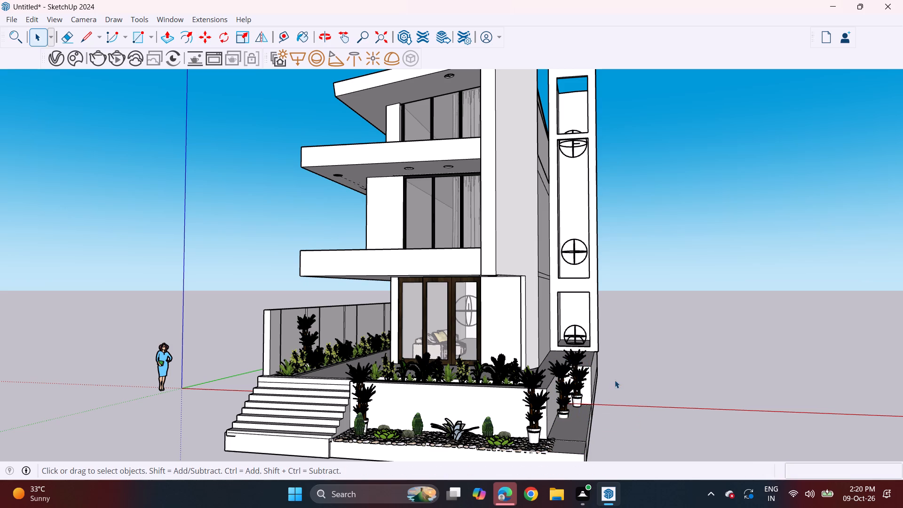
Import the Tree model from the Downloads folder into the scene.
scroll(594, 378, down, 2)
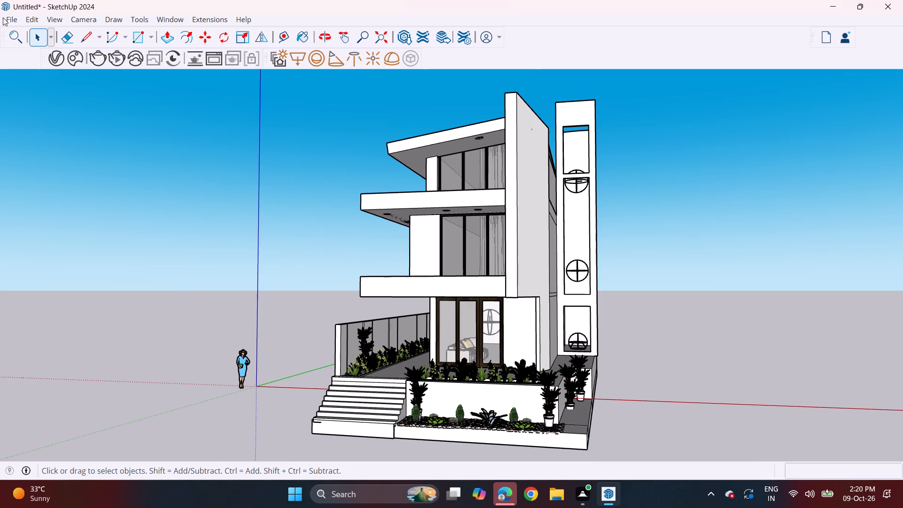
click(3, 17)
click(8, 18)
click(55, 183)
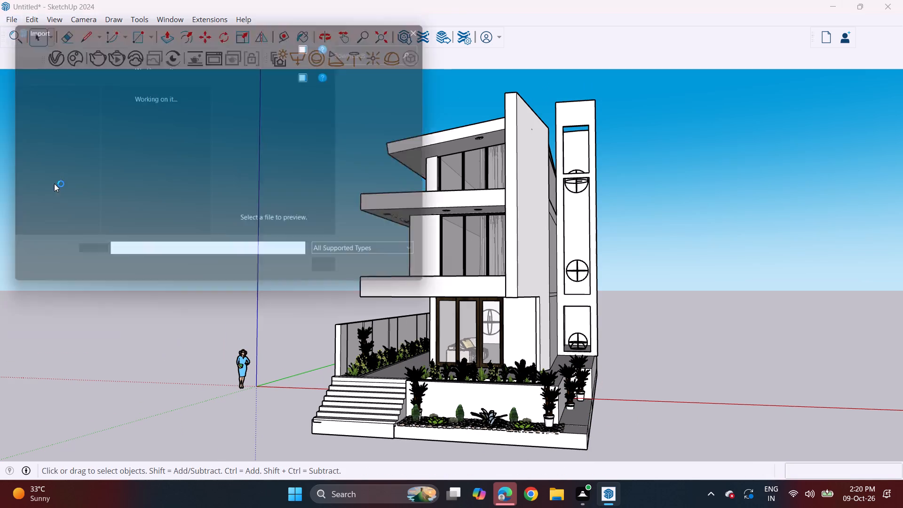
scroll(211, 201, down, 16)
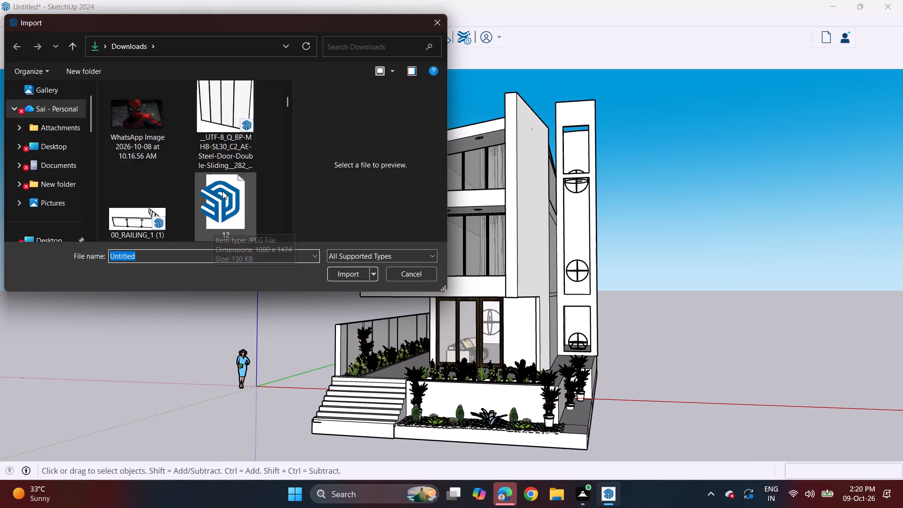
scroll(222, 191, down, 14)
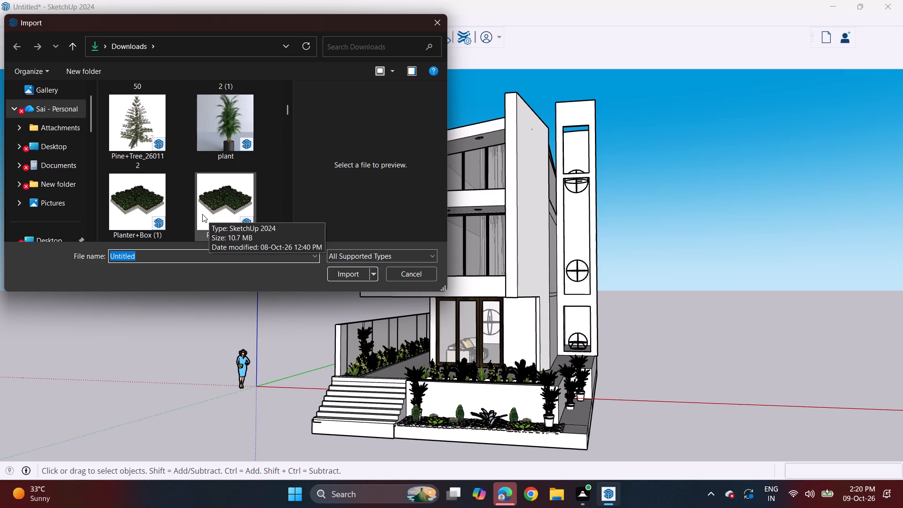
scroll(195, 191, down, 2)
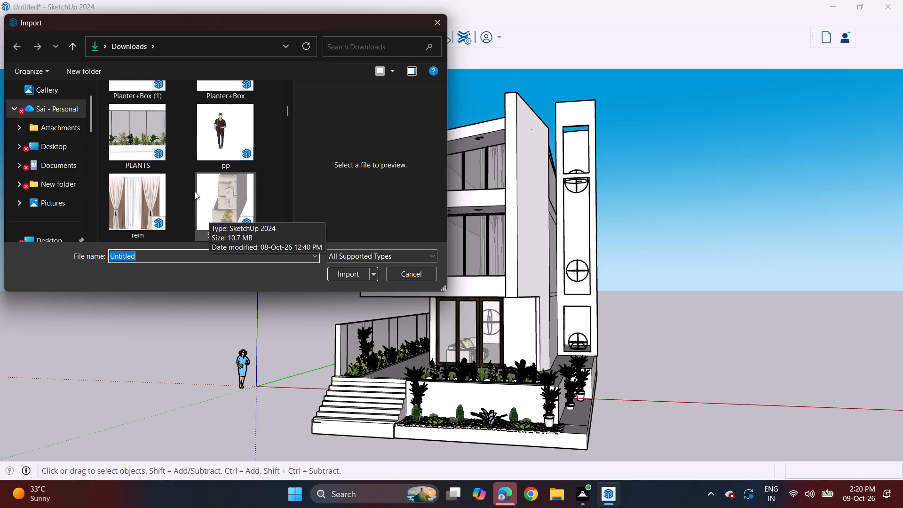
scroll(195, 191, down, 5)
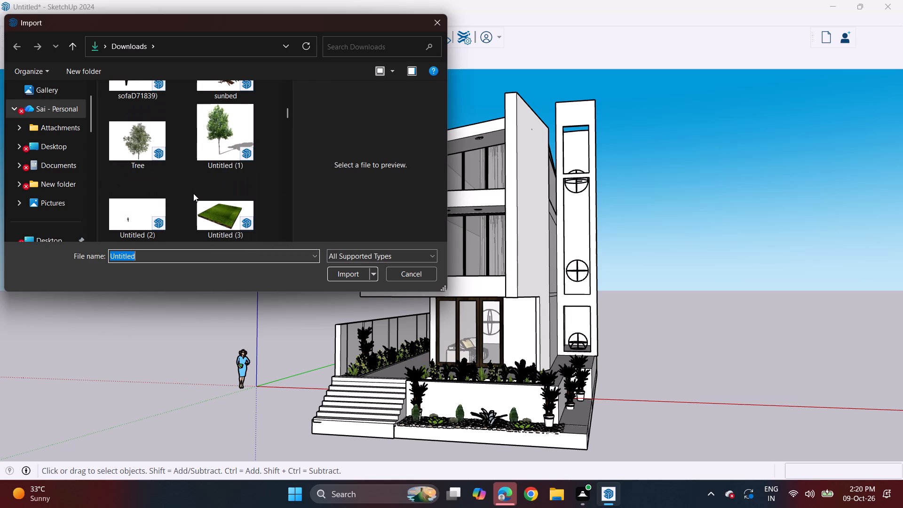
click(216, 167)
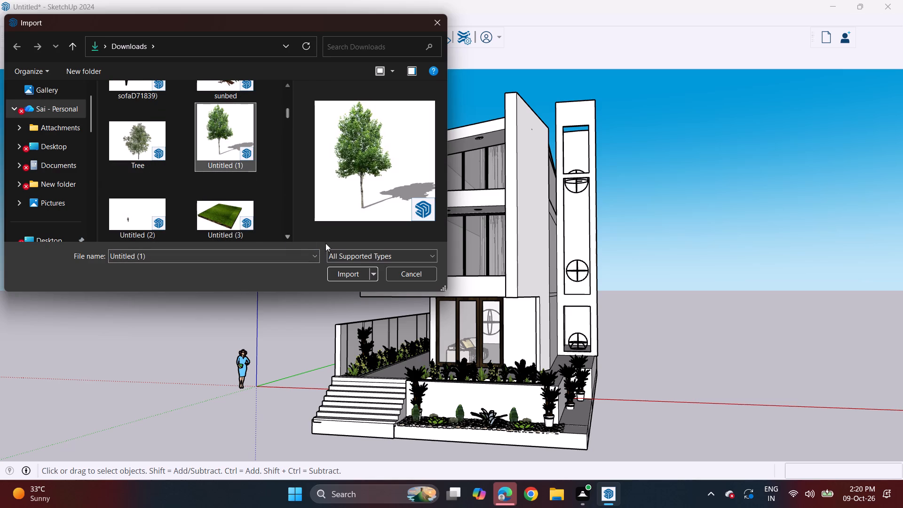
click(110, 131)
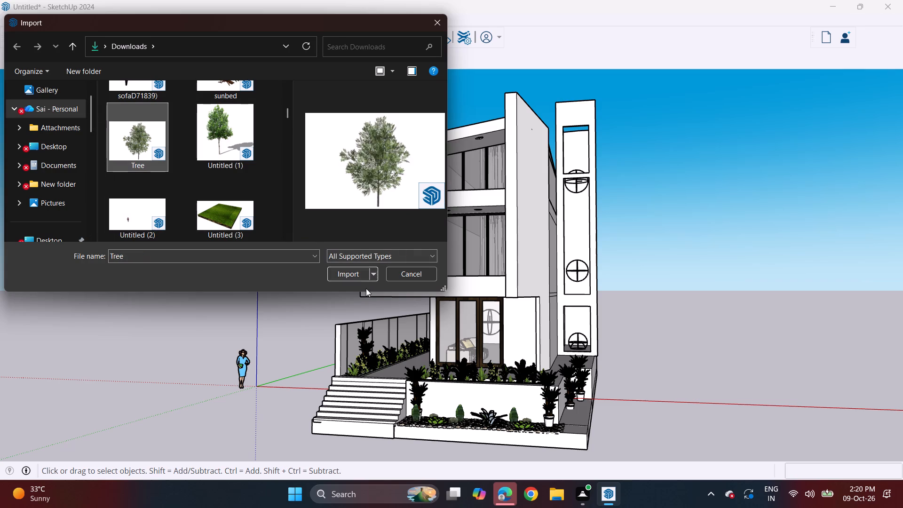
click(362, 271)
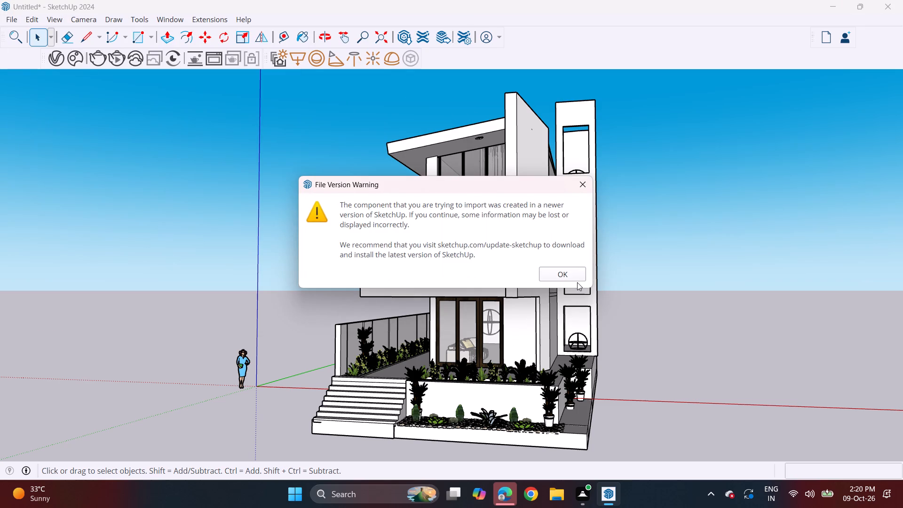
click(576, 277)
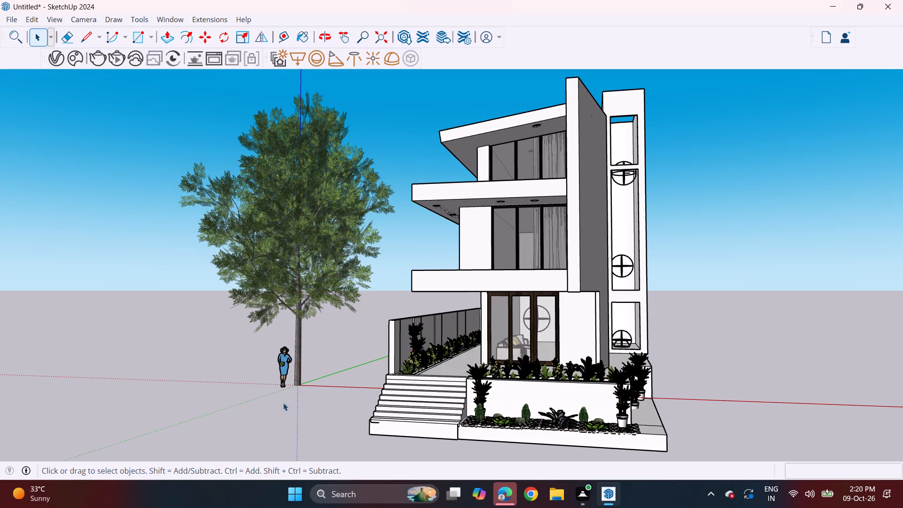
Scale the imported tree down uniformly to roughly three-quarters of its size.
click(319, 227)
middle_drag(312, 297, 378, 297)
scroll(293, 294, down, 1)
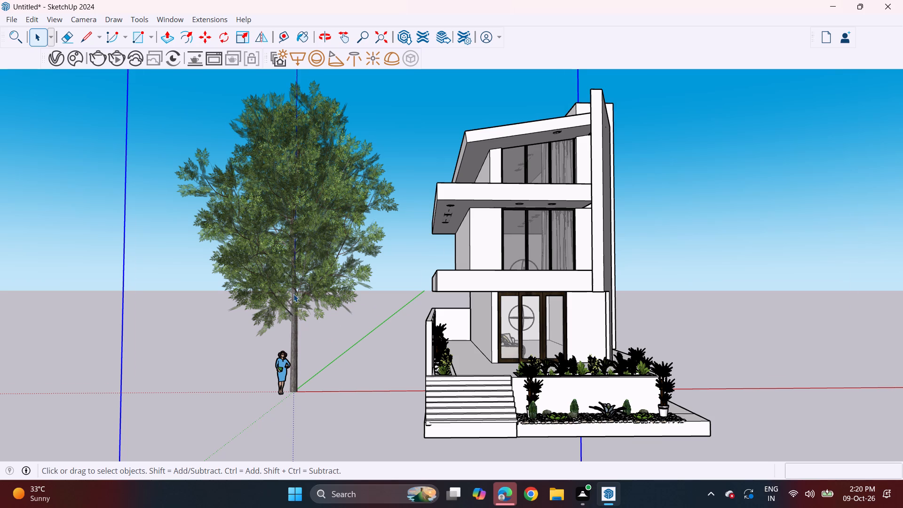
scroll(293, 294, down, 11)
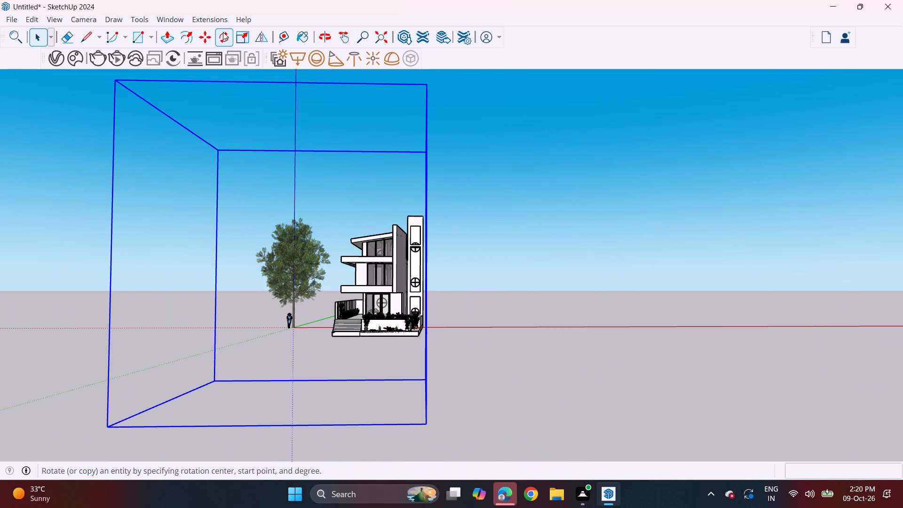
click(244, 41)
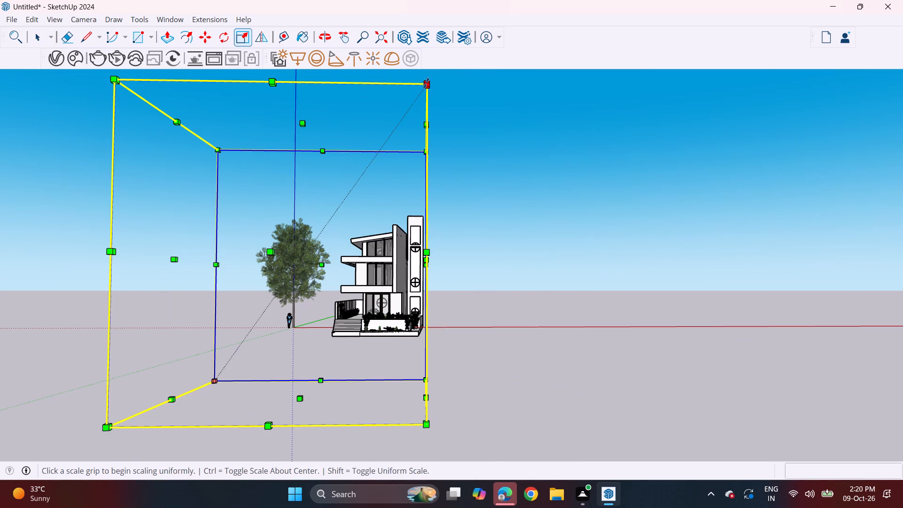
click(426, 83)
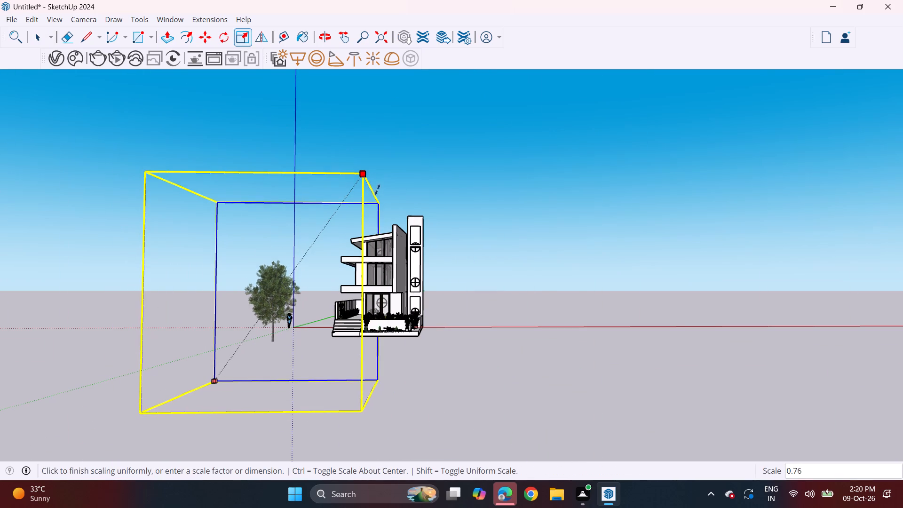
click(374, 198)
scroll(271, 310, up, 2)
key(space)
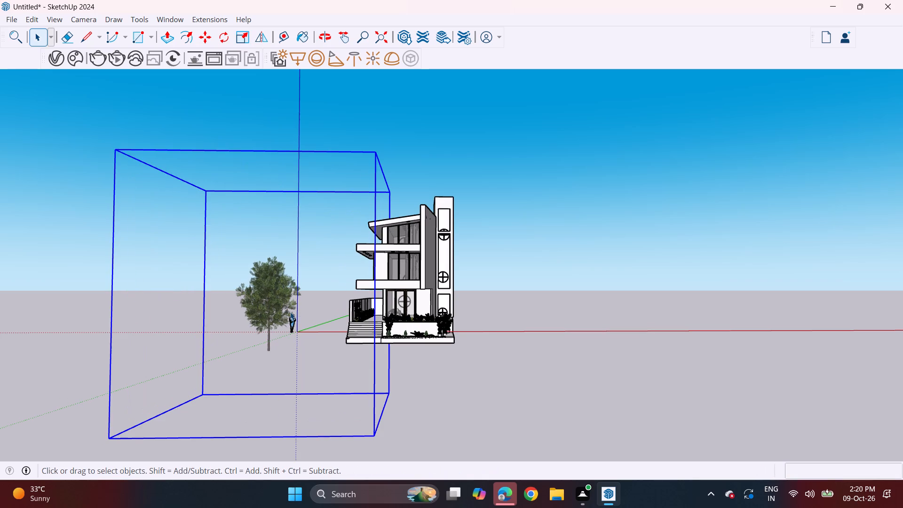
Move the tree by its trunk base about 22' 4" toward the house, beside the glass-railed side behind the staircase.
scroll(279, 350, up, 1)
key(m)
click(267, 350)
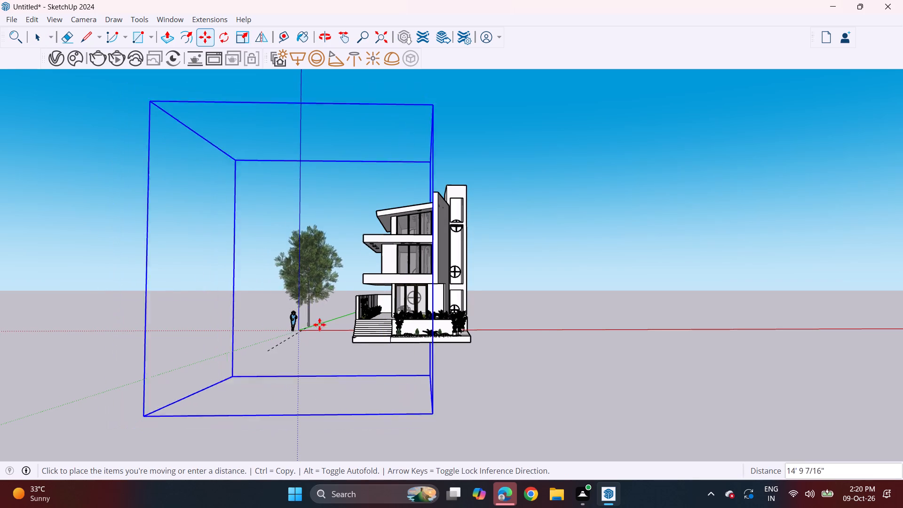
click(335, 325)
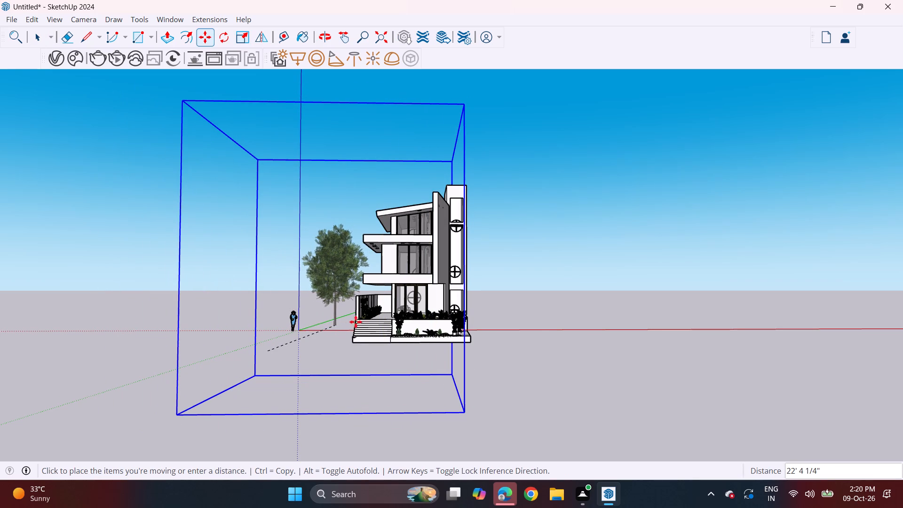
click(335, 278)
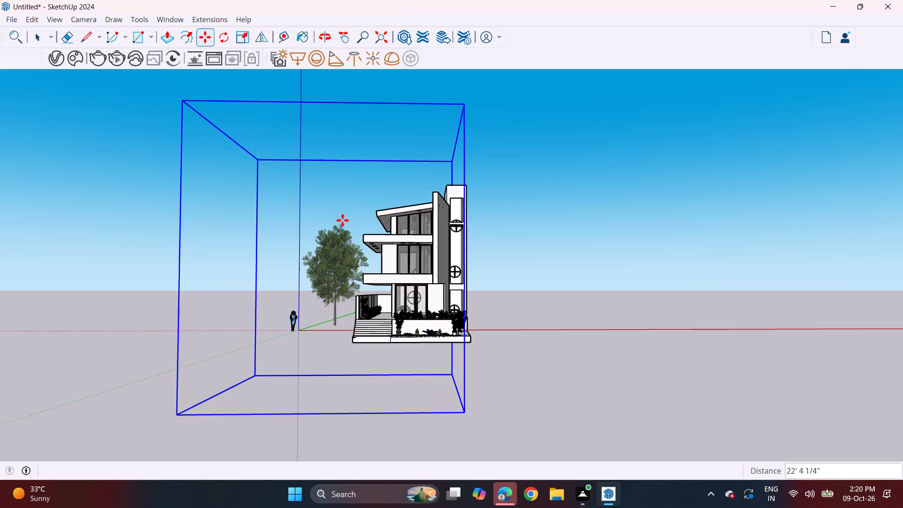
key(space)
key(space)
key(space)
key(space)
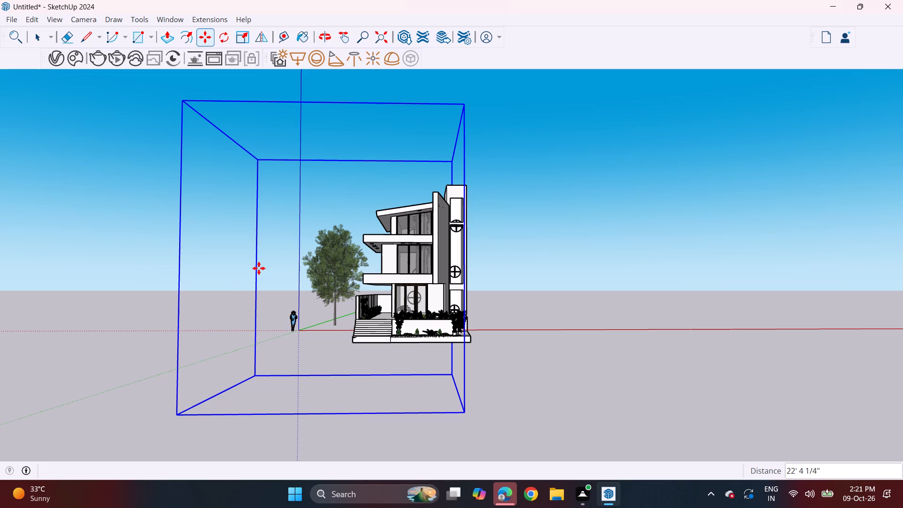
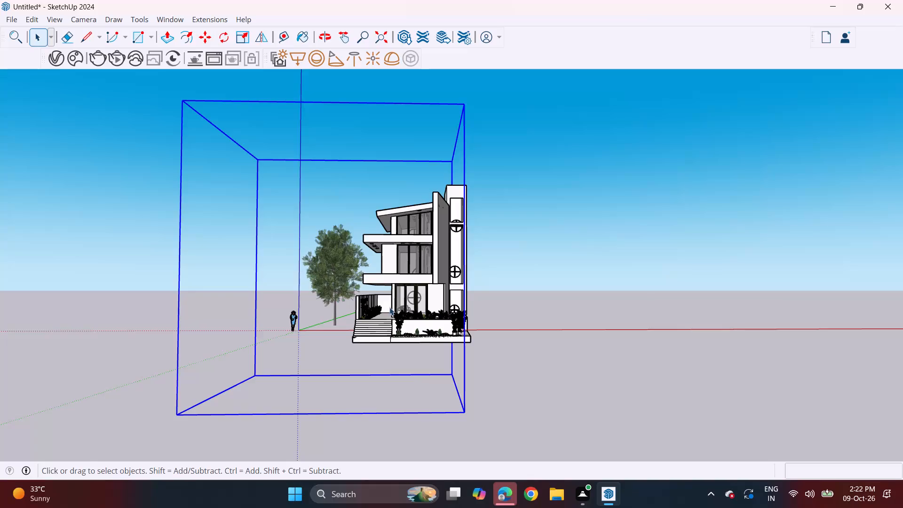
Examine the placement and size of the tree beside the house from the front and from lower angles.
scroll(326, 274, down, 3)
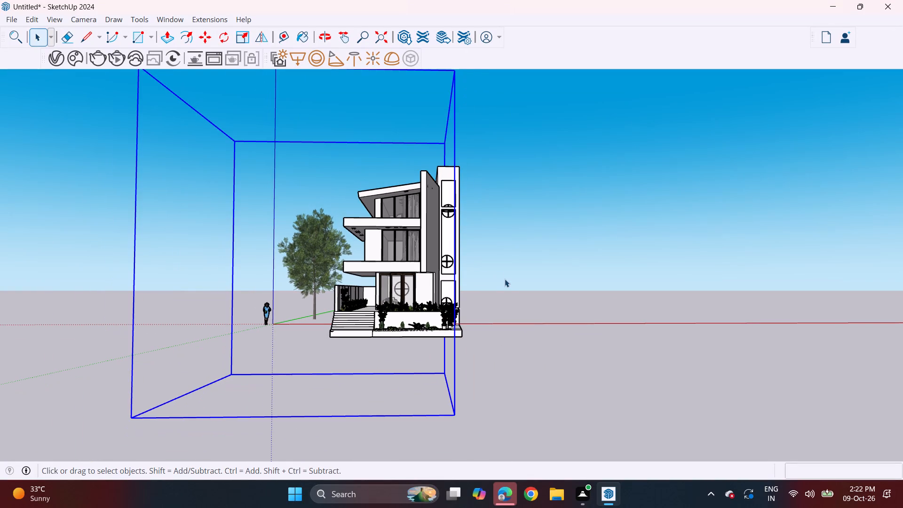
click(507, 279)
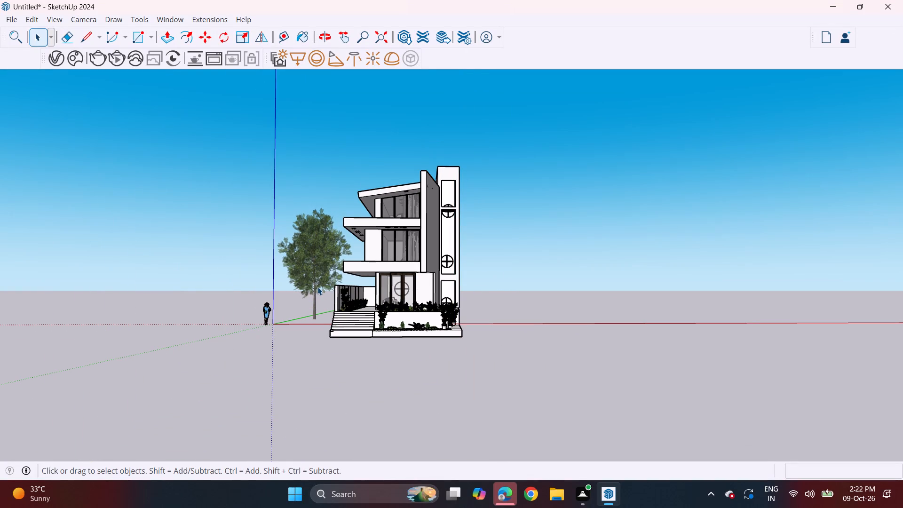
click(317, 287)
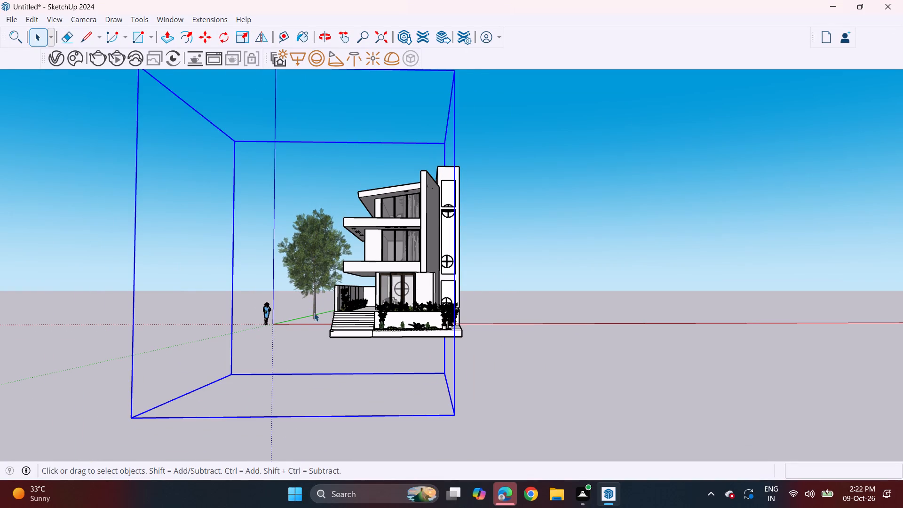
scroll(323, 298, up, 6)
middle_drag(329, 296, 291, 329)
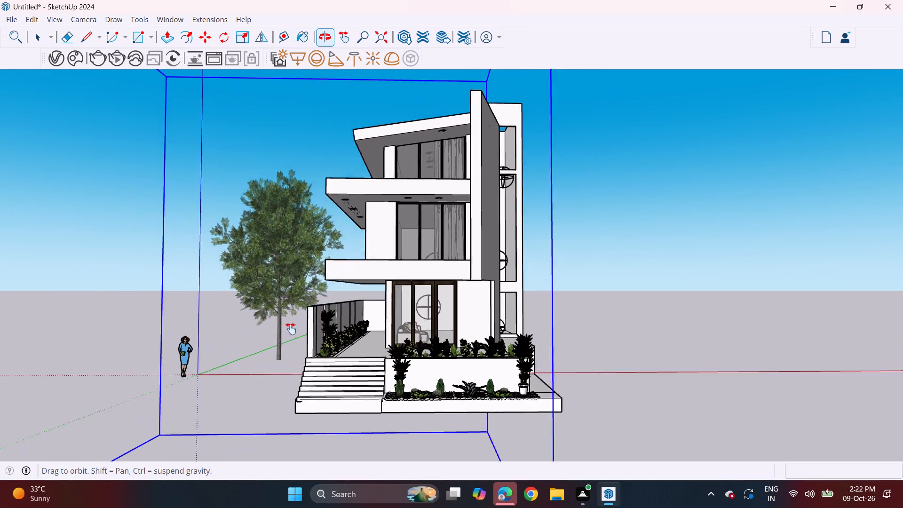
middle_drag(291, 329, 285, 364)
middle_drag(284, 360, 294, 324)
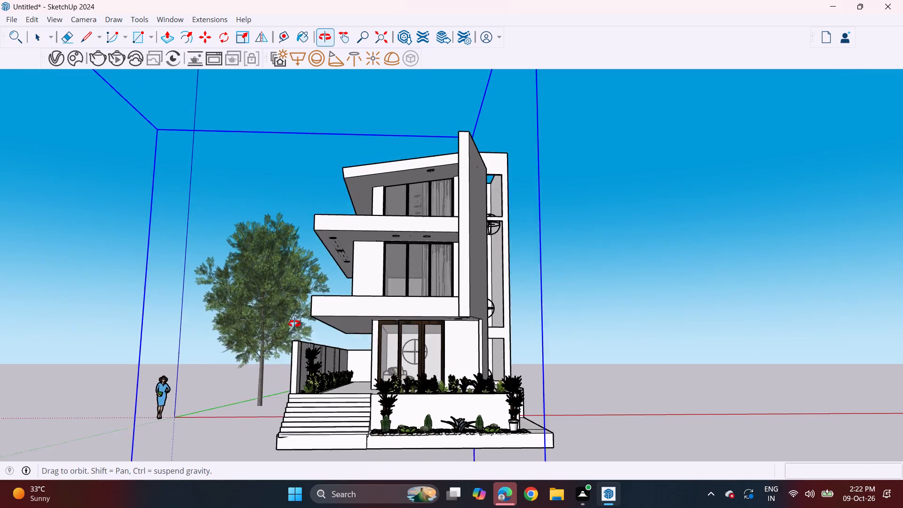
middle_drag(294, 324, 285, 333)
shift+middle_drag(294, 328, 319, 339)
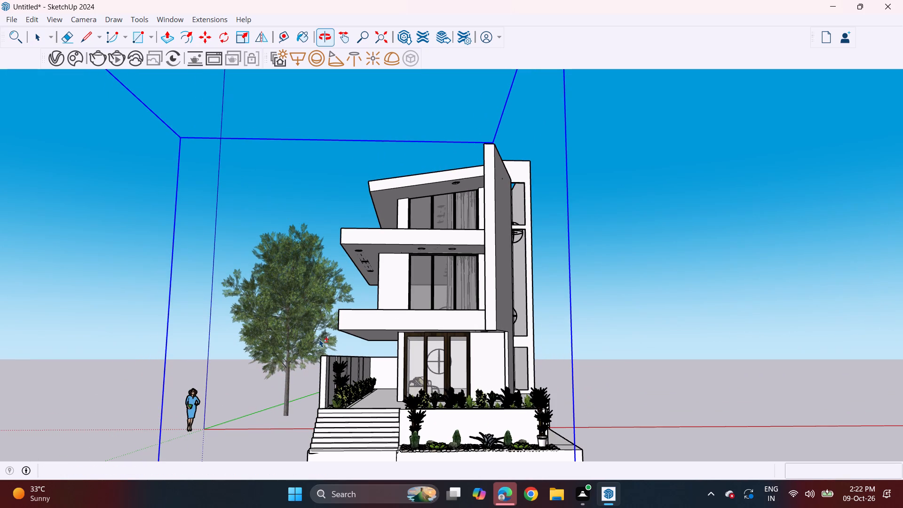
middle_drag(482, 359, 473, 356)
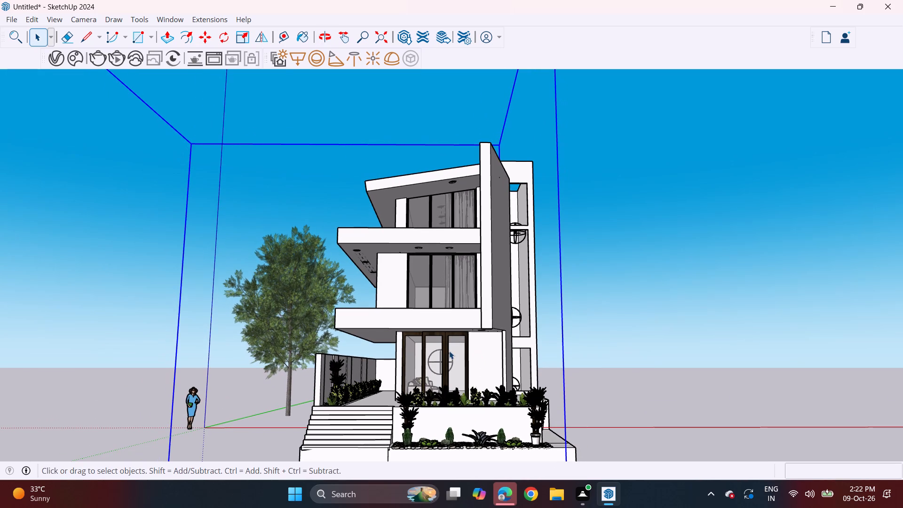
Import the Ver+Glass+Railing (1) model from the Downloads folder and place it on the open side beside the stair tower.
click(16, 23)
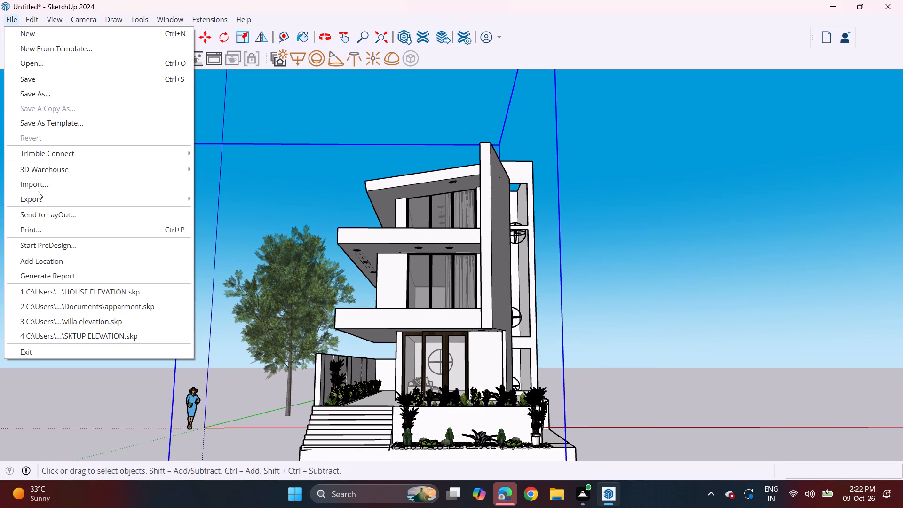
click(43, 186)
scroll(218, 171, down, 6)
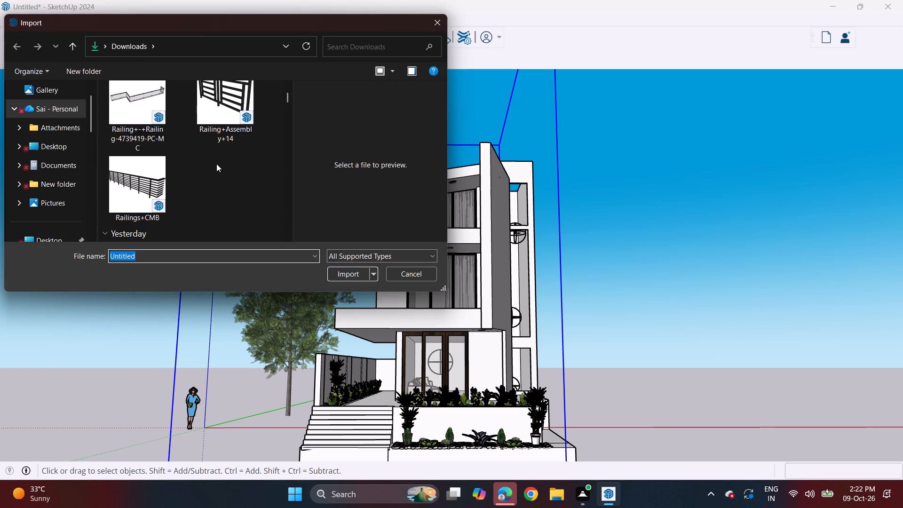
scroll(216, 164, down, 18)
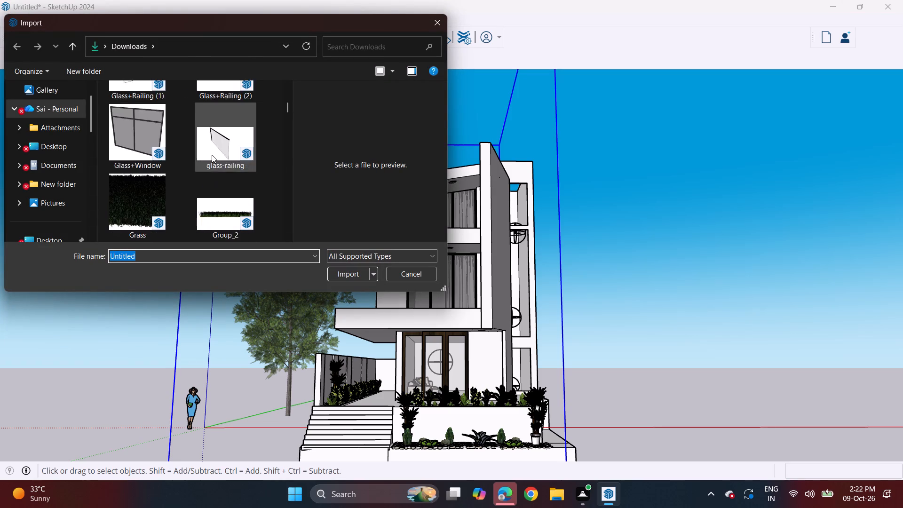
scroll(212, 155, down, 14)
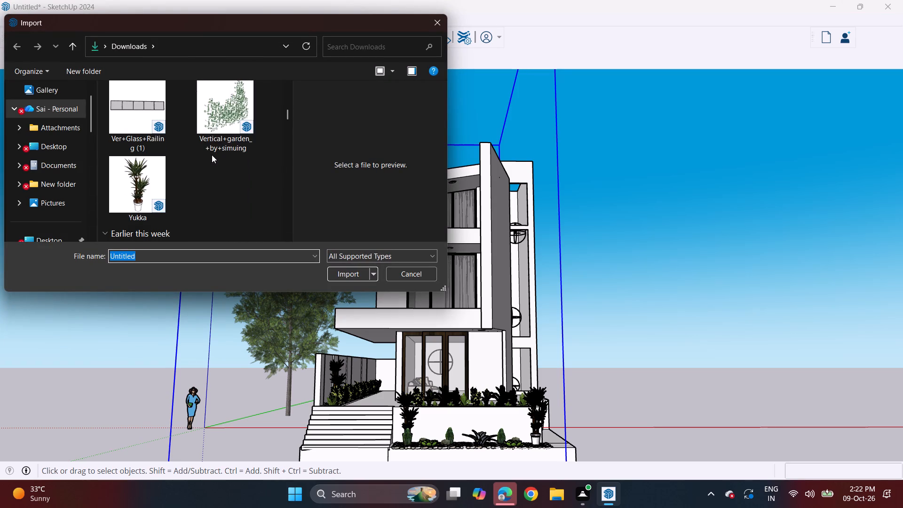
click(128, 114)
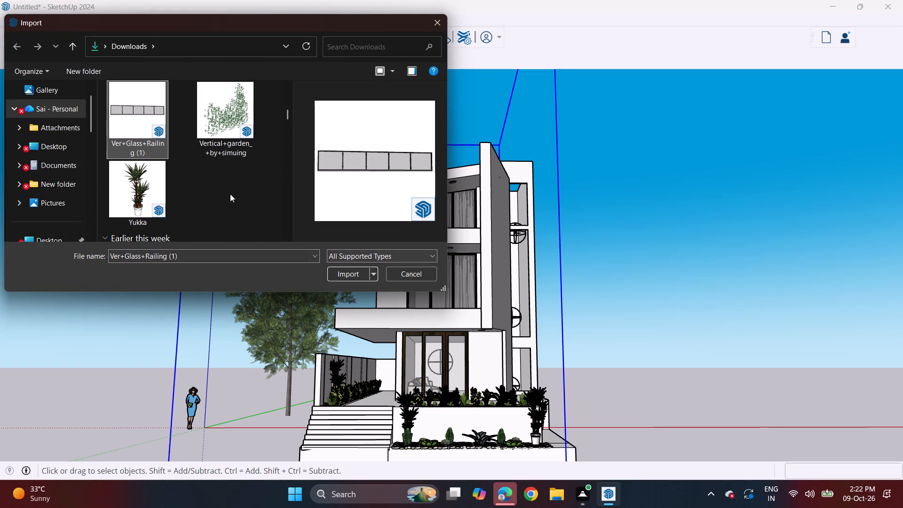
scroll(230, 194, down, 4)
scroll(230, 193, up, 4)
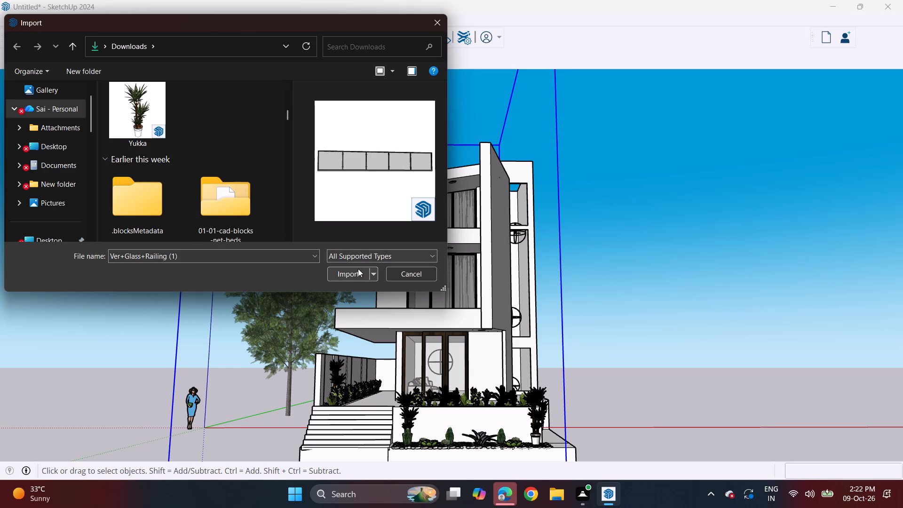
click(356, 271)
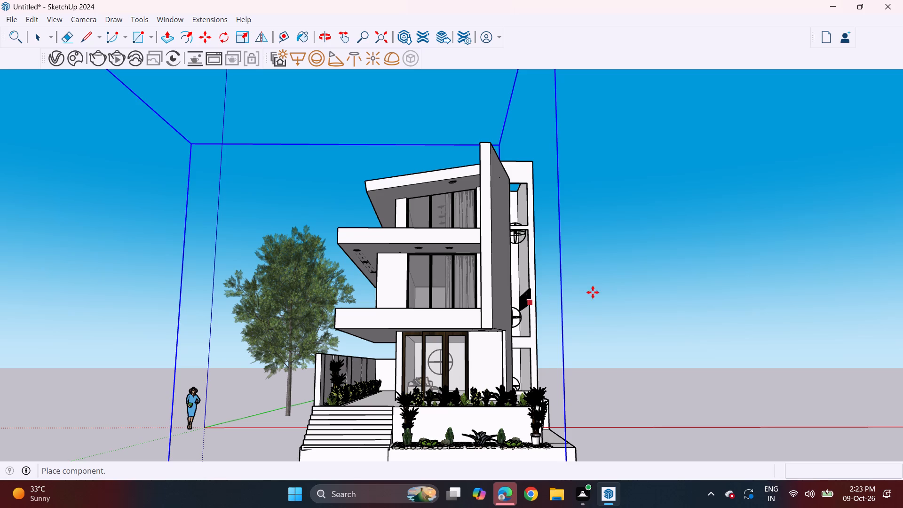
click(633, 389)
Rotate the imported glass railing 90° about the green axis so it lies flat.
middle_drag(652, 397, 646, 443)
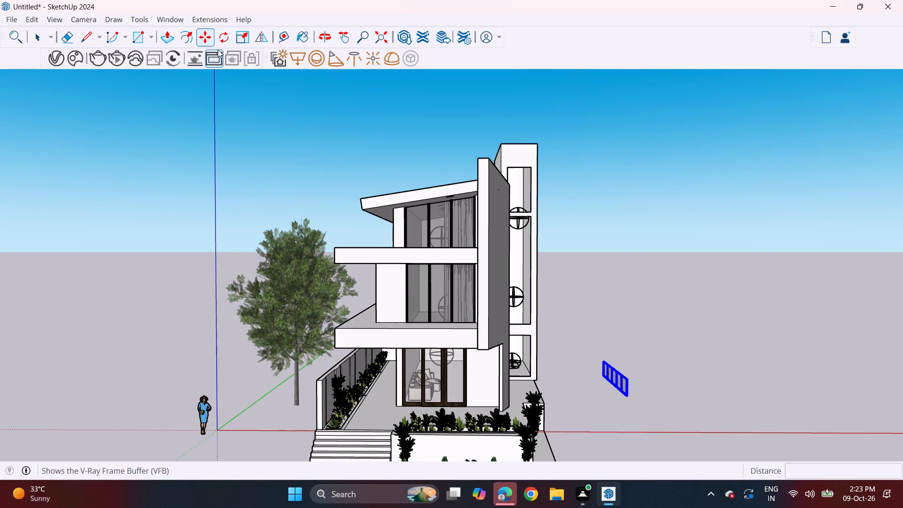
click(227, 36)
middle_drag(635, 372, 606, 329)
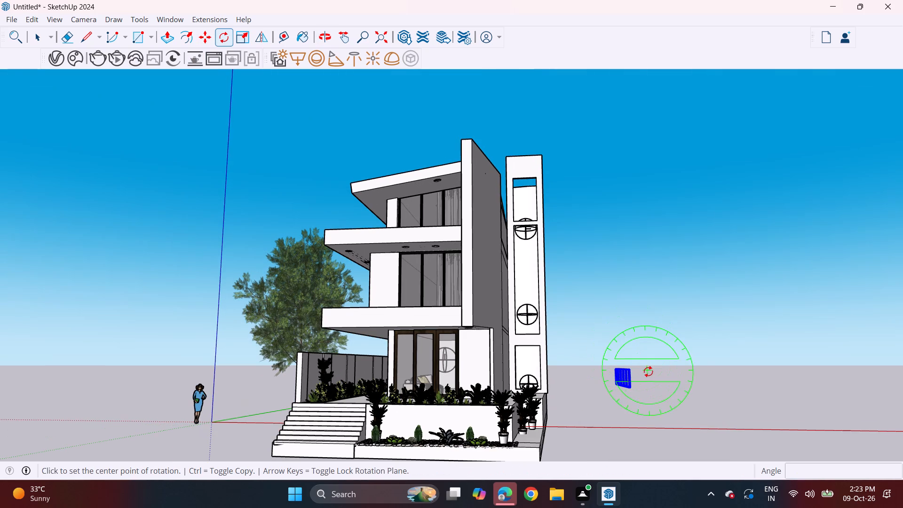
click(648, 372)
click(705, 373)
click(648, 432)
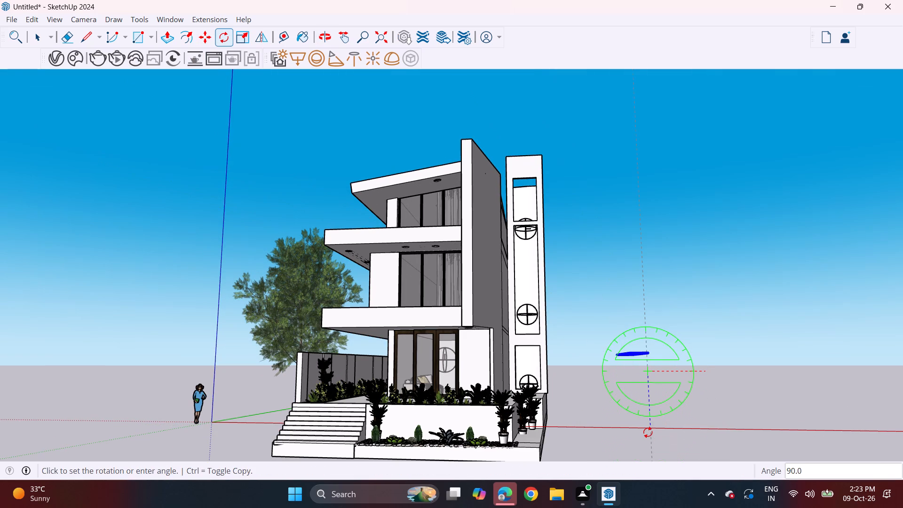
Rotate the flat glass railing about the red axis so its row of panels stands upright, facing the front.
middle_drag(713, 357, 349, 353)
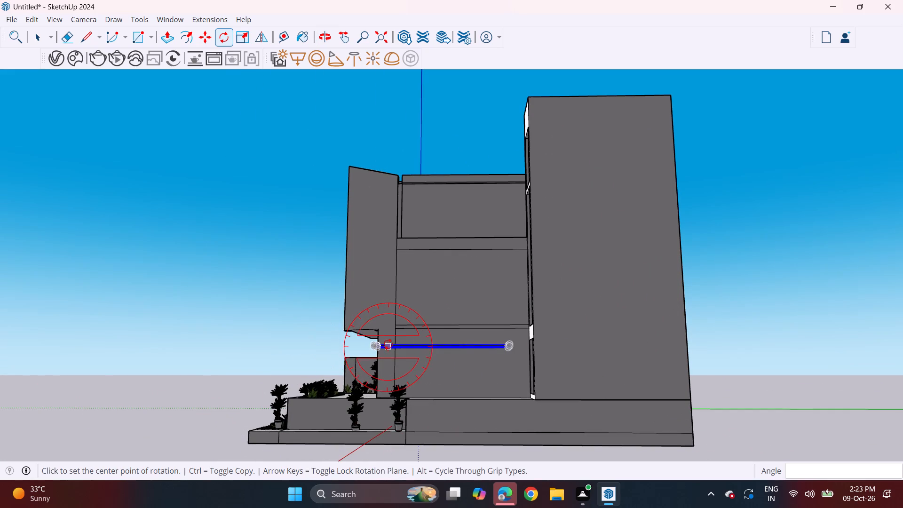
click(389, 347)
click(428, 348)
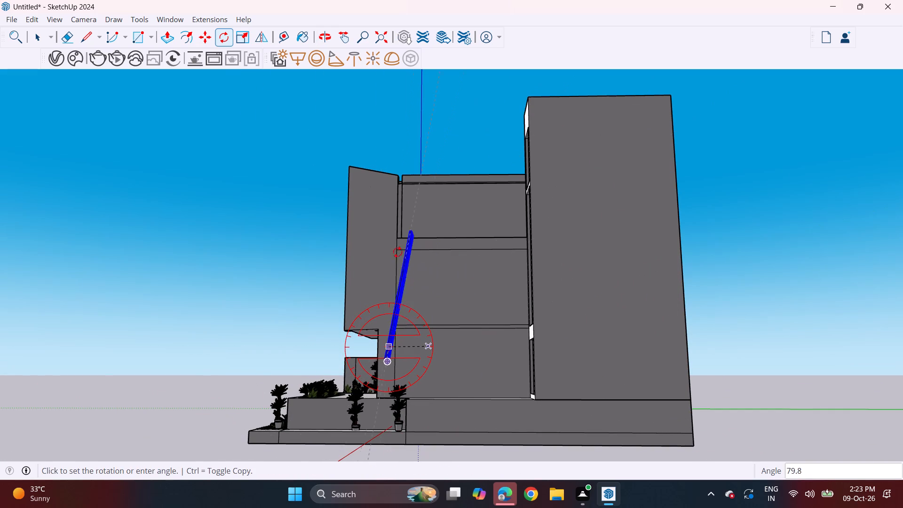
click(389, 241)
Move the upright glass railing by its top corner about 31' to the upper corner of the tower's topmost front opening.
middle_drag(371, 303, 752, 341)
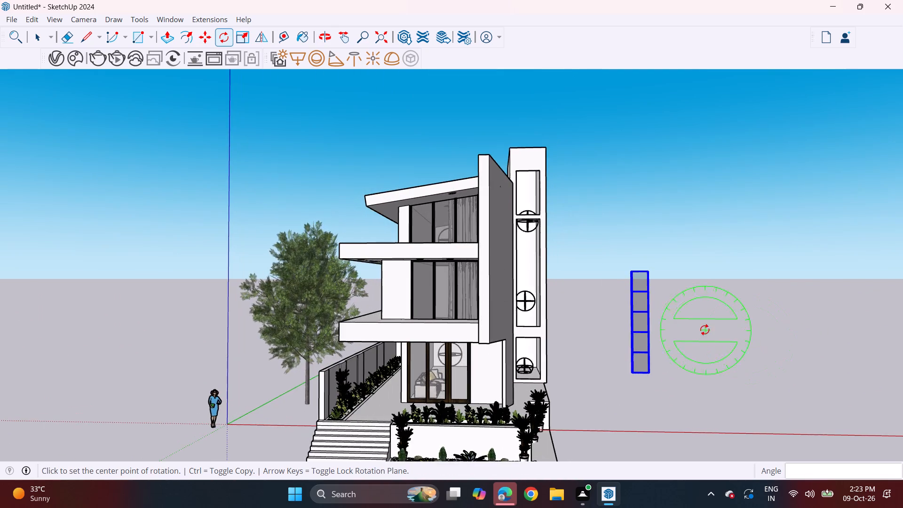
scroll(700, 328, up, 5)
key(m)
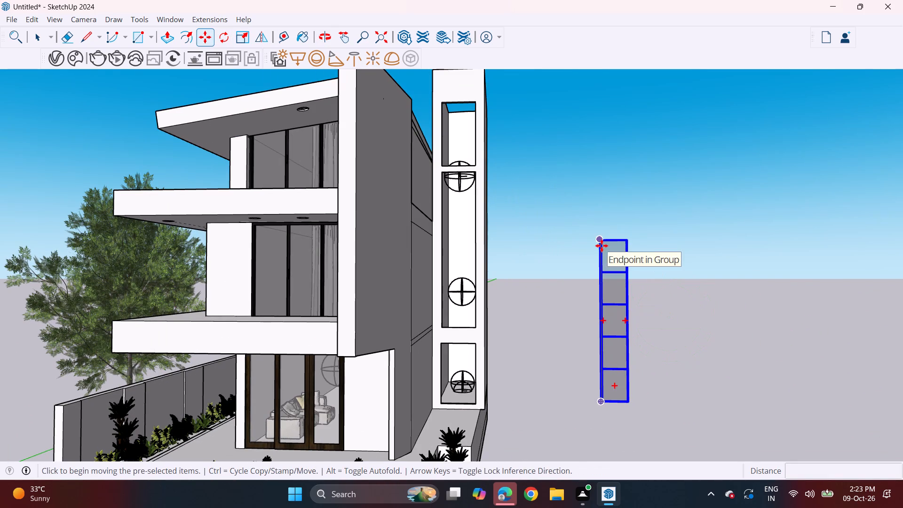
click(602, 246)
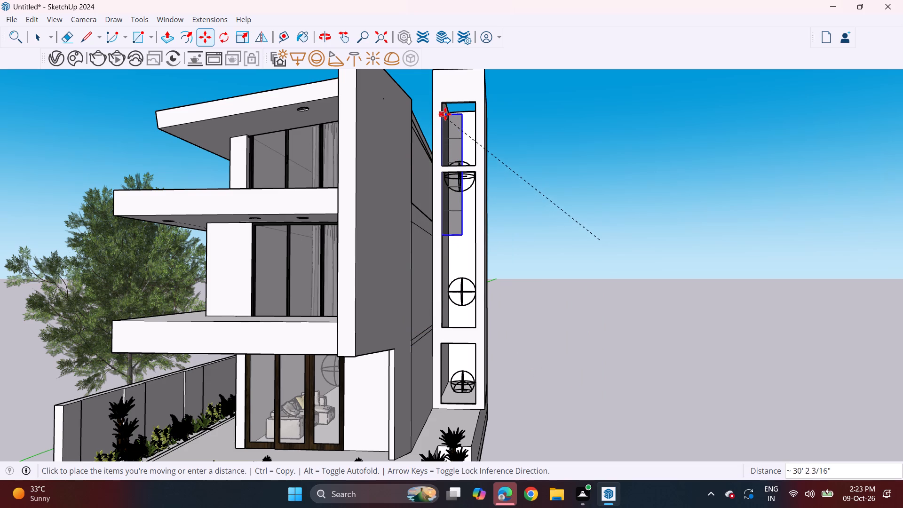
double_click(445, 109)
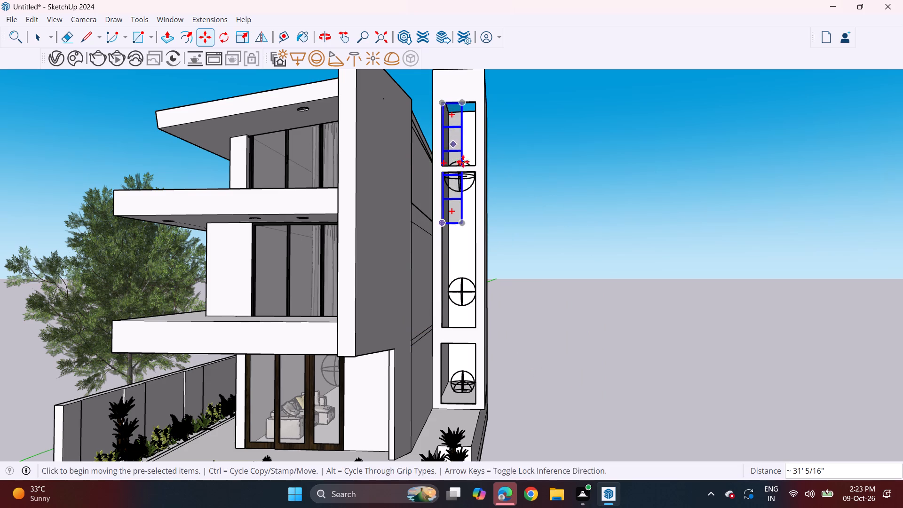
Scale the glass railing's width from its free edge so it spans the full width of the tower opening.
middle_drag(463, 189, 479, 213)
middle_drag(436, 154, 406, 173)
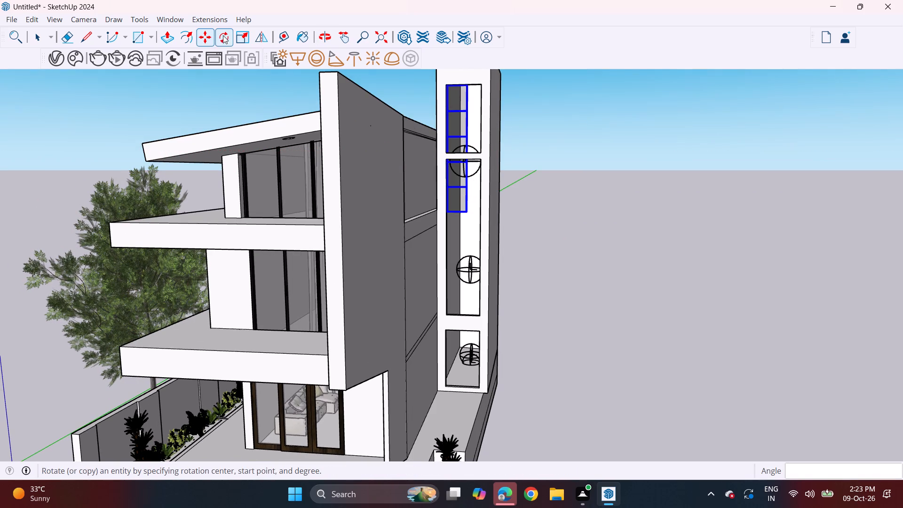
click(236, 35)
scroll(513, 155, up, 2)
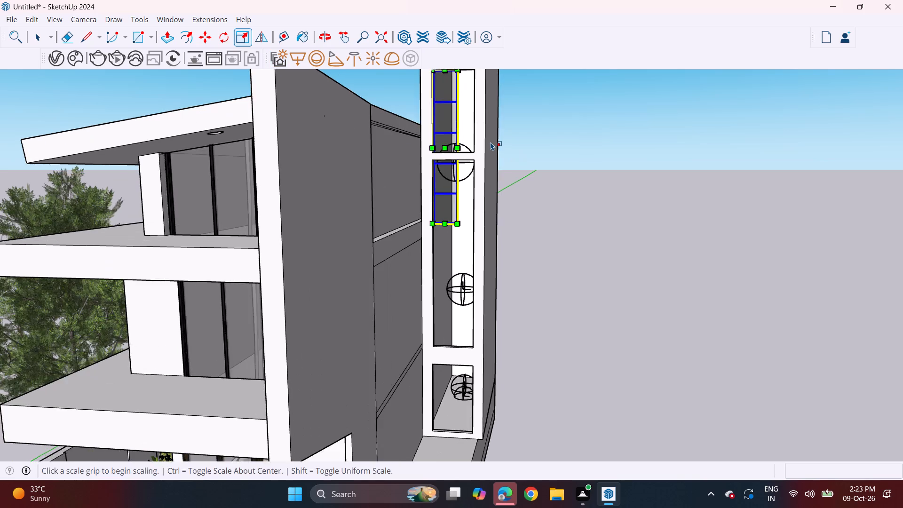
scroll(491, 142, up, 2)
middle_drag(484, 154, 450, 178)
scroll(449, 169, up, 3)
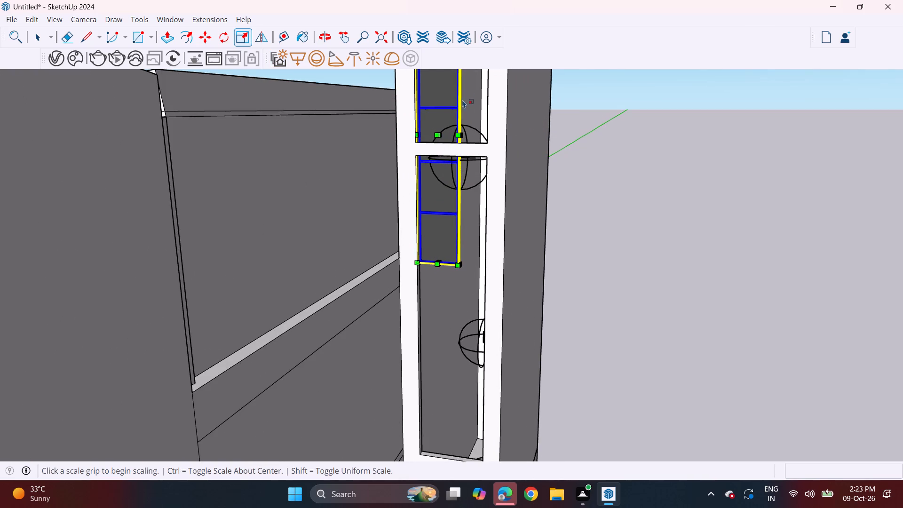
middle_drag(462, 110, 453, 127)
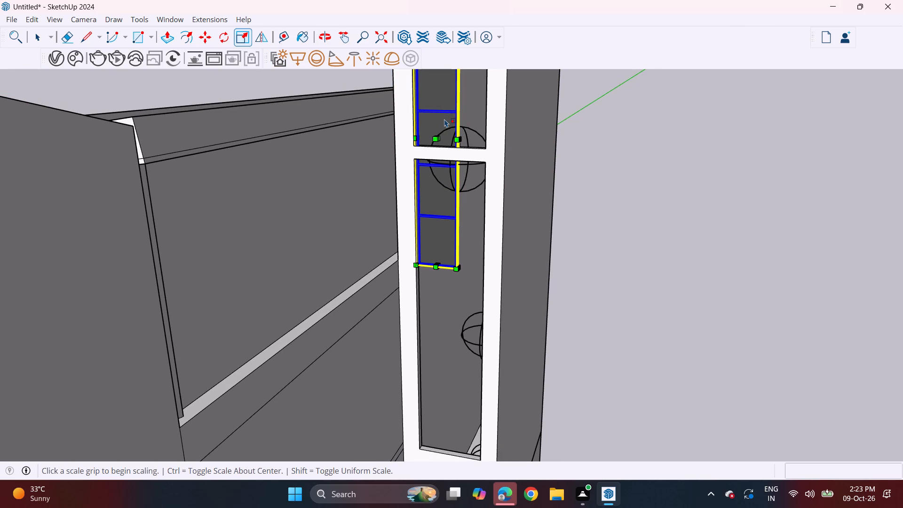
scroll(450, 145, up, 4)
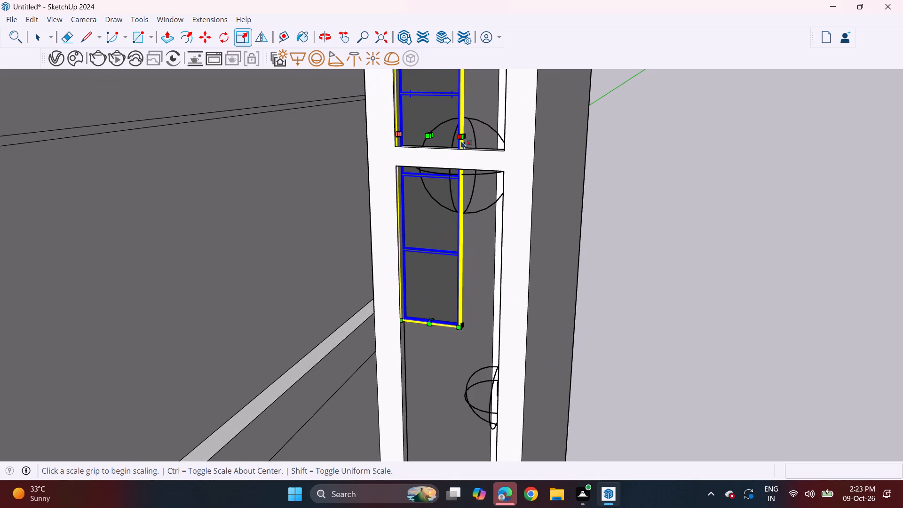
scroll(461, 141, up, 3)
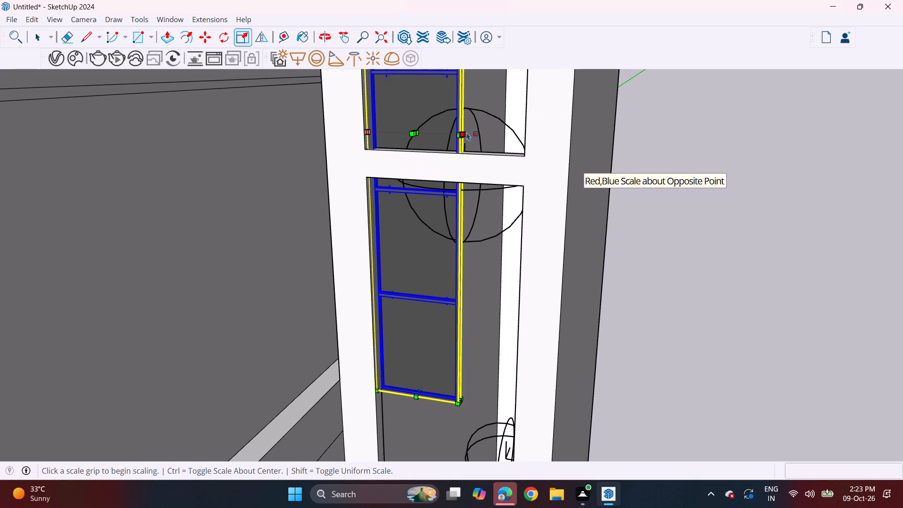
scroll(466, 133, up, 3)
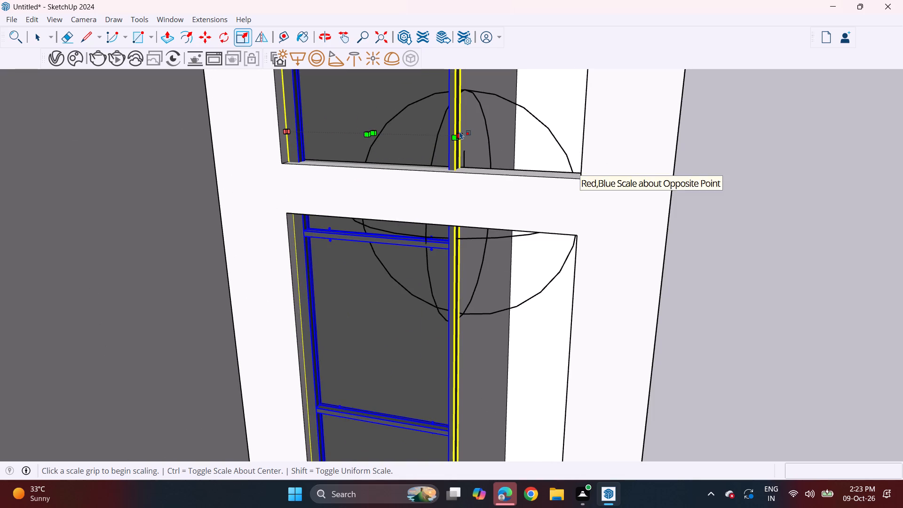
click(462, 133)
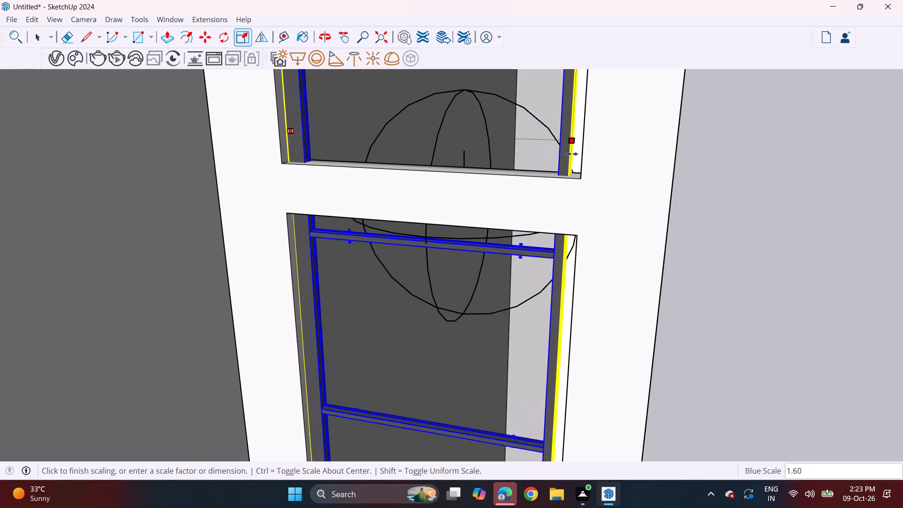
click(582, 156)
Scale the glass railing's width by about 0.99 from its opposite edge to fit it inside the tower opening.
middle_drag(449, 284, 526, 234)
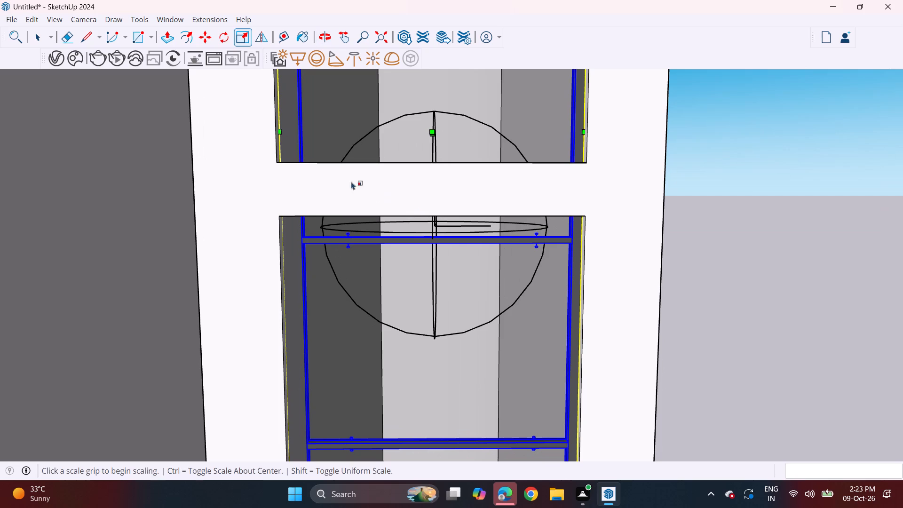
middle_drag(287, 135, 292, 190)
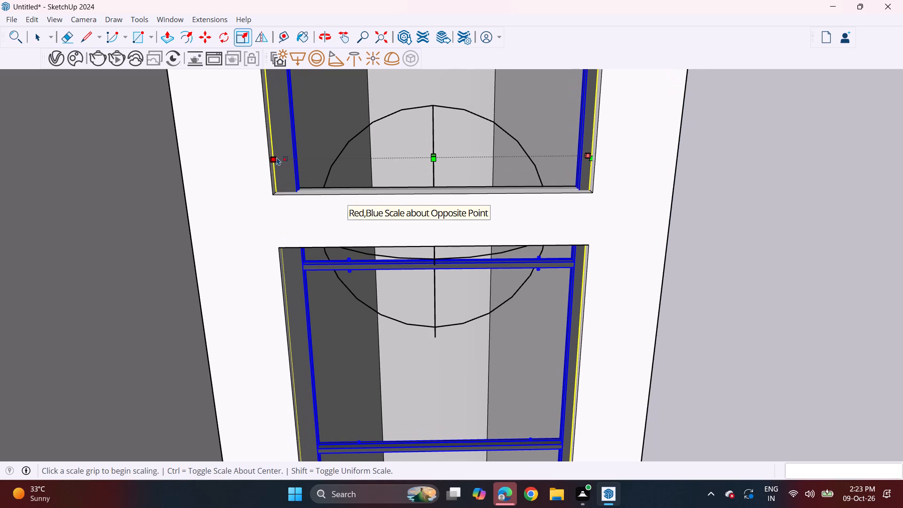
scroll(277, 153, up, 3)
middle_drag(282, 167, 281, 194)
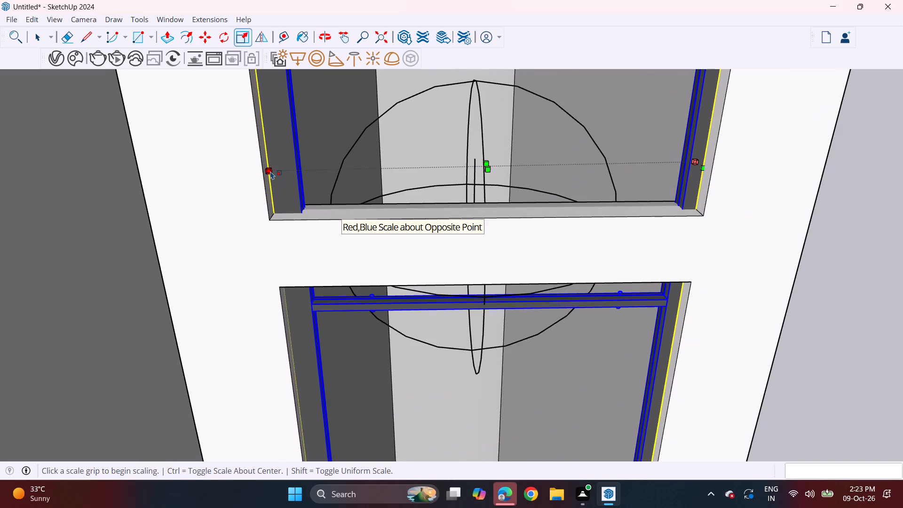
scroll(270, 171, up, 5)
click(272, 162)
click(281, 164)
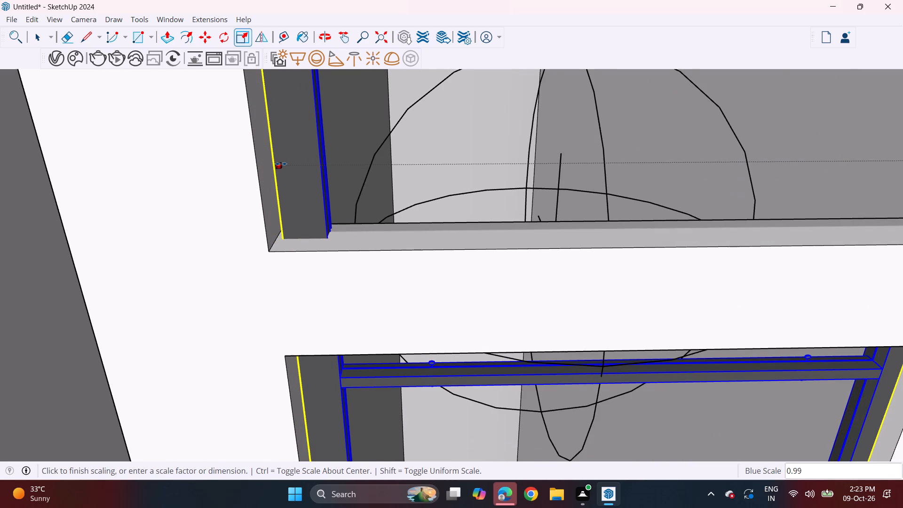
Fine-tune the glass railing's width from its side edge so it meets the side of the tower opening.
scroll(324, 214, down, 3)
scroll(291, 175, up, 1)
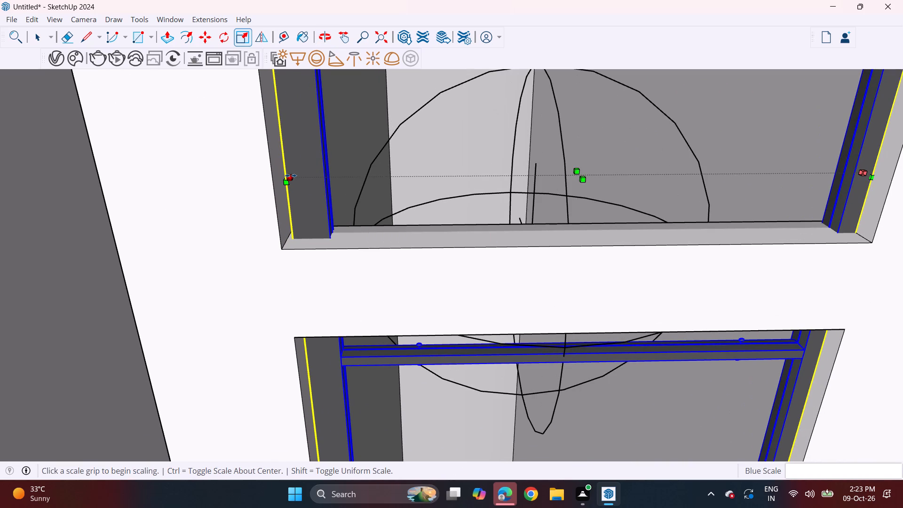
click(291, 175)
click(286, 175)
Scale the glass railing's height downward by about 2.47 so it reaches the bottom of the tower's lowest opening, and deselect it.
scroll(346, 192, down, 3)
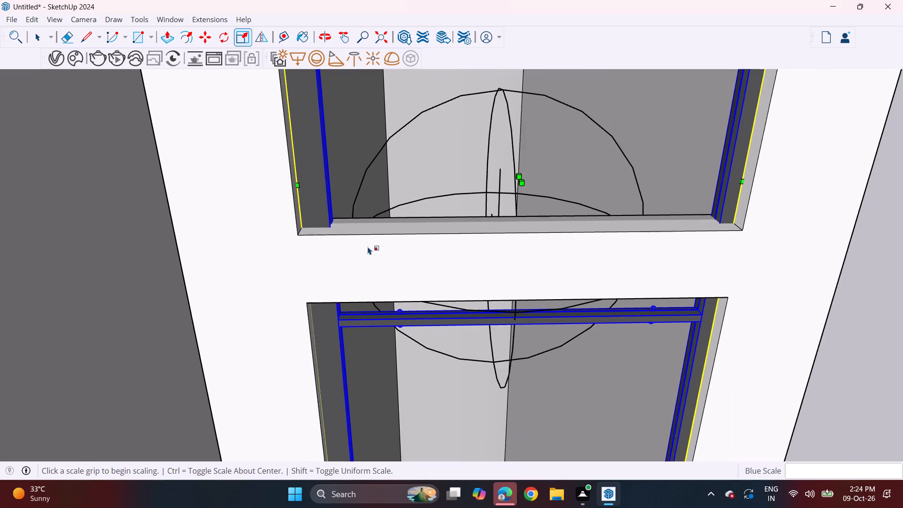
middle_drag(370, 247, 373, 180)
scroll(373, 183, down, 15)
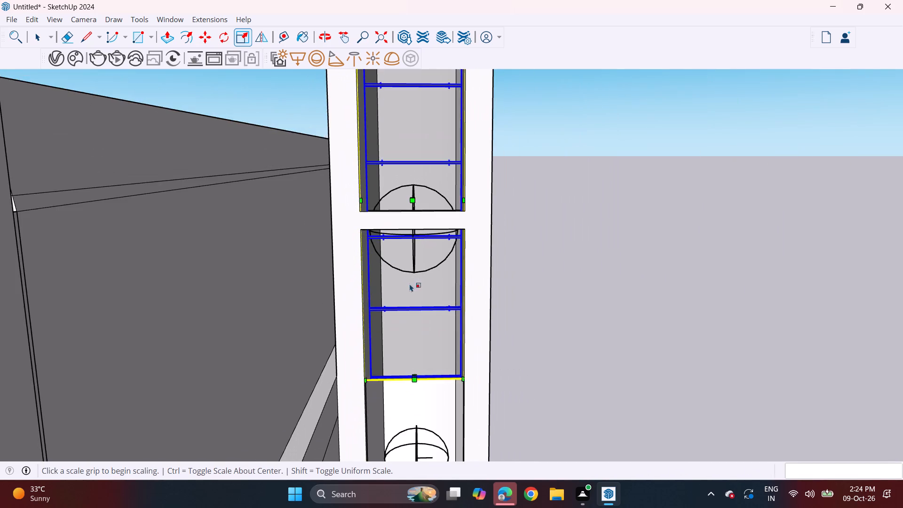
shift+middle_drag(411, 284, 432, 165)
middle_drag(429, 214, 423, 138)
middle_drag(419, 227, 431, 158)
scroll(439, 212, up, 1)
middle_drag(439, 208, 440, 192)
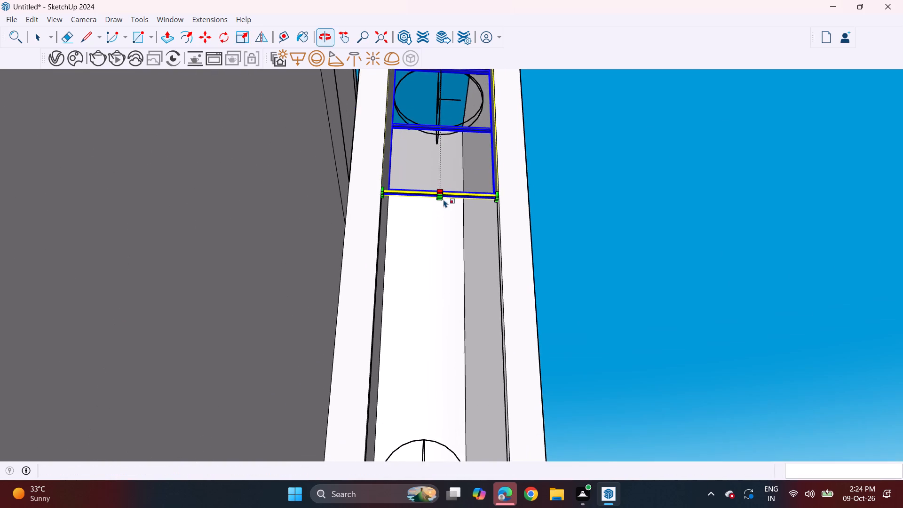
scroll(444, 199, up, 4)
click(436, 184)
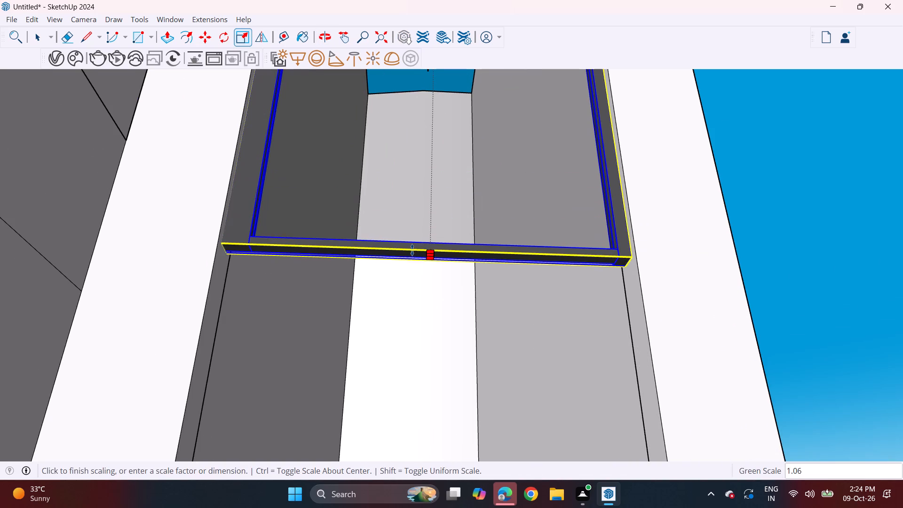
scroll(412, 253, down, 19)
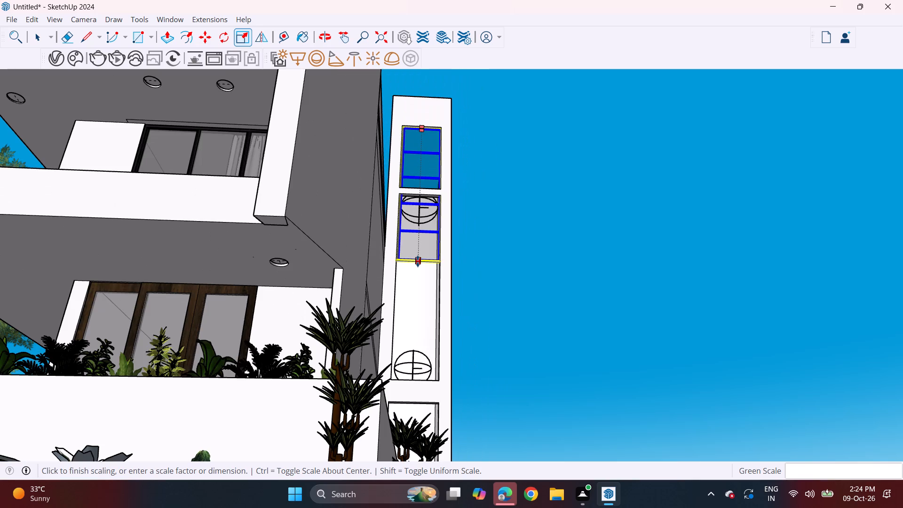
middle_drag(418, 261, 394, 275)
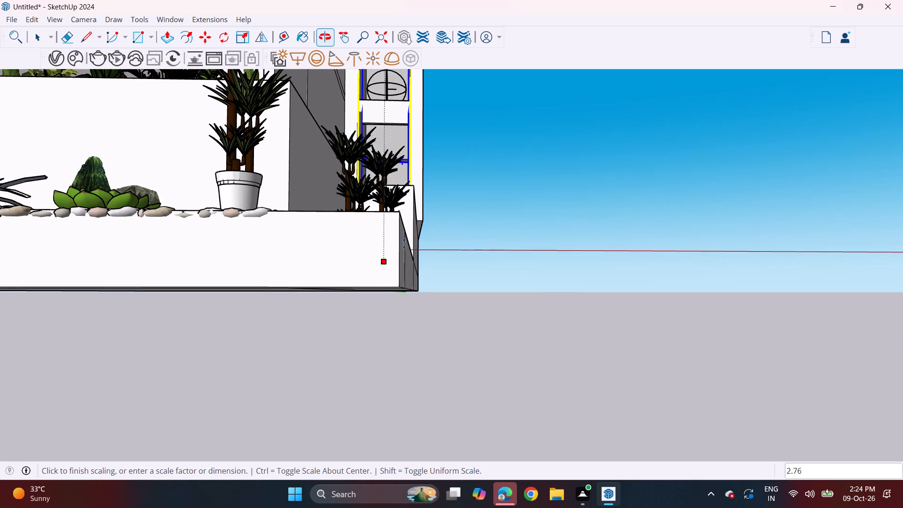
middle_drag(413, 214, 377, 308)
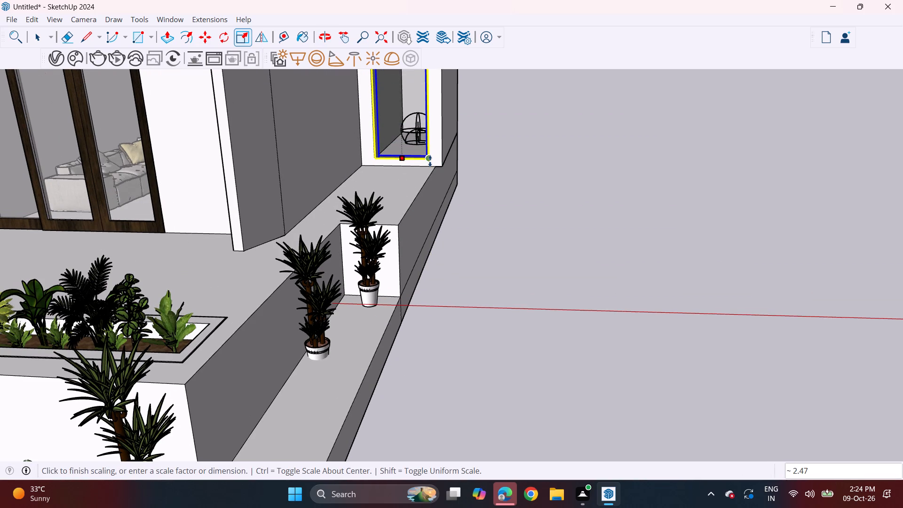
click(430, 161)
scroll(566, 136, down, 8)
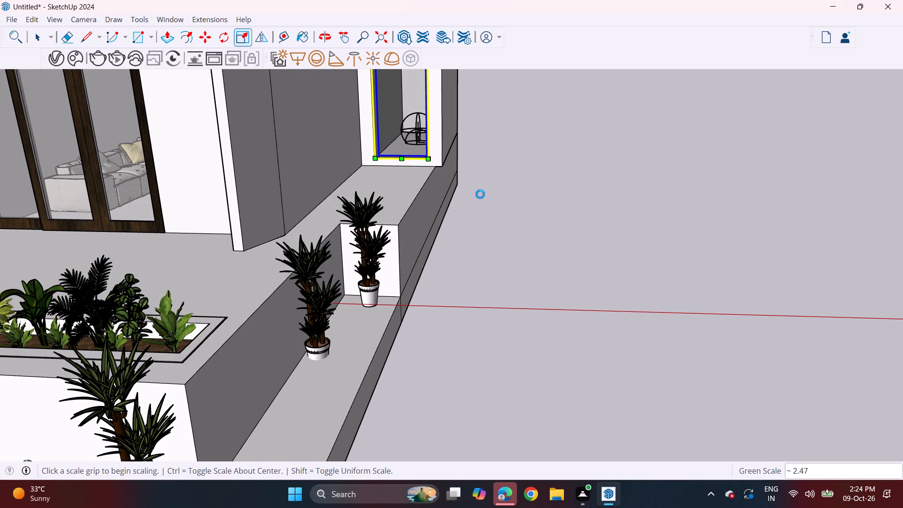
scroll(461, 209, down, 5)
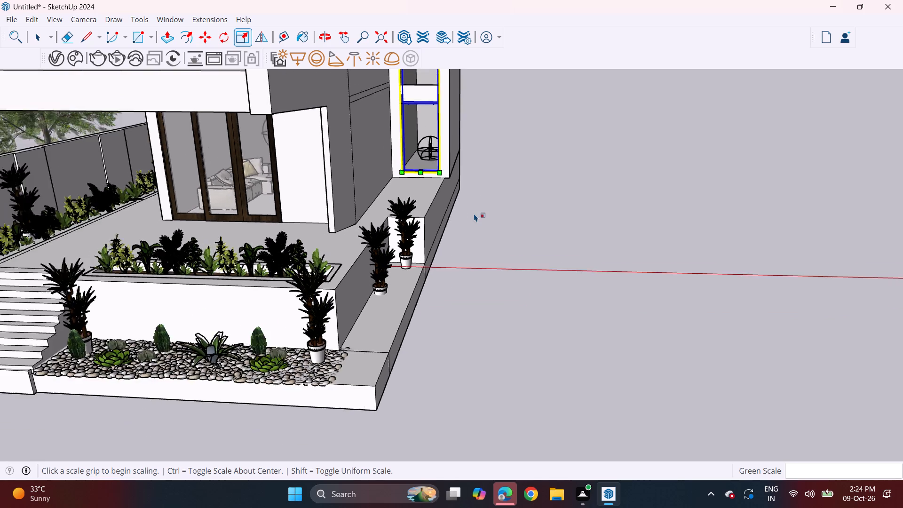
scroll(474, 214, down, 4)
middle_drag(455, 236, 486, 176)
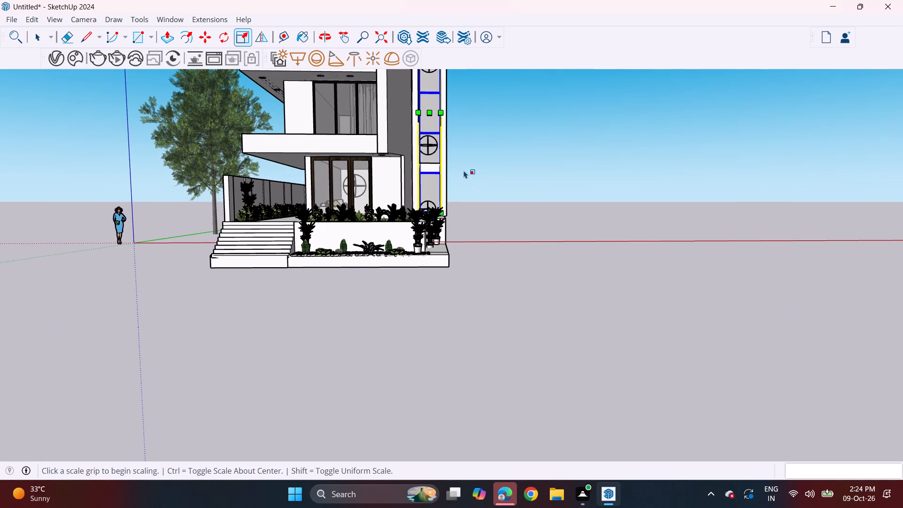
shift+middle_drag(463, 171, 502, 247)
middle_drag(485, 235, 466, 221)
middle_drag(466, 221, 470, 218)
key(space)
click(505, 242)
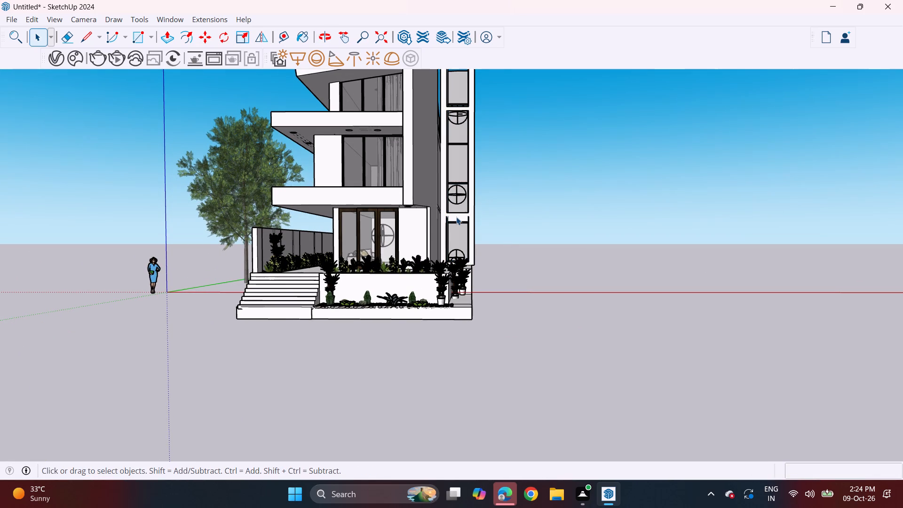
Move the glass railing by its lower corner about 6 3/8" back into the depth of the tower openings, and deselect it.
scroll(456, 217, up, 6)
middle_drag(449, 220, 374, 251)
scroll(507, 220, up, 3)
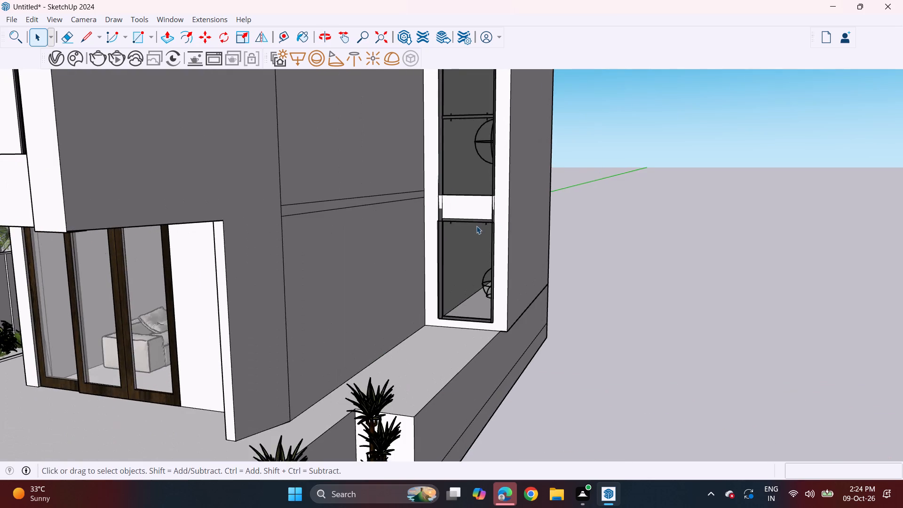
middle_drag(476, 226, 416, 240)
scroll(476, 226, up, 1)
scroll(445, 283, up, 6)
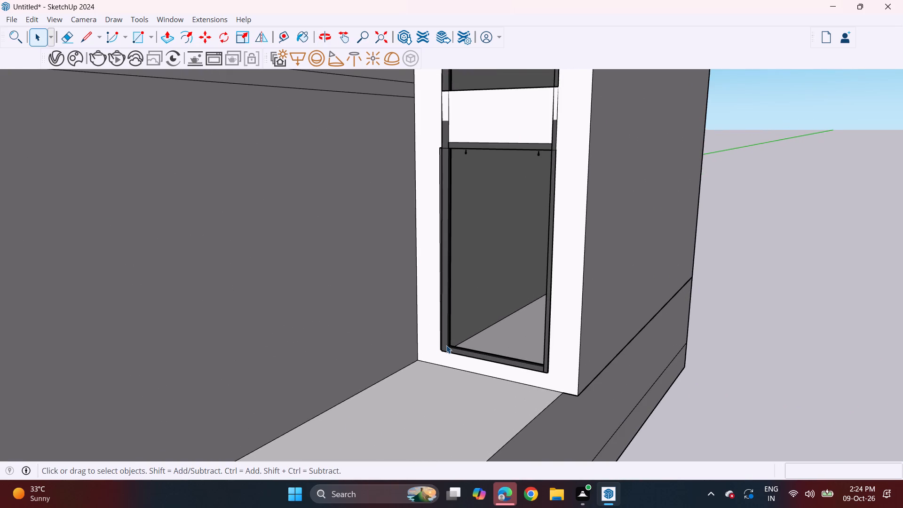
click(446, 345)
scroll(444, 345, up, 7)
key(m)
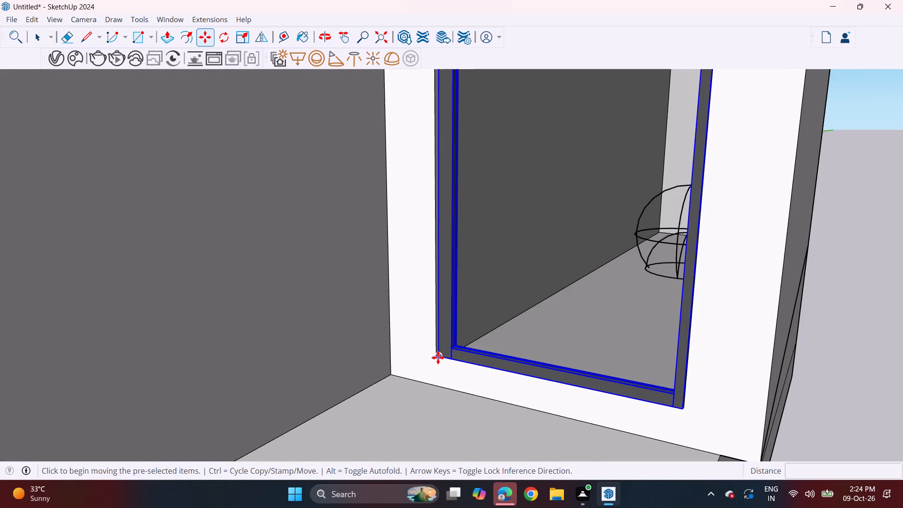
click(438, 357)
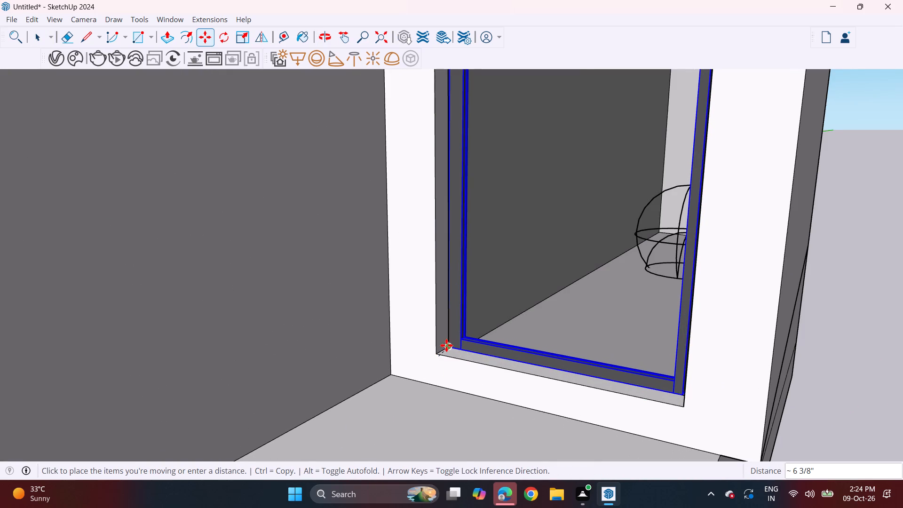
click(446, 345)
middle_drag(489, 323, 581, 267)
scroll(582, 266, down, 10)
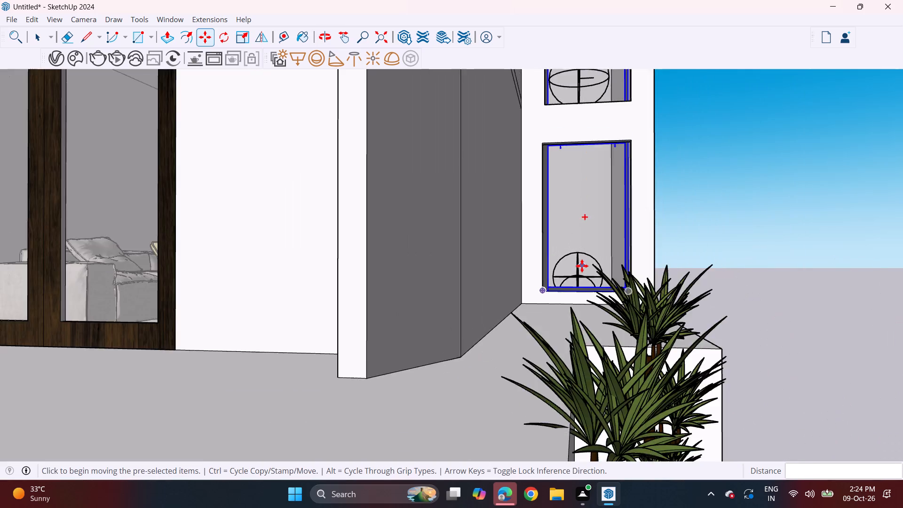
scroll(582, 266, down, 8)
shift+middle_drag(621, 240, 515, 315)
scroll(518, 282, down, 8)
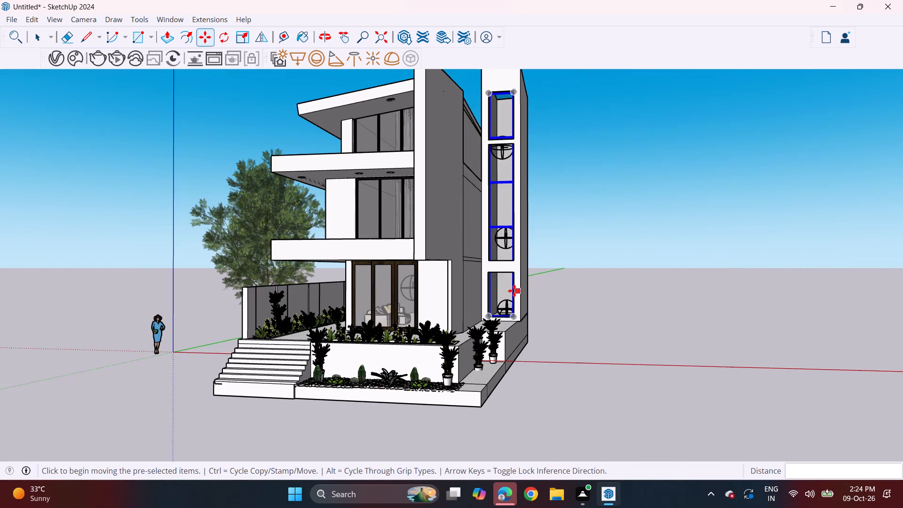
middle_drag(532, 288, 546, 289)
key(space)
click(568, 300)
middle_drag(534, 310, 562, 290)
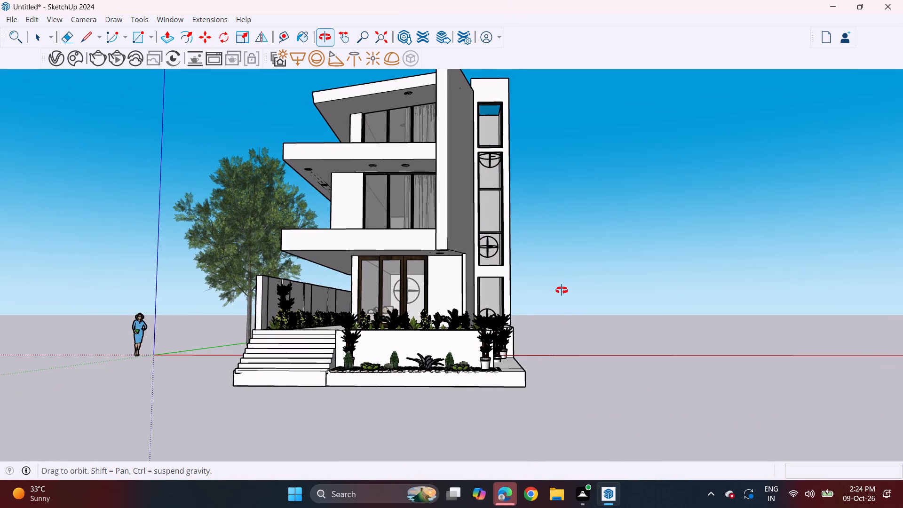
middle_drag(562, 290, 566, 293)
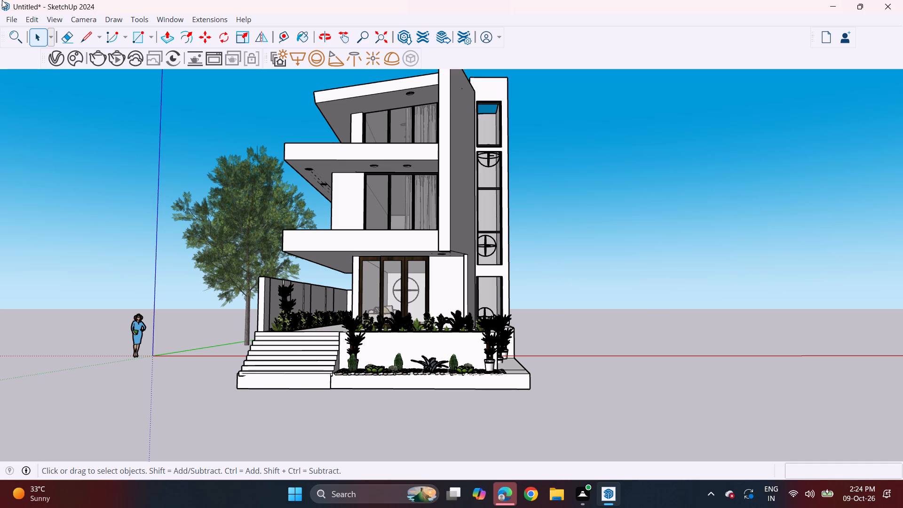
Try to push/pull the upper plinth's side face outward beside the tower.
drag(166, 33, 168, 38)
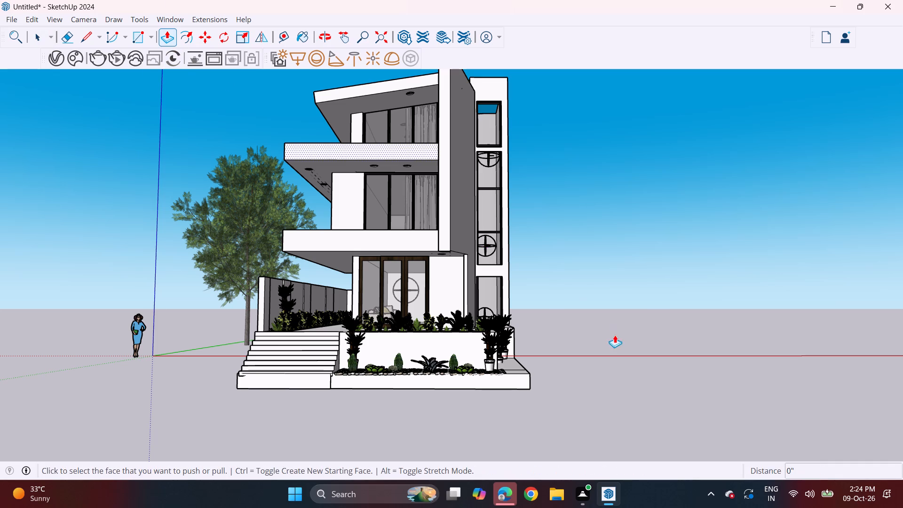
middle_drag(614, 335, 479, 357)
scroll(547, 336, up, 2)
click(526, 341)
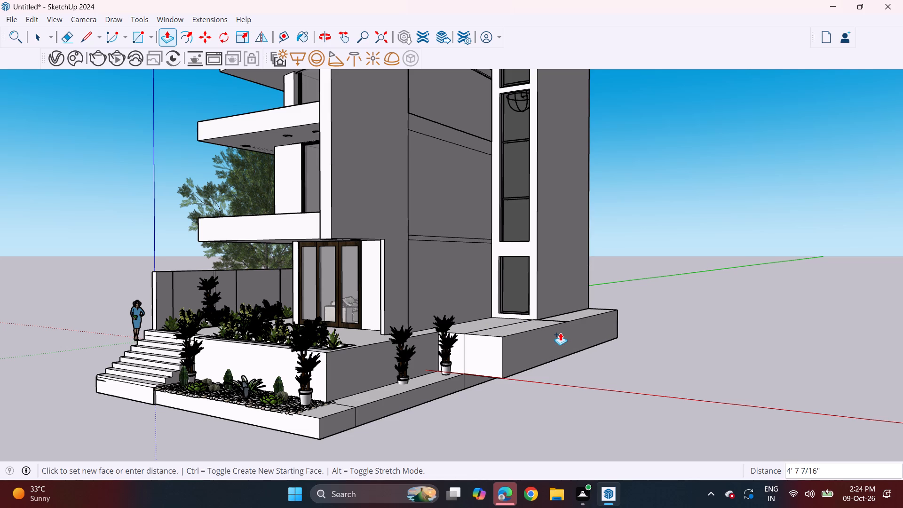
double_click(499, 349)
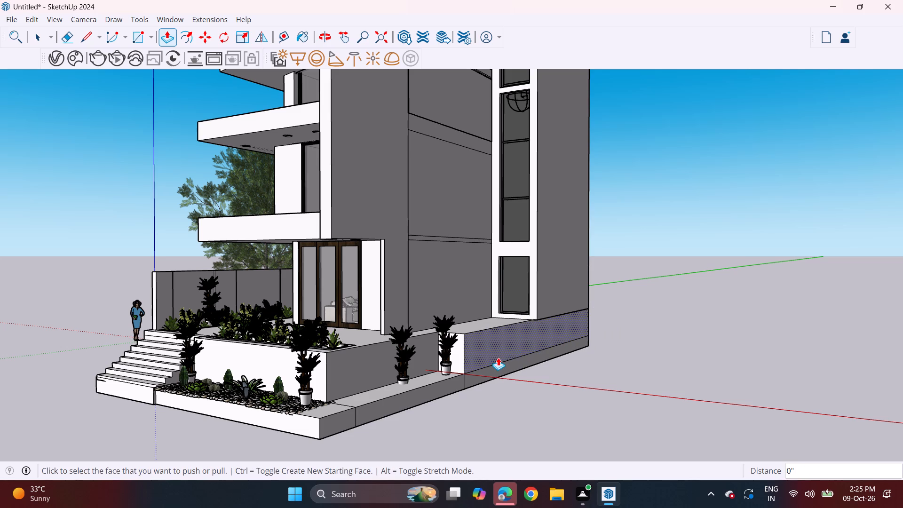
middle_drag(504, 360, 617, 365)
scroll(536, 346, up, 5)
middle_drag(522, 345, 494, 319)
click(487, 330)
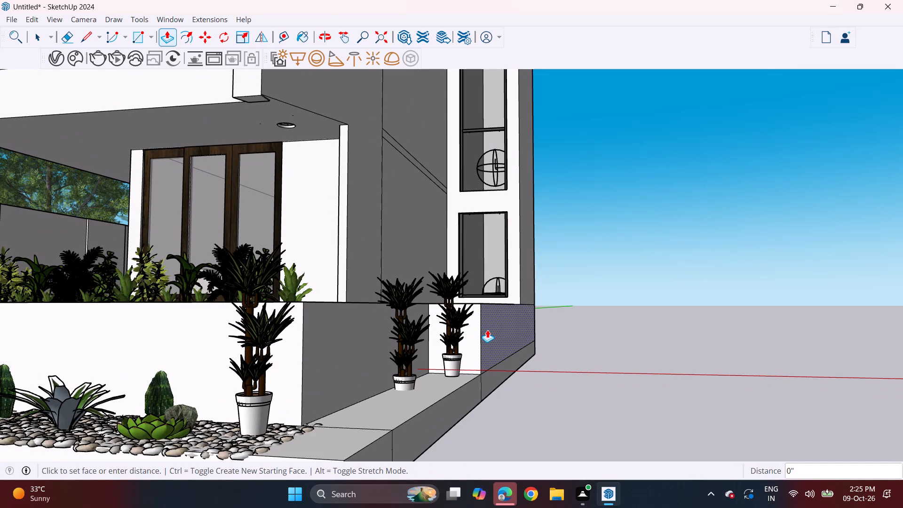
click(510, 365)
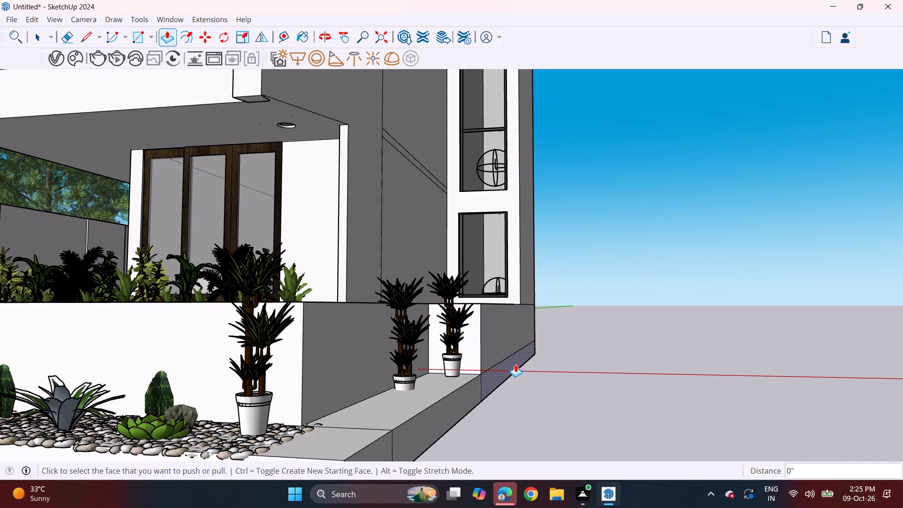
Push/pull the lower plinth's side face outward beside the tower to form a low ledge.
click(518, 361)
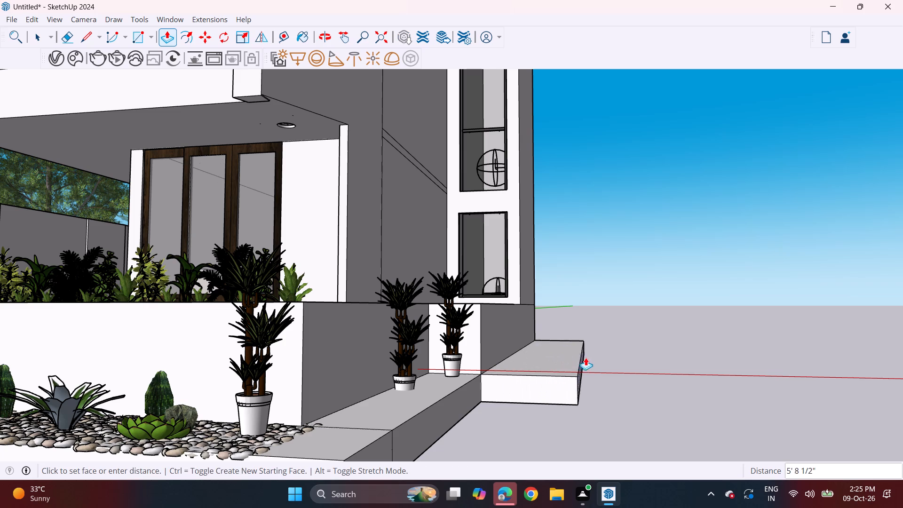
click(591, 357)
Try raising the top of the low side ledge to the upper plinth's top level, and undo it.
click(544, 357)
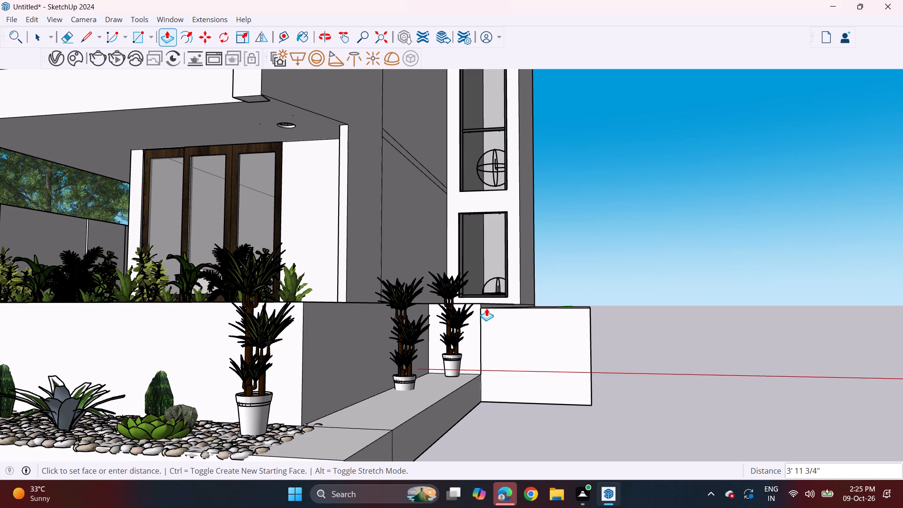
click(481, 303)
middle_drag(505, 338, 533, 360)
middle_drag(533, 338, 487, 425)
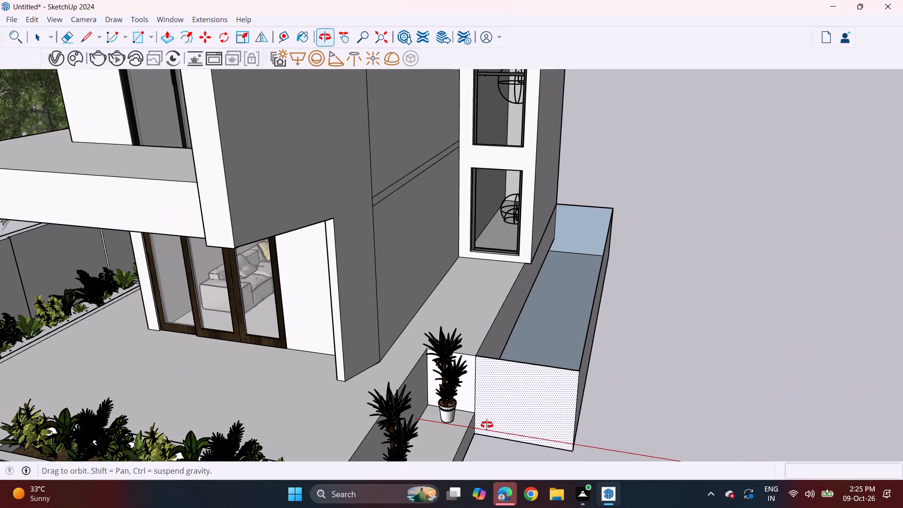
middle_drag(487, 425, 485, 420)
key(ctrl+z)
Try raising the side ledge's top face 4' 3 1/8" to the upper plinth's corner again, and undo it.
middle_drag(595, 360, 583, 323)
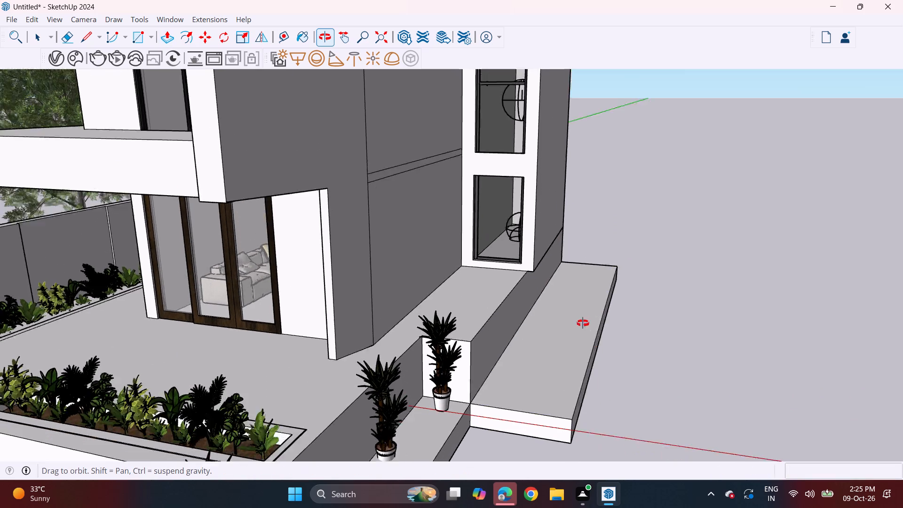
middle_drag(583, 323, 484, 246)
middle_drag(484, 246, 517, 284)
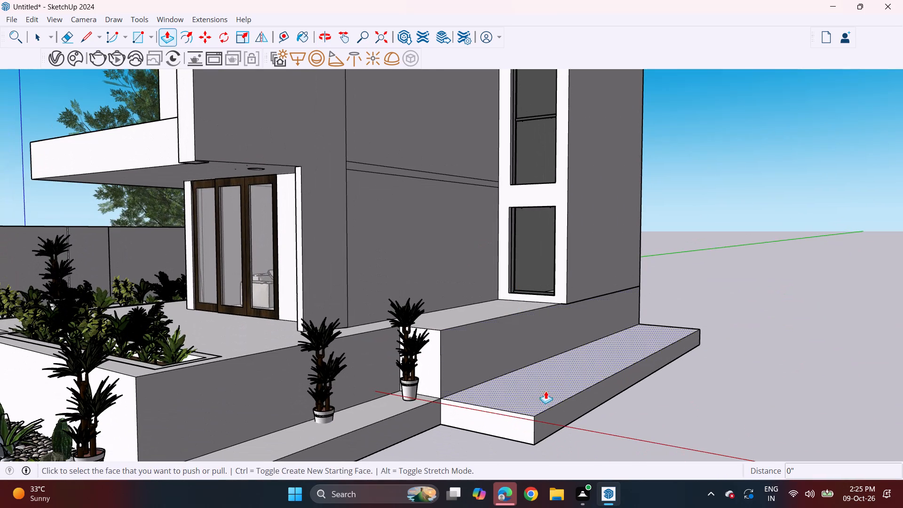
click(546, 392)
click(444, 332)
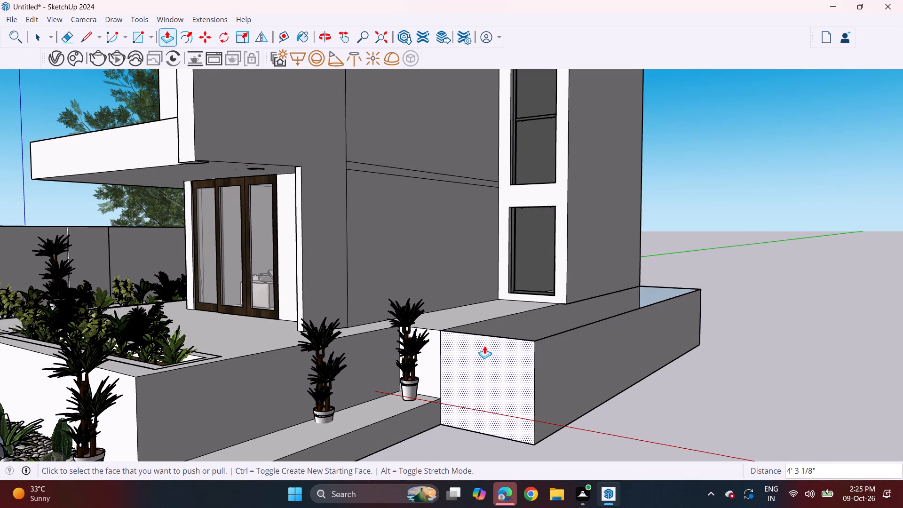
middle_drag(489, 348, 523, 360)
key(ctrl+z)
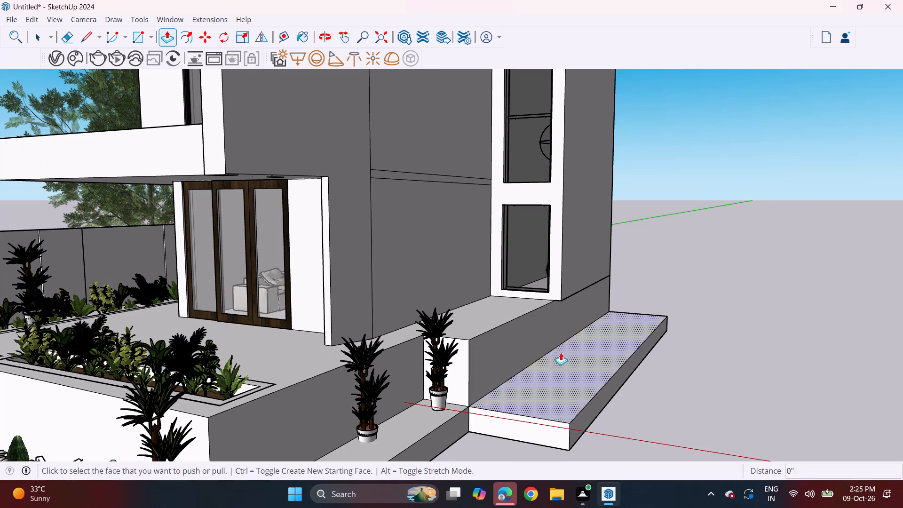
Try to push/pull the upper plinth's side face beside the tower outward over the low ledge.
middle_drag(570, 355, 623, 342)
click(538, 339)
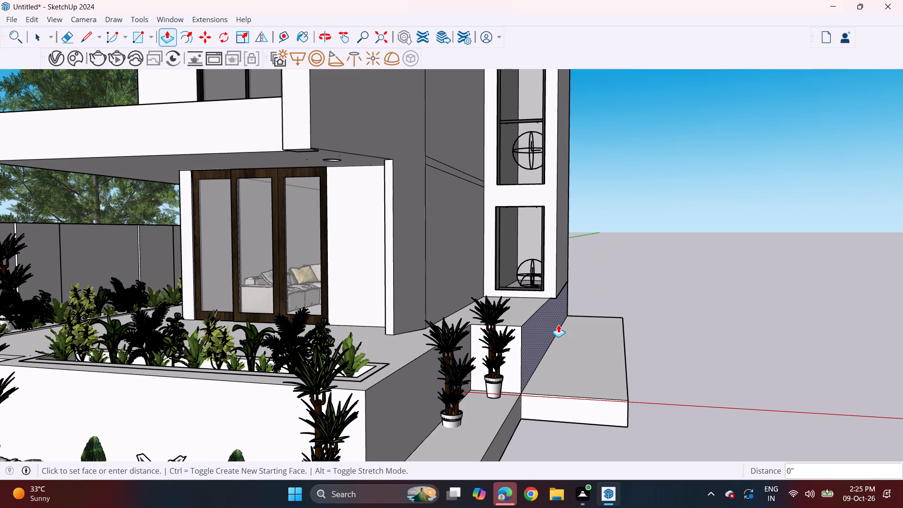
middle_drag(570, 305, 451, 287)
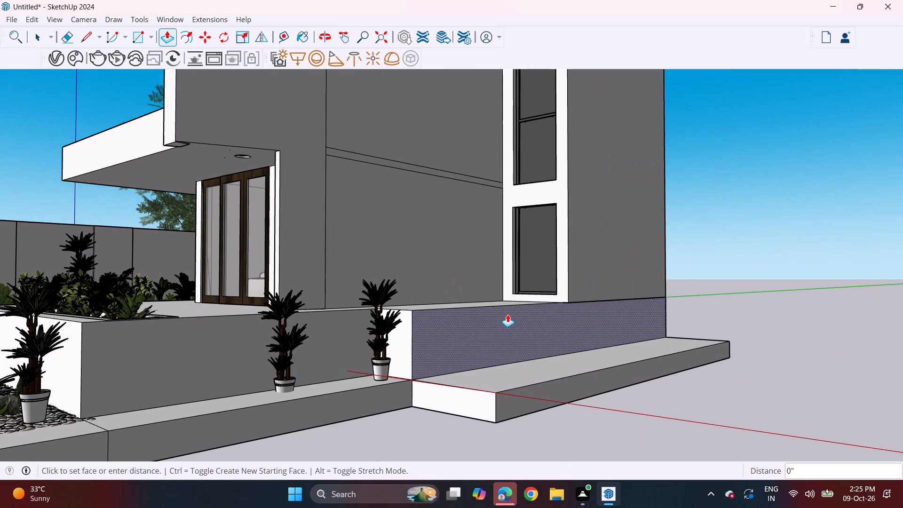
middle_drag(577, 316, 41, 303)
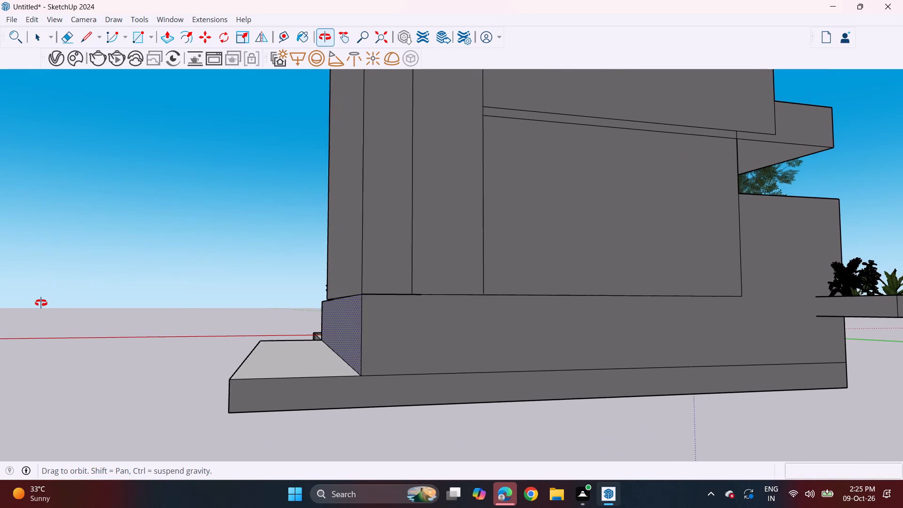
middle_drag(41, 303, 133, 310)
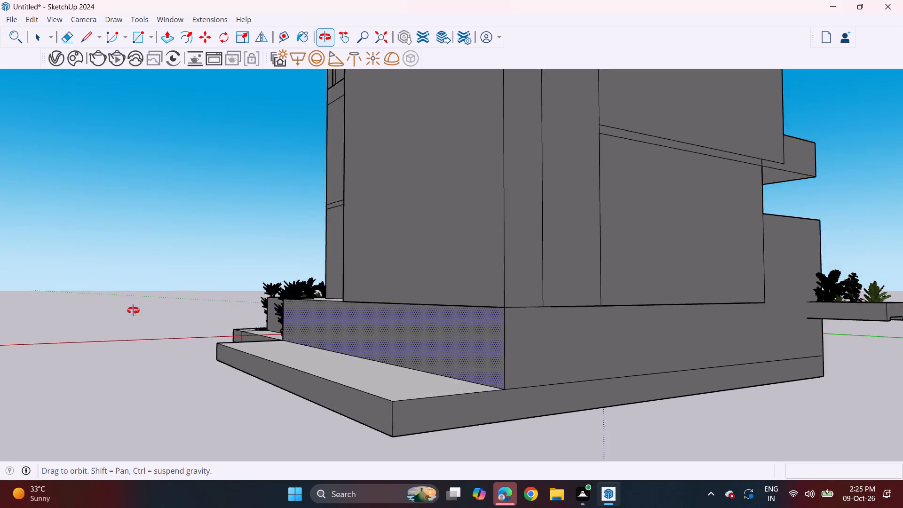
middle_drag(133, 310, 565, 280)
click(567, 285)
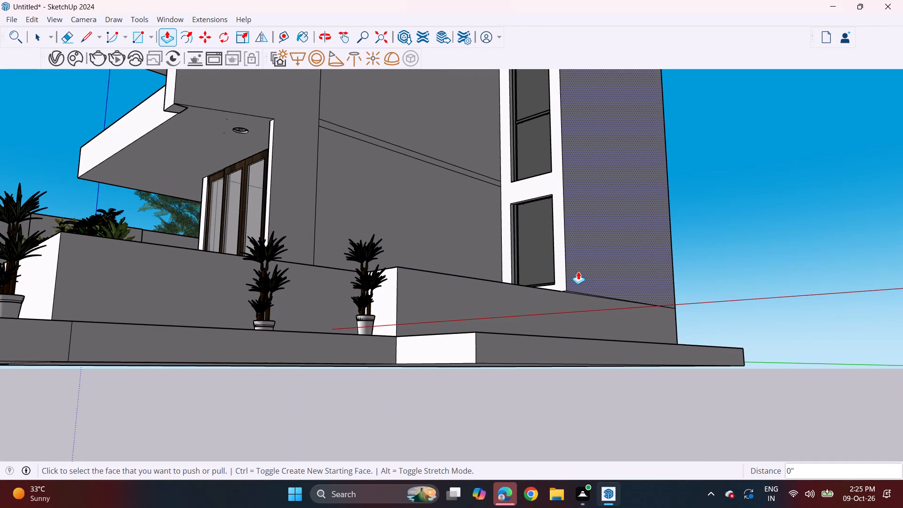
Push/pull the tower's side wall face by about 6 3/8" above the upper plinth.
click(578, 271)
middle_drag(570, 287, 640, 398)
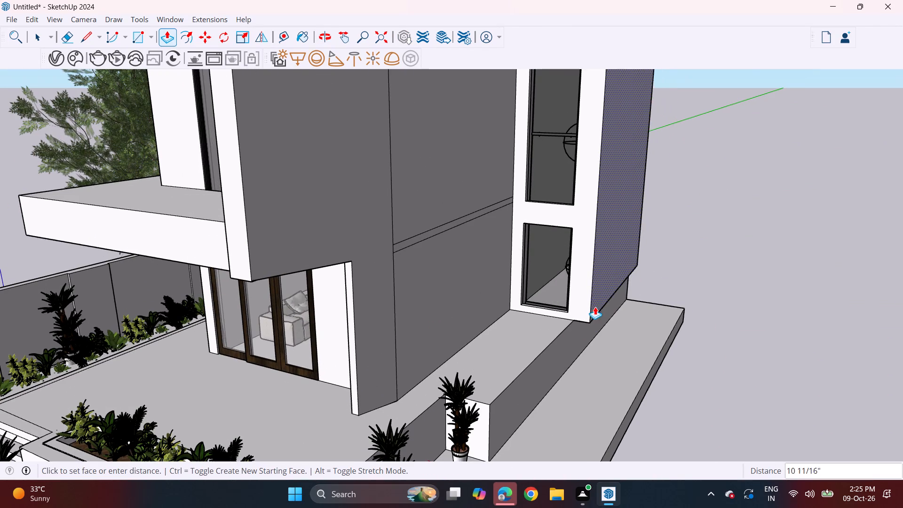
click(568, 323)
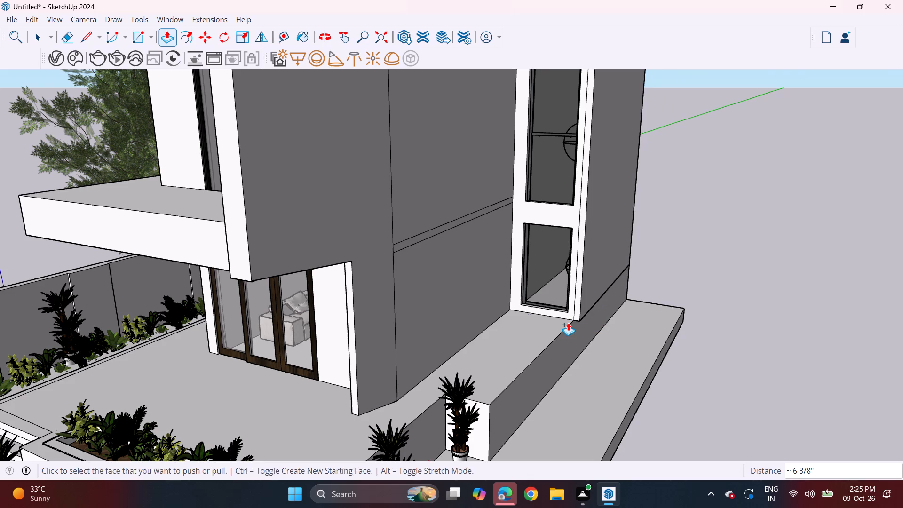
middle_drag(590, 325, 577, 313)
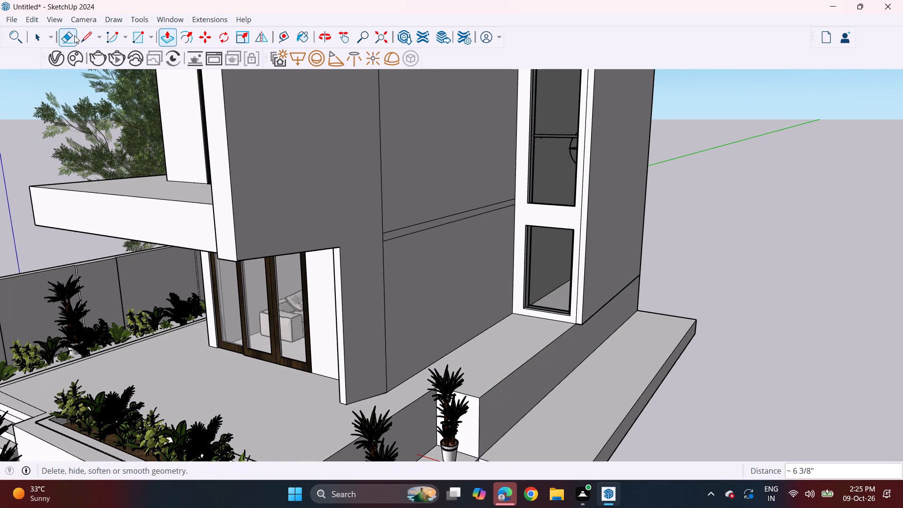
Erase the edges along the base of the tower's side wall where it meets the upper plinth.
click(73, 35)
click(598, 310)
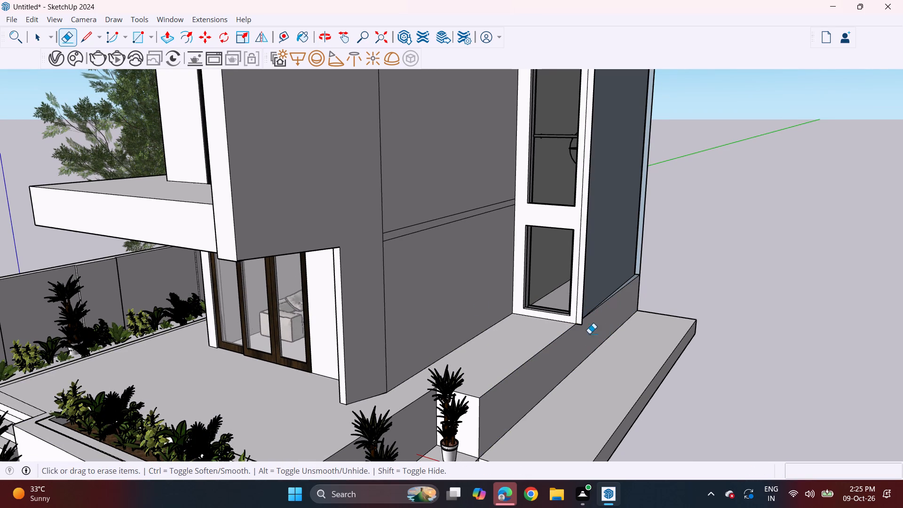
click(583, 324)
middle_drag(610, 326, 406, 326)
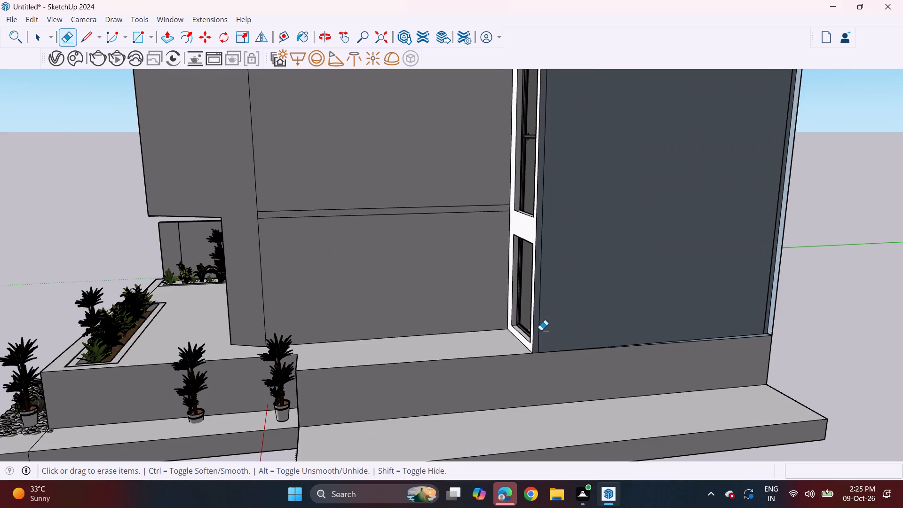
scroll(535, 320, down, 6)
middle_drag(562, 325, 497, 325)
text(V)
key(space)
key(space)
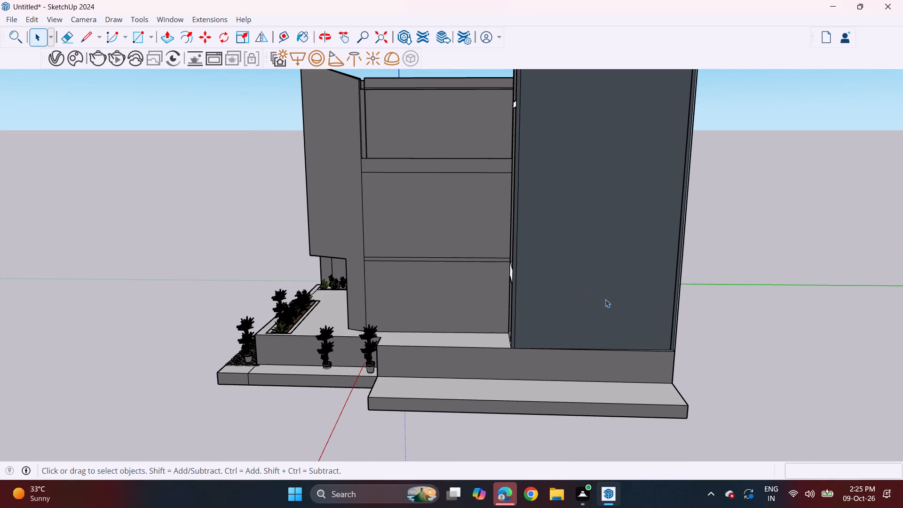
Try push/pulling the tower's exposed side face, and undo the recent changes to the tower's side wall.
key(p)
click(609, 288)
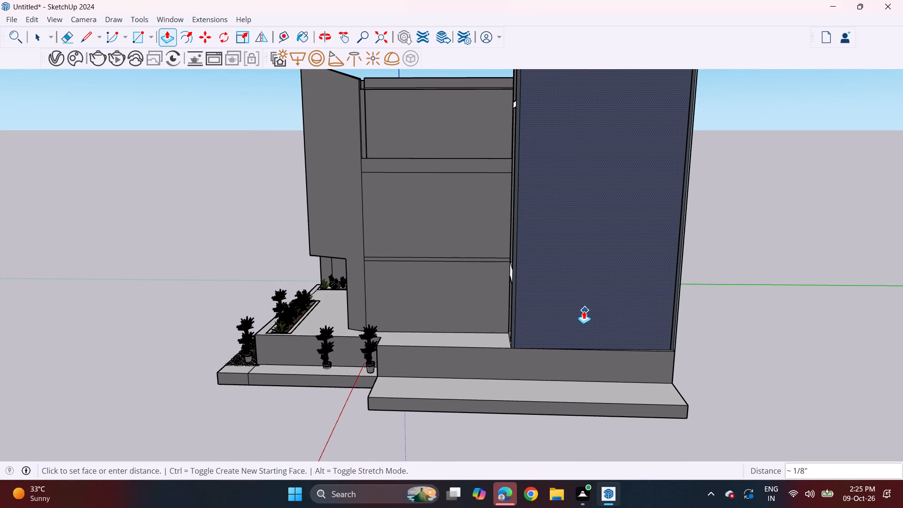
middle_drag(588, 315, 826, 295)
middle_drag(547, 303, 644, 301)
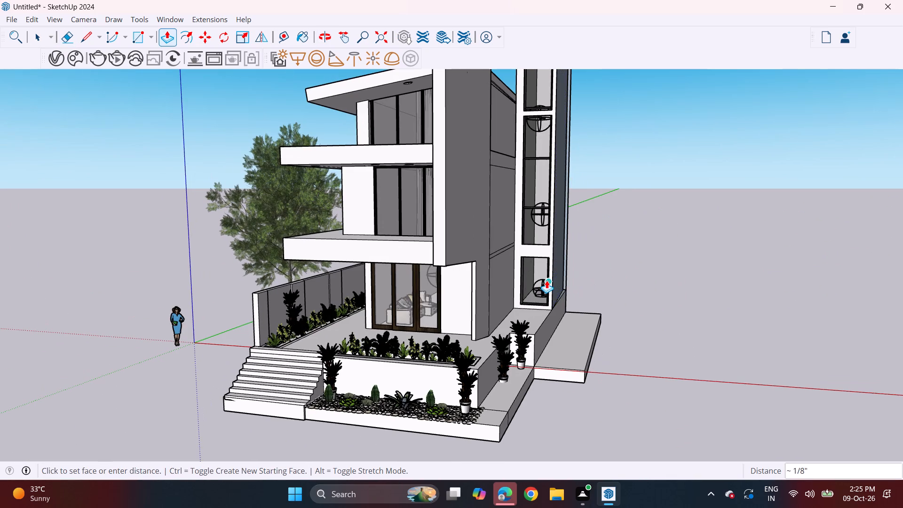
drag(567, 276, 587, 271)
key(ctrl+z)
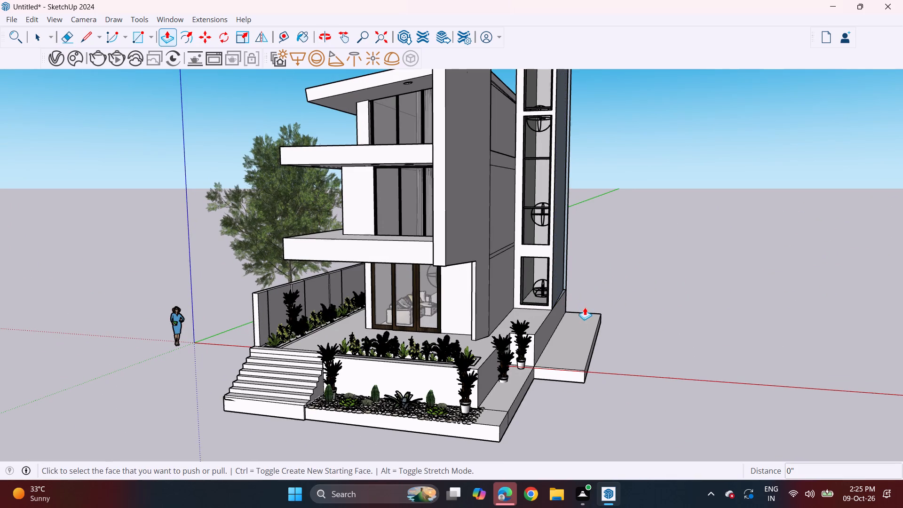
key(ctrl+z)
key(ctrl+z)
Raise the top face of the low side ledge 4' 3" to the upper plinth's top level.
middle_drag(559, 365, 557, 343)
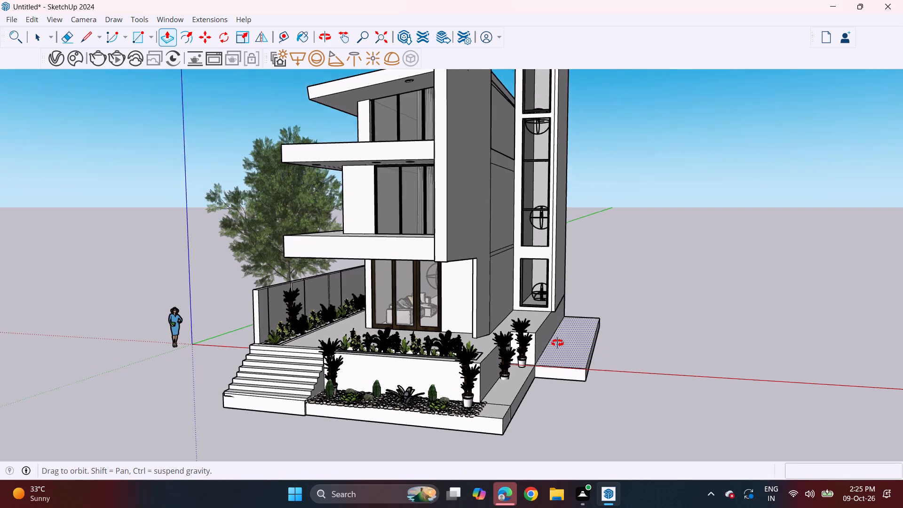
middle_drag(557, 343, 557, 342)
click(562, 342)
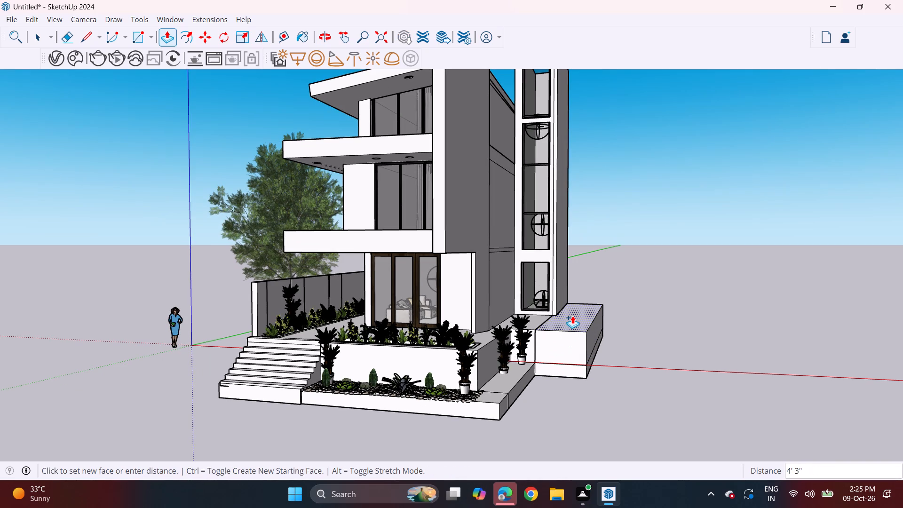
click(572, 316)
Push/pull the front face of the raised side block about 21' 5 9/16" forward toward the front of the plinth.
middle_drag(531, 351, 593, 340)
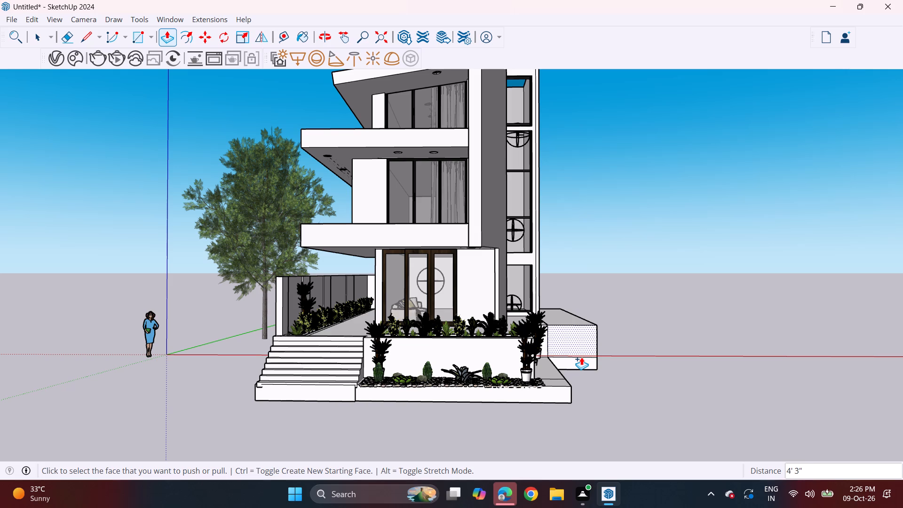
click(576, 349)
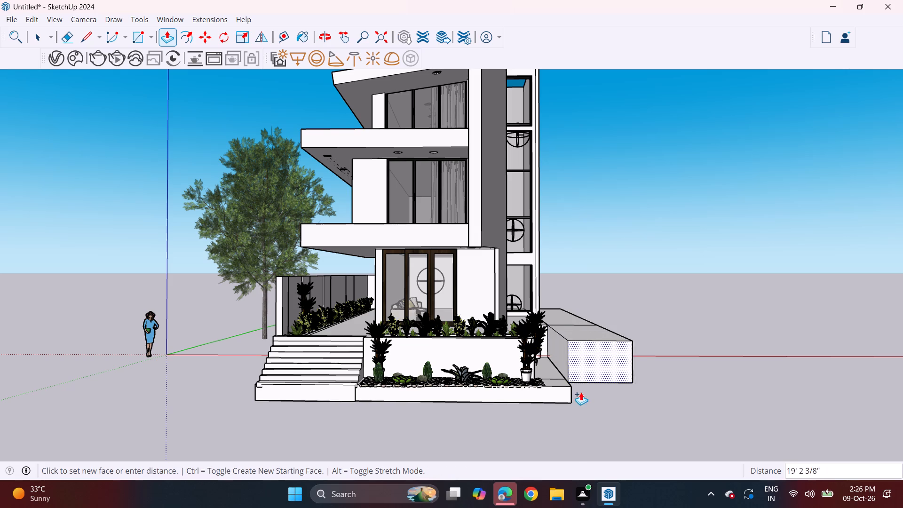
click(569, 392)
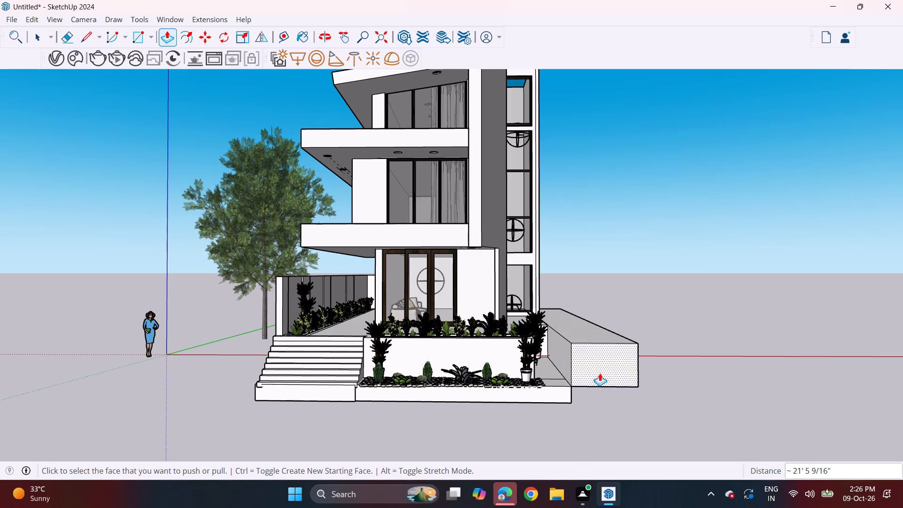
Extend the side block's inner face 2' 8 11/16" toward the terrace to meet the upper plinth's side.
click(556, 360)
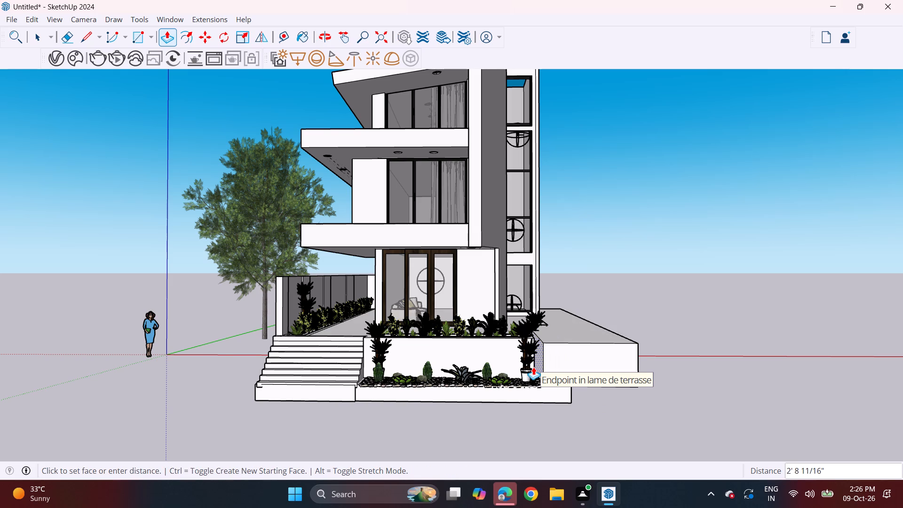
click(533, 367)
Push/pull the underside of the side block's front extension down to the lower plinth's base.
middle_drag(568, 355, 459, 375)
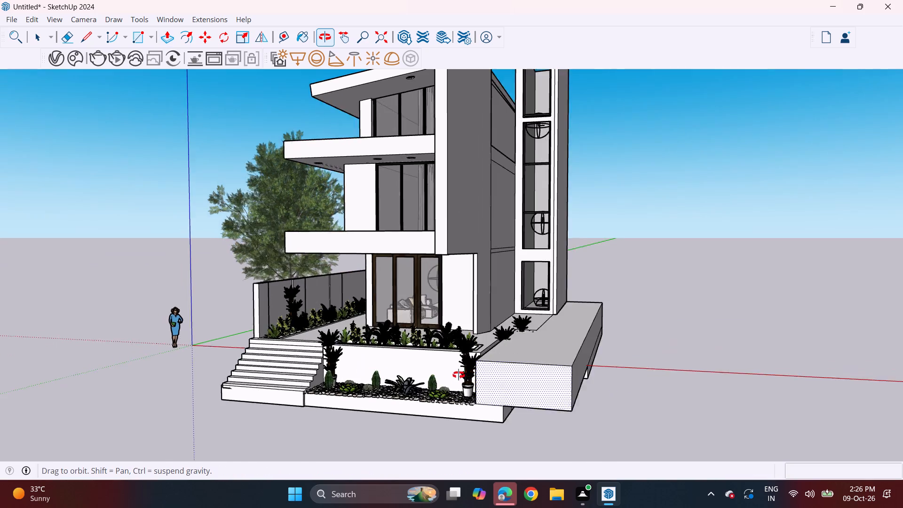
middle_drag(459, 375, 394, 427)
scroll(446, 381, up, 4)
middle_drag(434, 380, 549, 340)
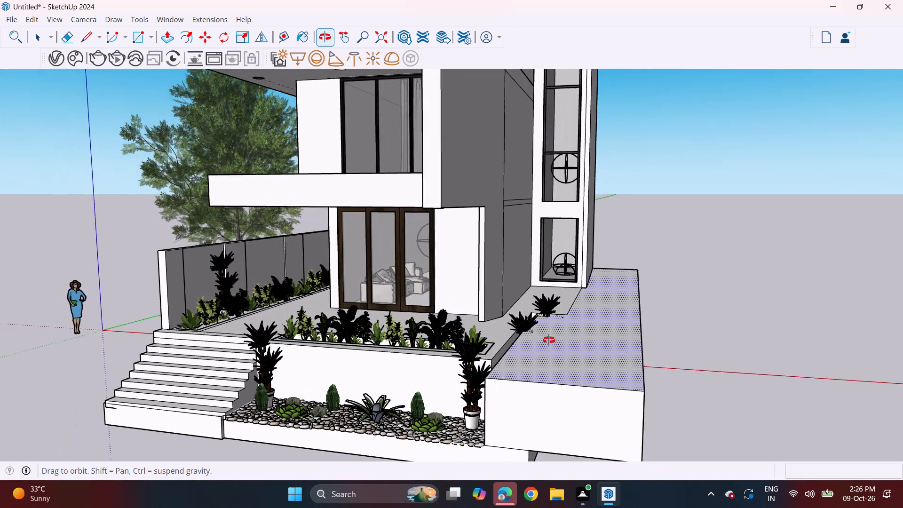
middle_drag(549, 340, 600, 306)
scroll(586, 315, down, 1)
shift+middle_drag(574, 317, 644, 408)
middle_drag(632, 335, 631, 331)
shift+middle_drag(630, 331, 576, 228)
click(611, 253)
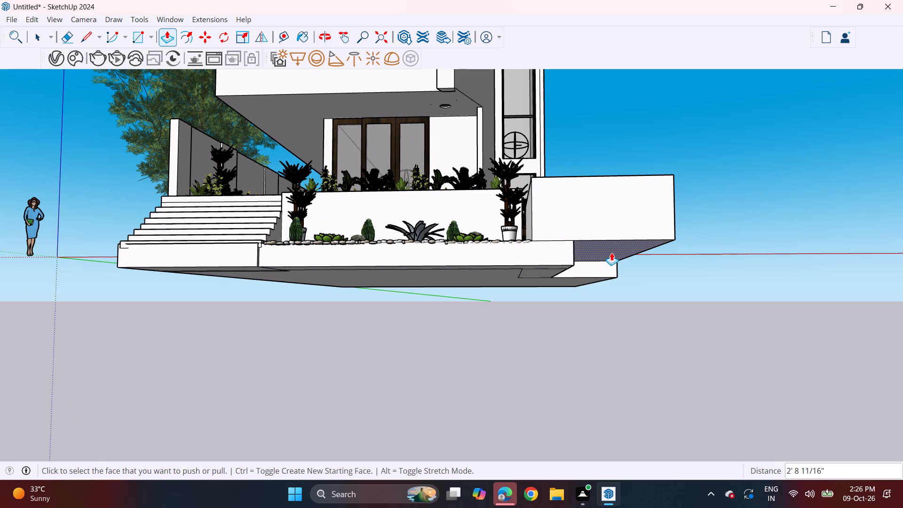
click(570, 266)
Copy the front buried potted plant about 11' 4" back onto the rear of the raised side block beside the tower.
shift+middle_drag(582, 234, 612, 391)
middle_drag(602, 354, 598, 401)
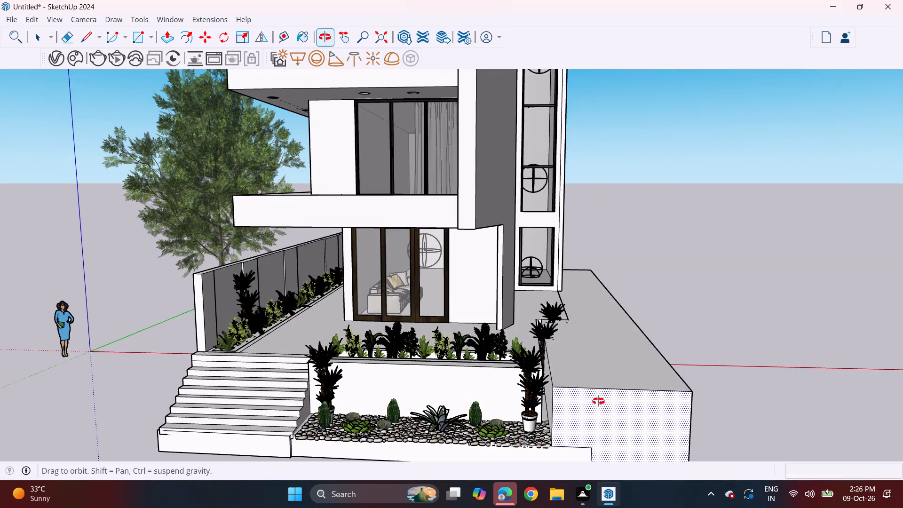
shift+middle_drag(592, 348, 609, 396)
key(space)
click(567, 374)
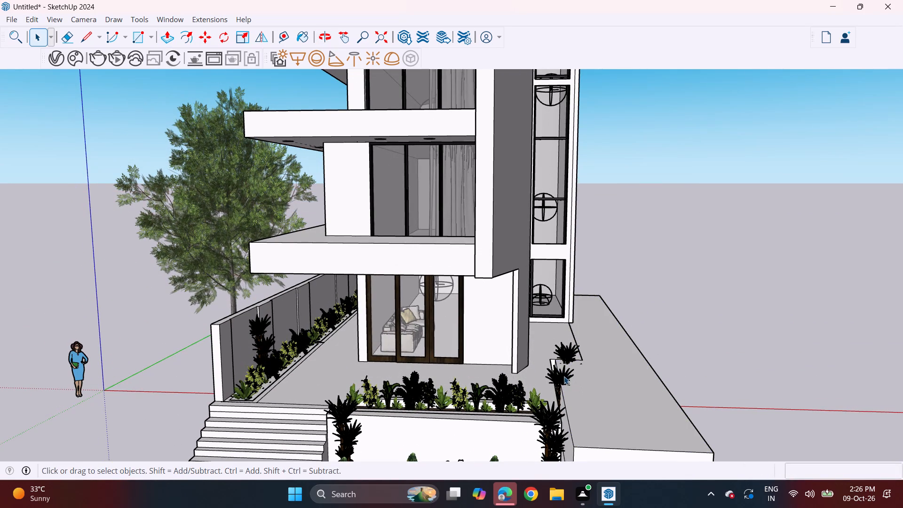
click(563, 379)
key(m)
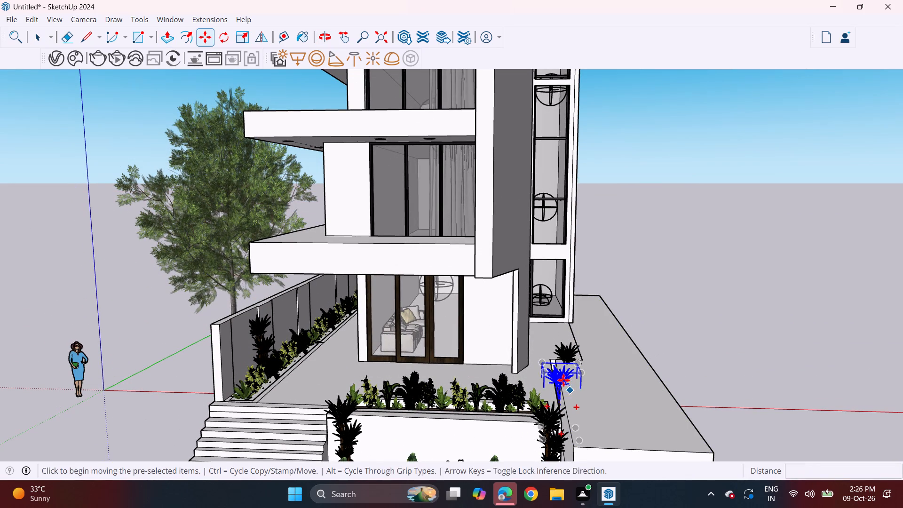
click(561, 379)
key(Escape)
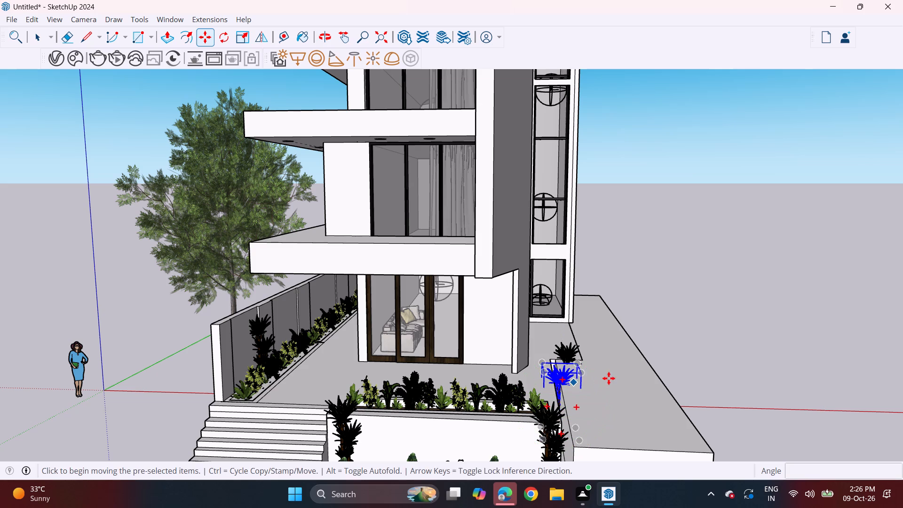
click(559, 385)
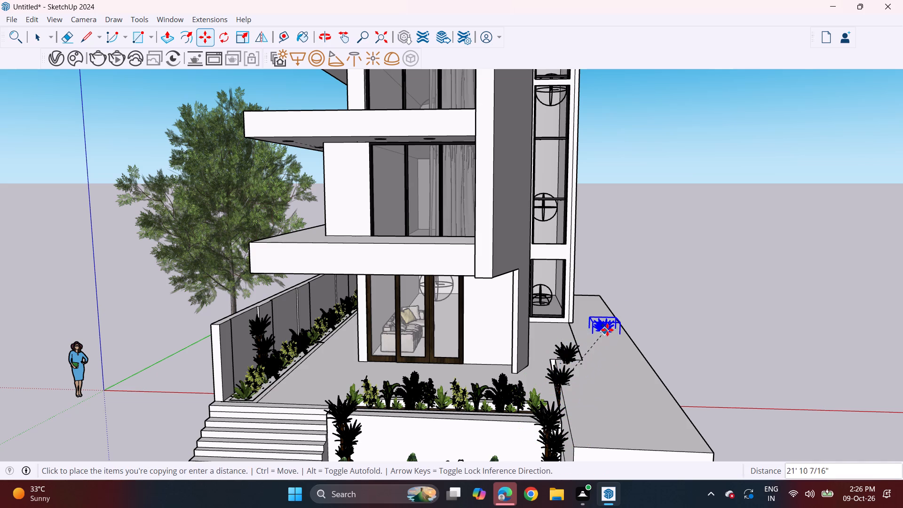
click(605, 266)
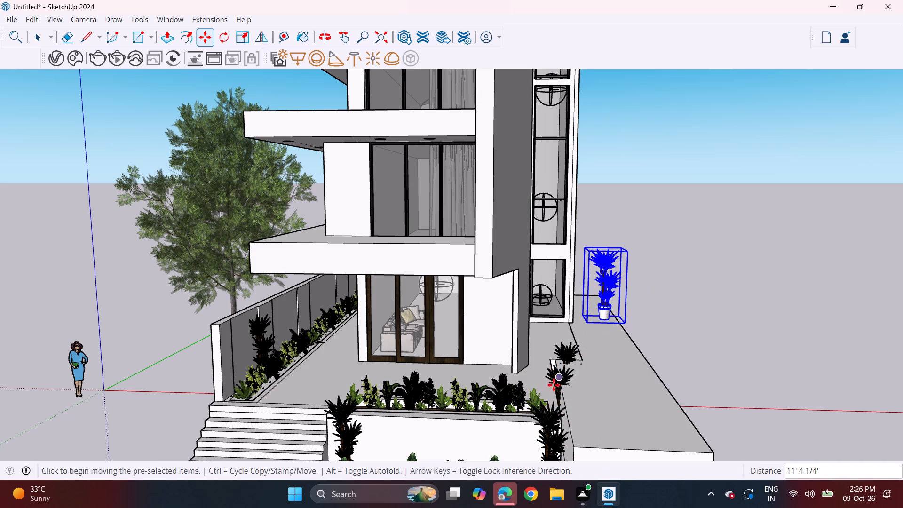
Move the rear buried potted plant onto the raised side block, in front of the plant copied beside the tower.
key(space)
click(571, 355)
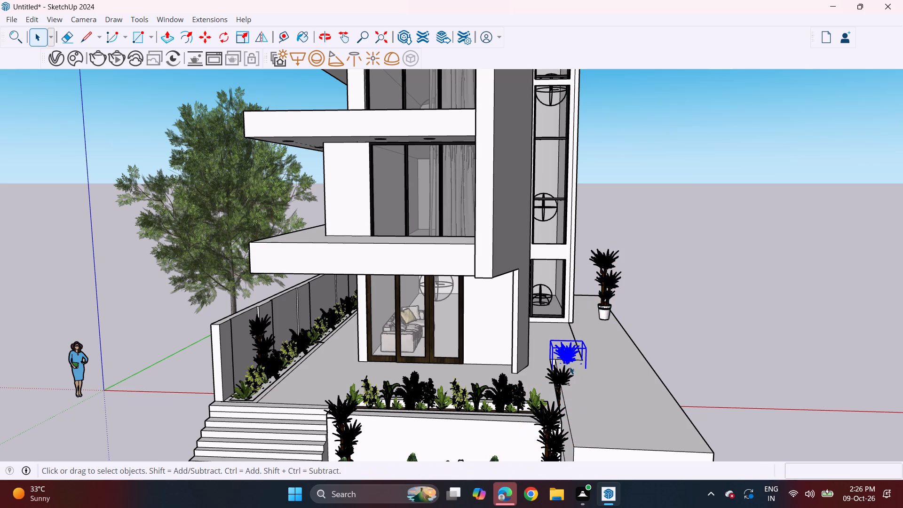
key(m)
click(570, 355)
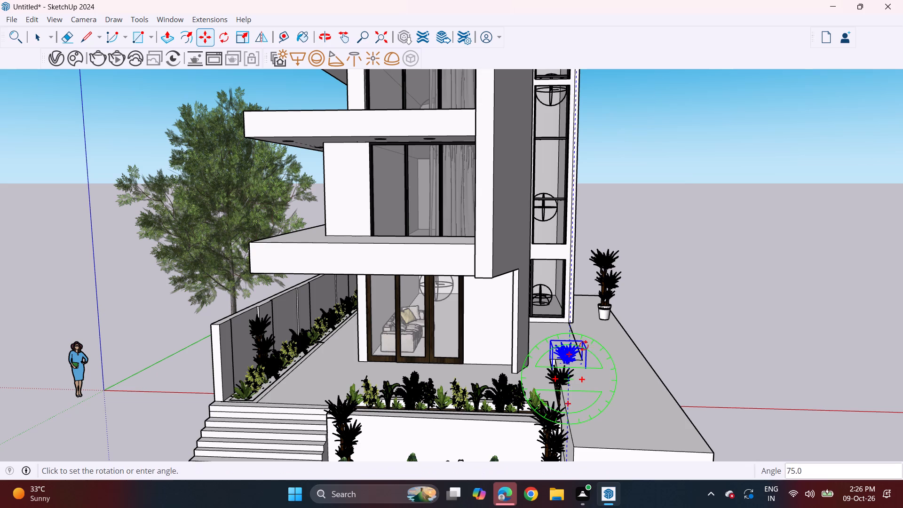
key(Escape)
click(572, 359)
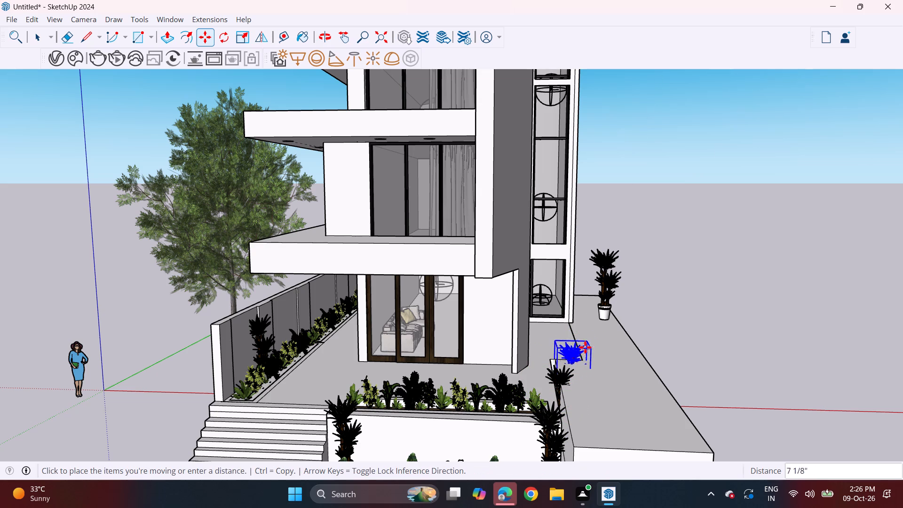
click(621, 298)
key(space)
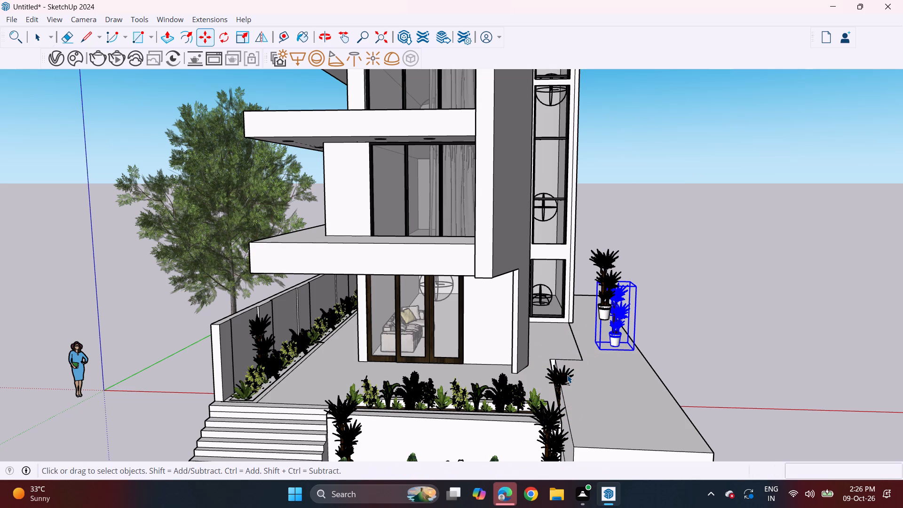
Move the potted plant buried at the side block's inner edge up beside the two plants near the tower.
click(567, 375)
click(562, 384)
click(559, 379)
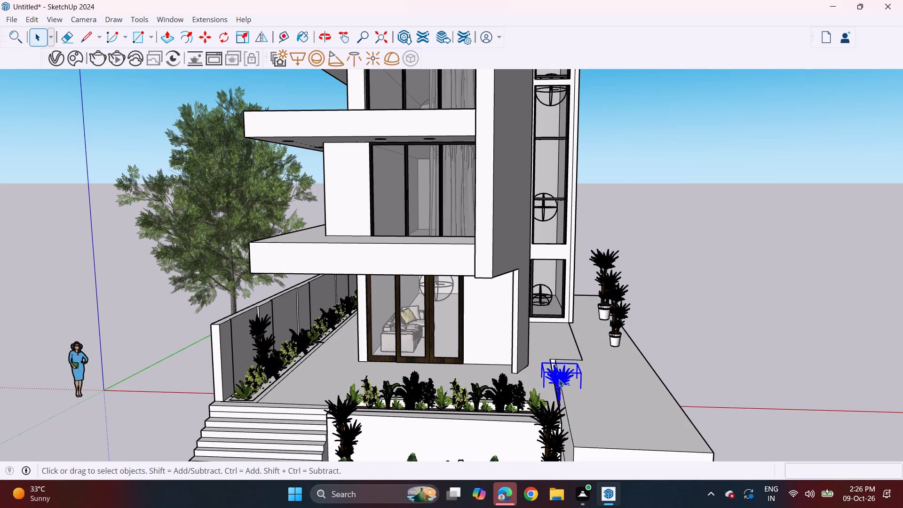
key(m)
click(554, 385)
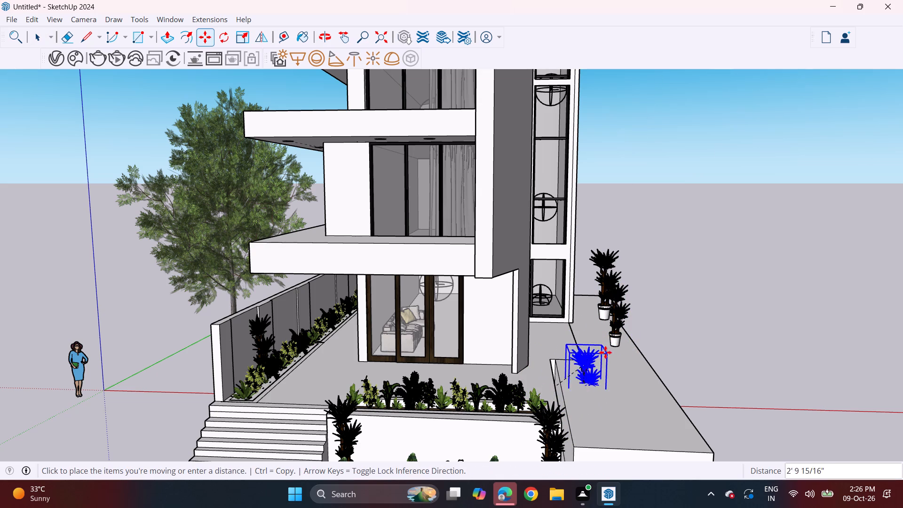
click(626, 307)
Move that same potted plant about 14' 4" onto the side block's top along its outer edge.
middle_drag(650, 342, 372, 343)
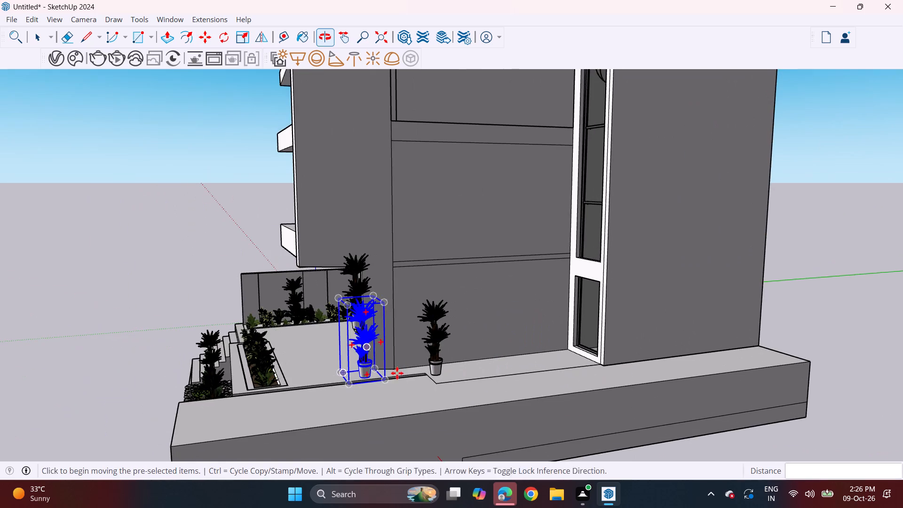
middle_drag(437, 384, 390, 367)
key(space)
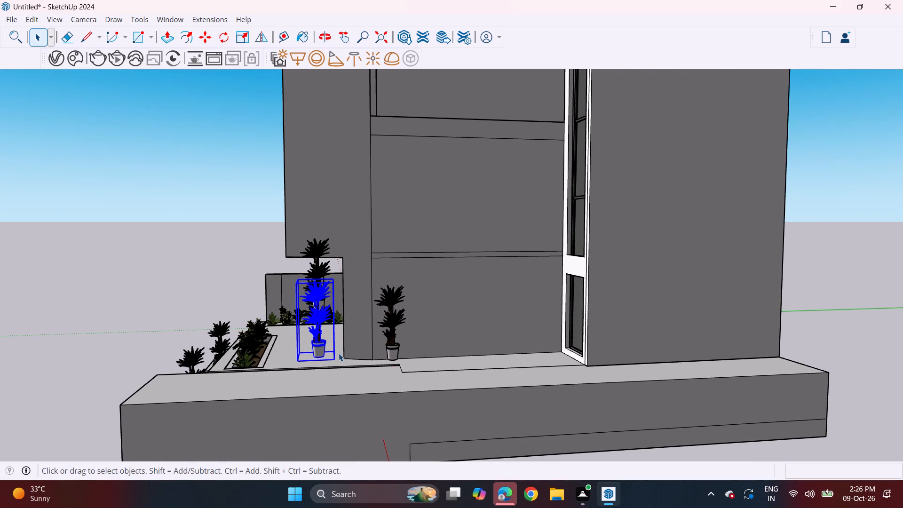
click(320, 349)
key(m)
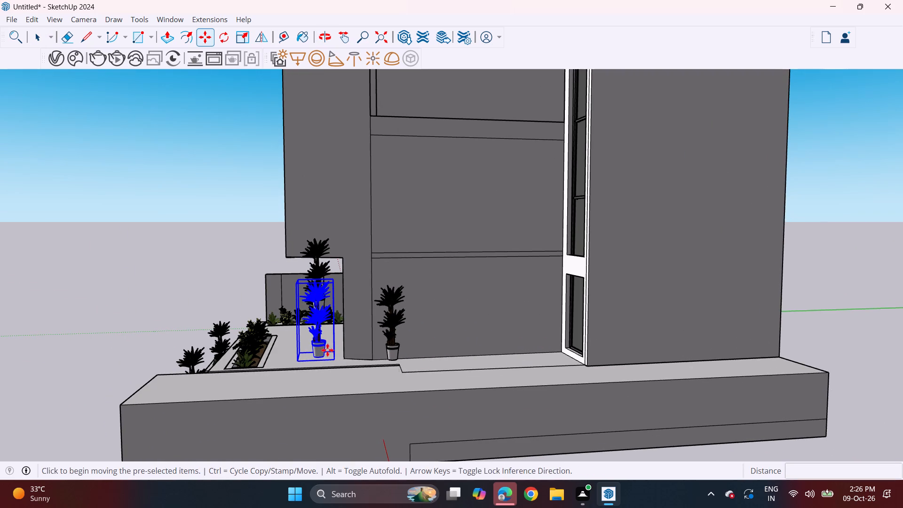
click(318, 350)
key(Escape)
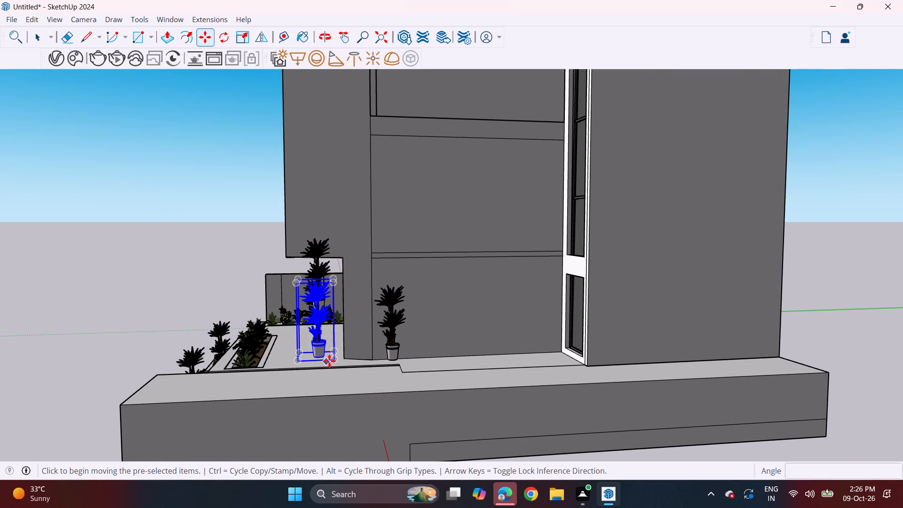
drag(331, 360, 343, 366)
click(503, 386)
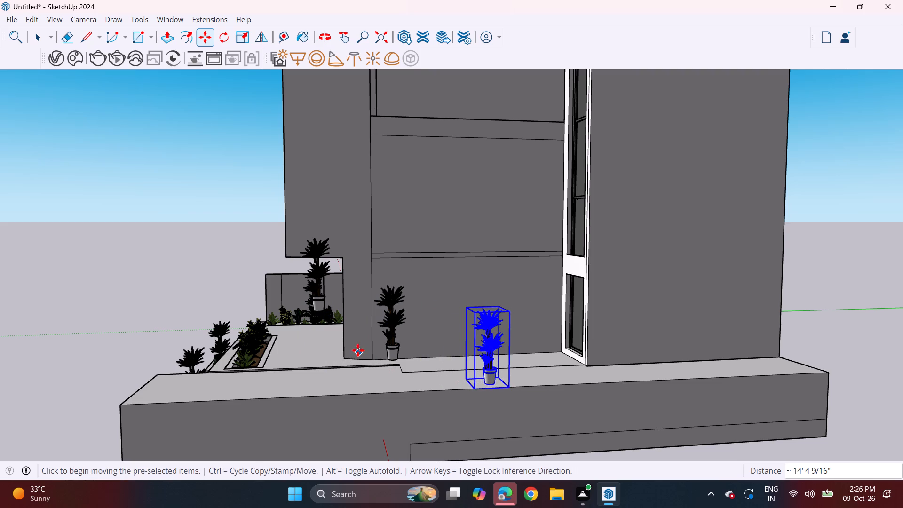
Move the potted plant nearest the wall corner about 6' 2" to the side block's outer edge, beside the relocated plant.
key(space)
click(387, 331)
key(m)
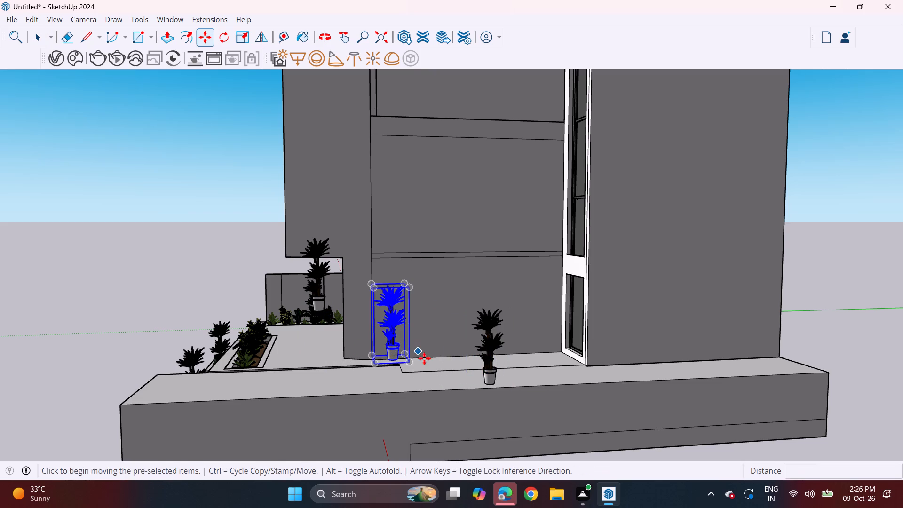
double_click(410, 366)
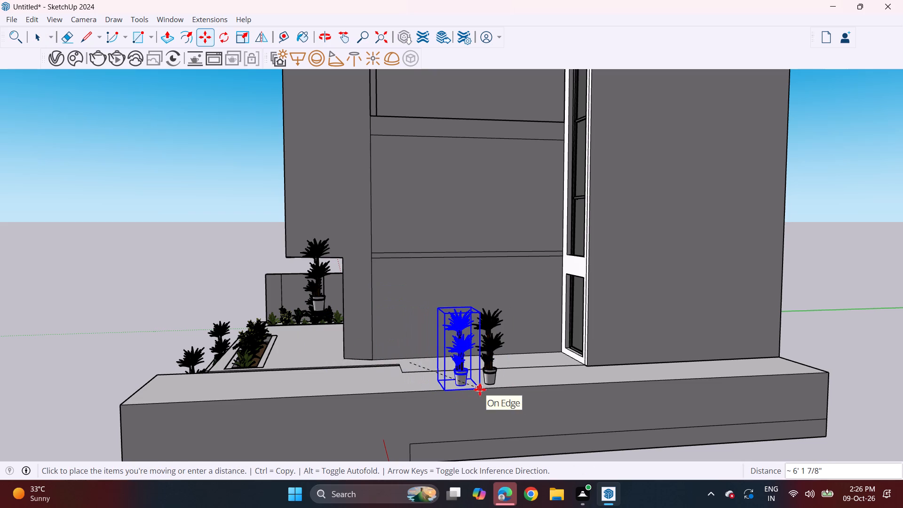
click(481, 389)
Move the remaining floating potted plant down onto the side block's outer edge, in front of the other two.
key(space)
click(317, 294)
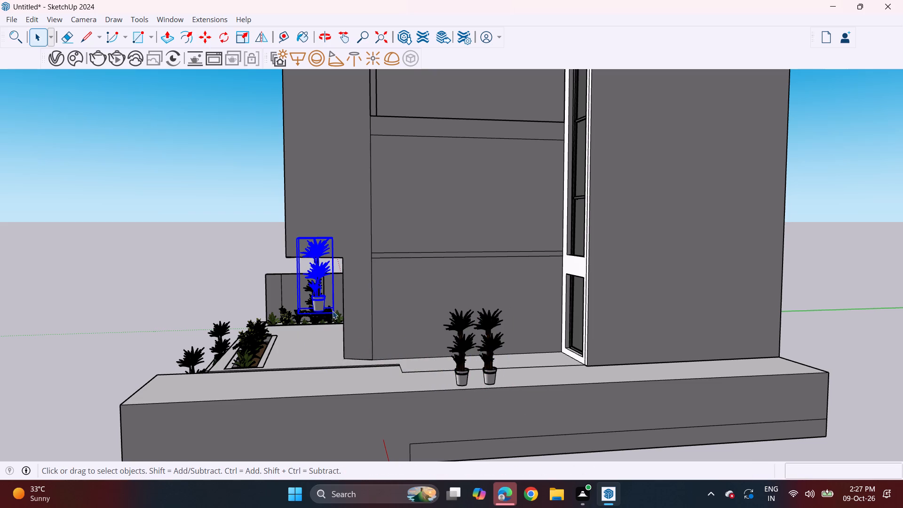
key(m)
click(334, 314)
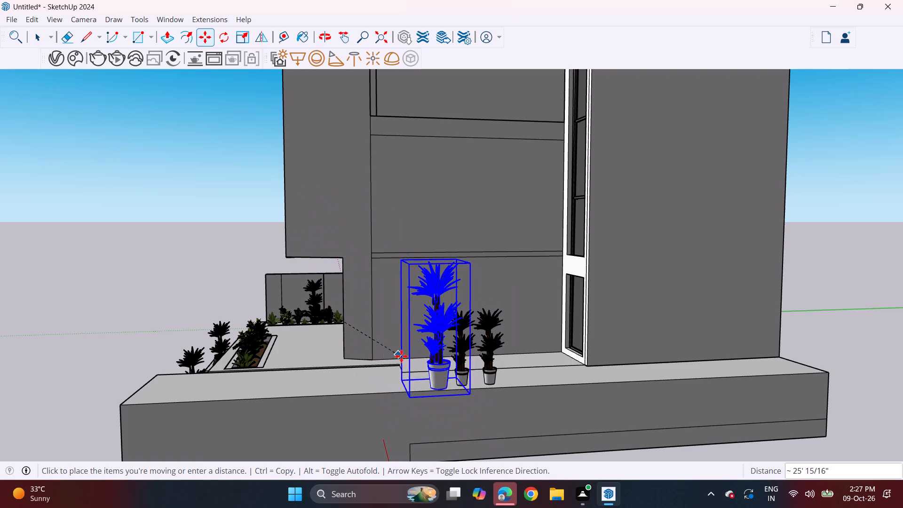
middle_drag(395, 368, 596, 401)
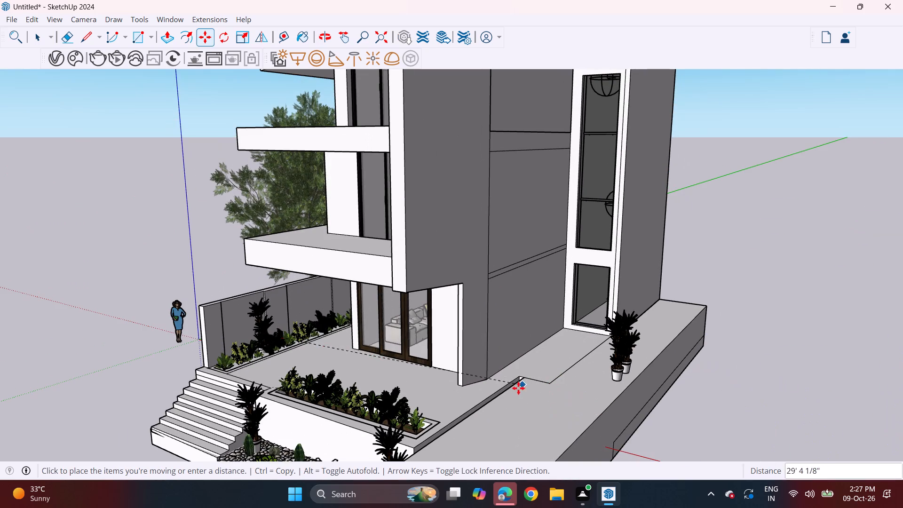
click(420, 360)
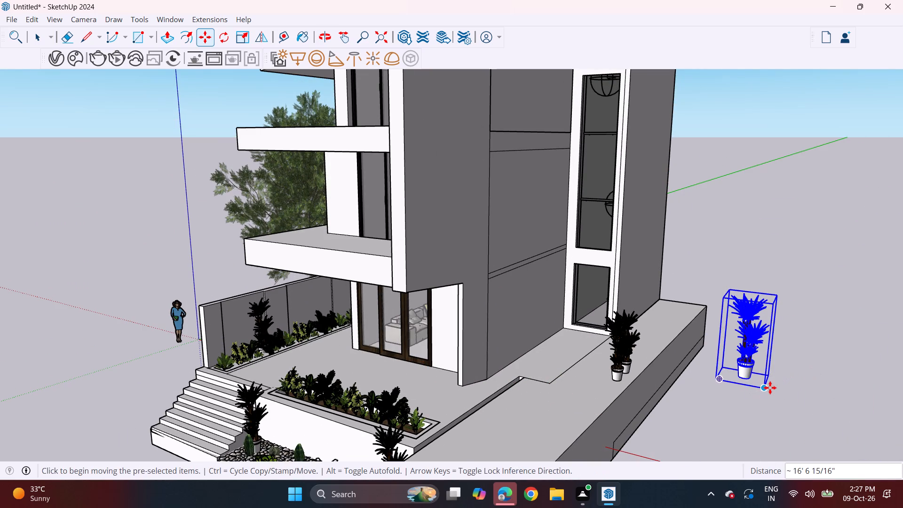
click(770, 387)
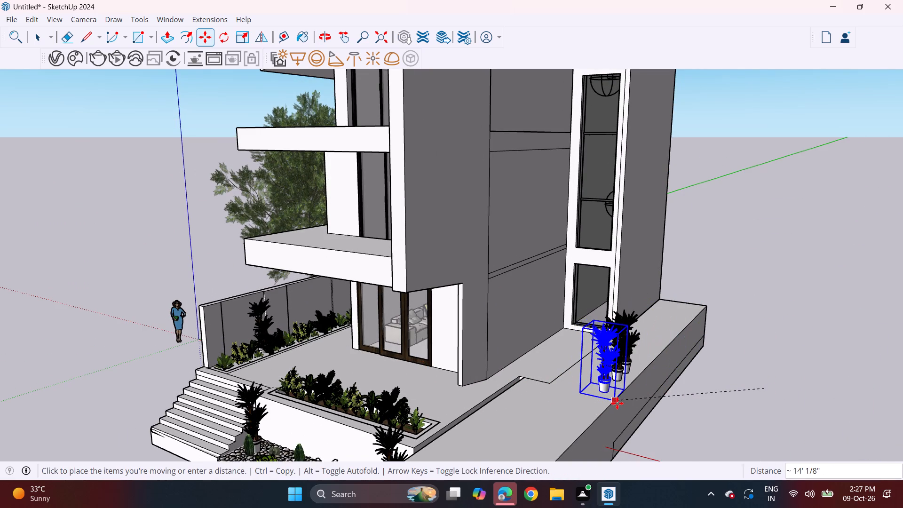
click(617, 403)
Move the frontmost potted plant about 21' 1" forward to the side block's front outer corner.
middle_drag(641, 411, 750, 368)
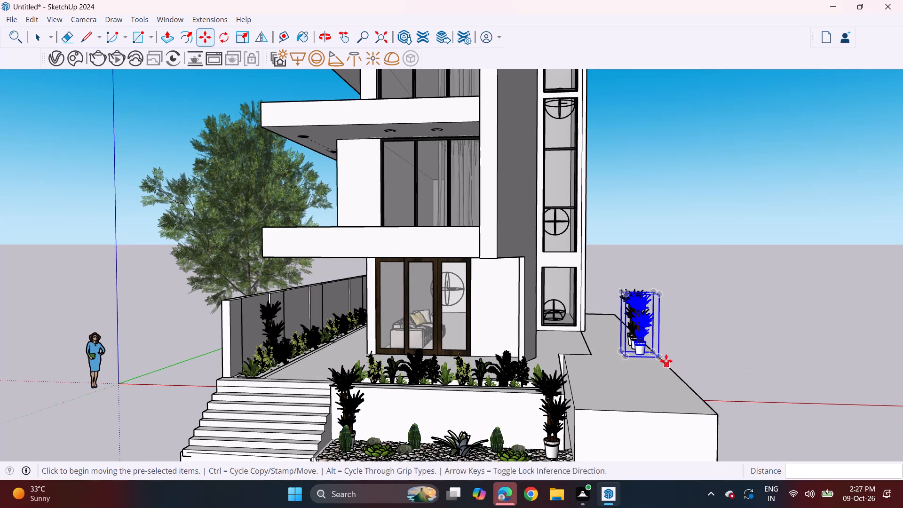
drag(631, 356, 634, 360)
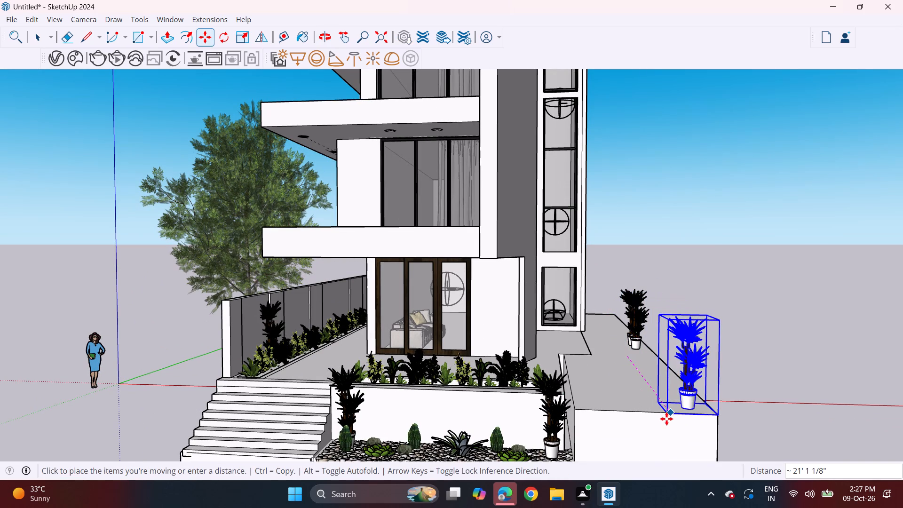
click(667, 418)
Move the nearer of the two rear potted plants 16' 10 13/16" forward along the outer edge, behind the corner plant.
click(637, 345)
key(space)
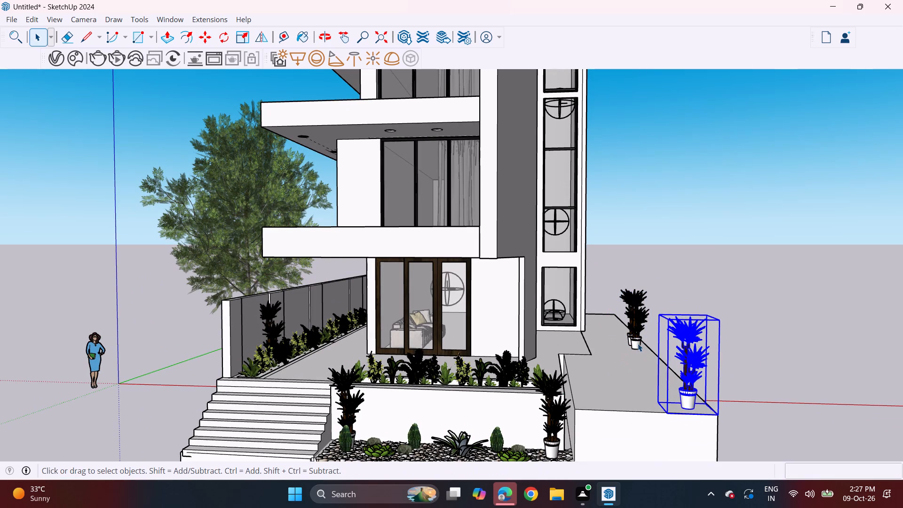
click(638, 343)
key(m)
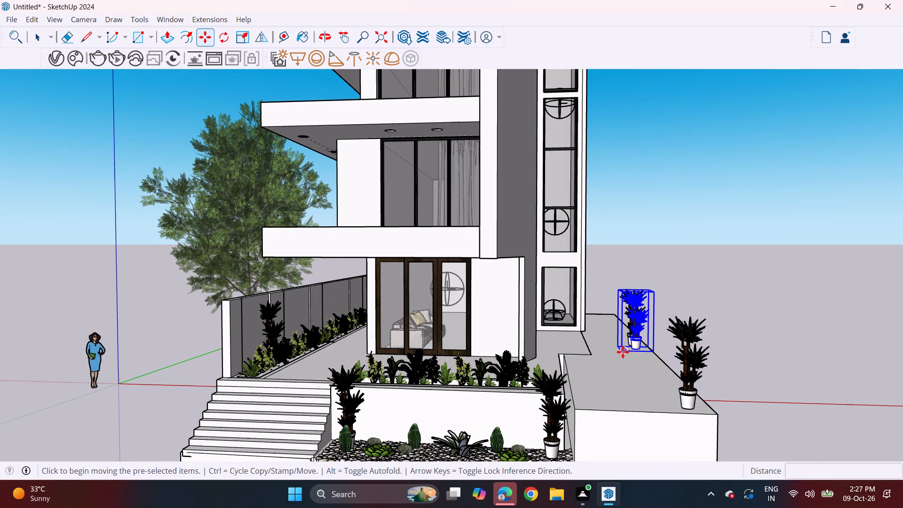
double_click(623, 352)
click(654, 386)
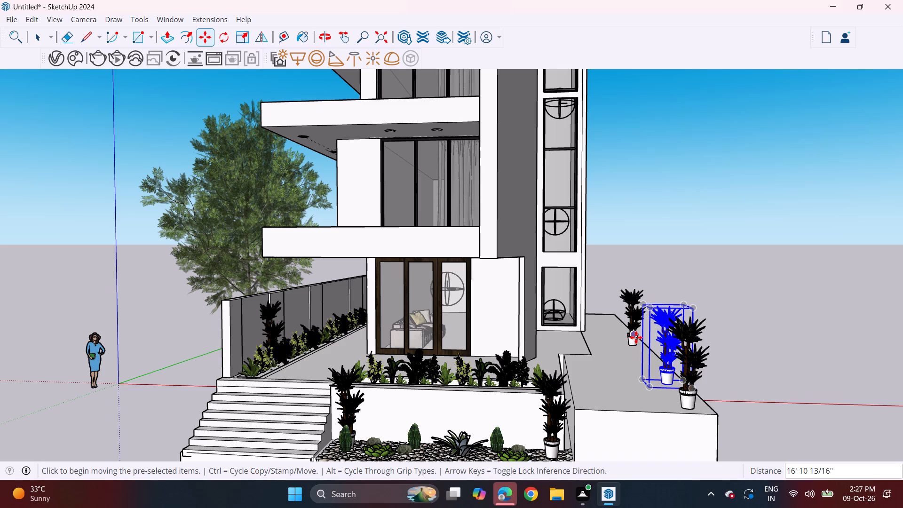
Move the last rear potted plant forward along the side block's outer edge to complete the row of three.
key(space)
click(636, 337)
key(m)
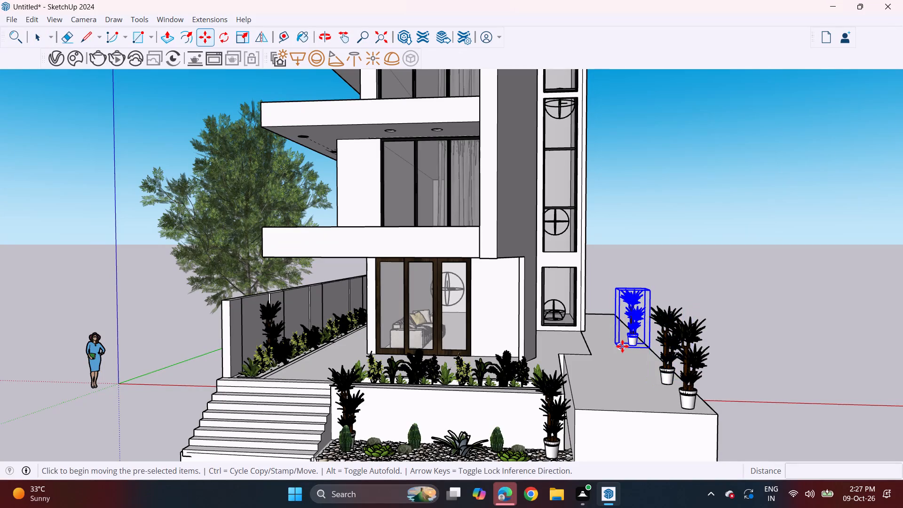
click(622, 346)
click(643, 369)
middle_drag(727, 389, 732, 386)
key(space)
click(721, 373)
Push/pull the side block's inner face about 6 1/2" toward the front planter to close the gap.
middle_drag(720, 377, 737, 362)
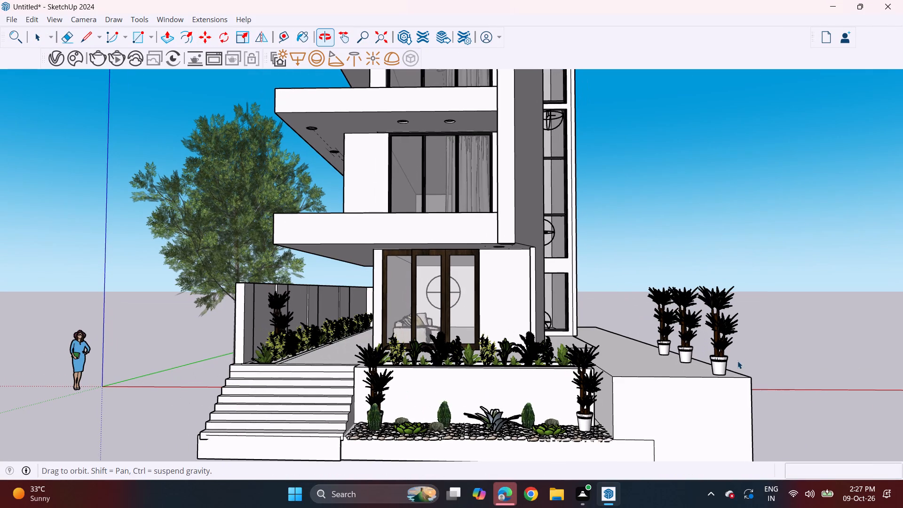
middle_drag(634, 383, 597, 427)
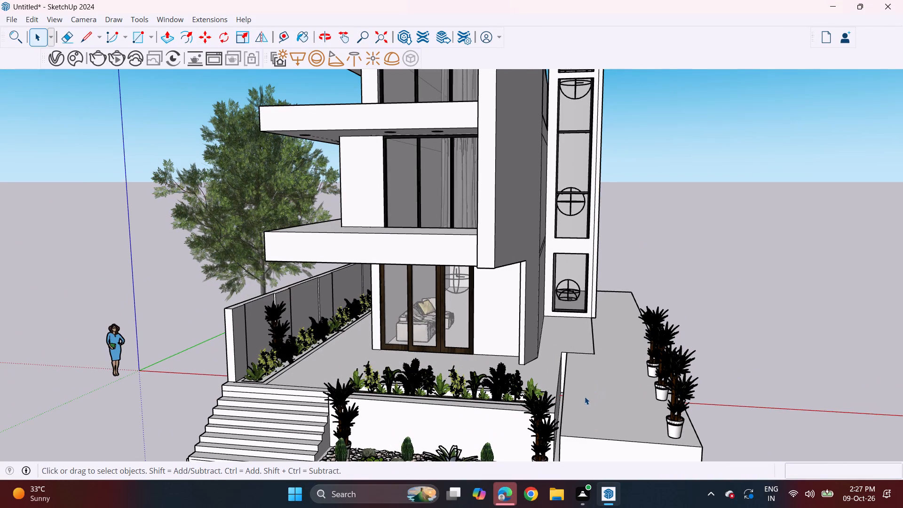
middle_drag(666, 363, 681, 358)
middle_click(677, 366)
middle_drag(603, 413, 634, 388)
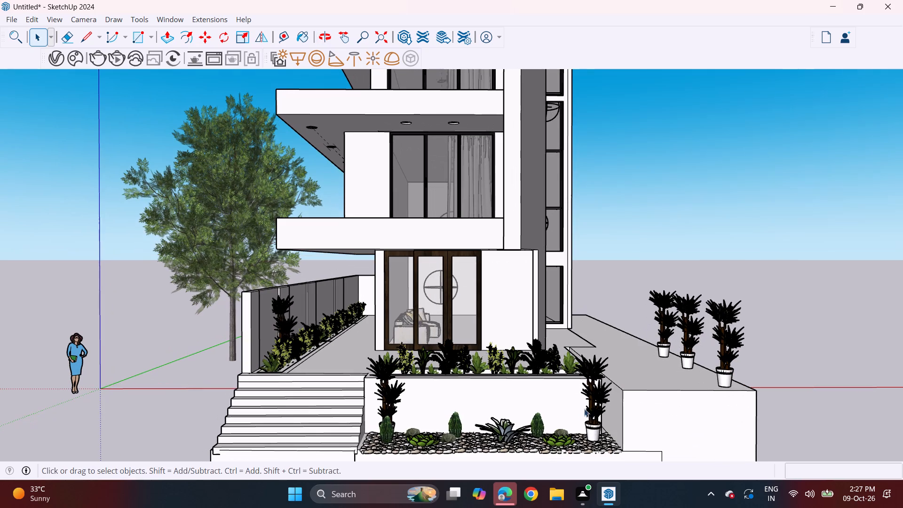
key(p)
click(613, 409)
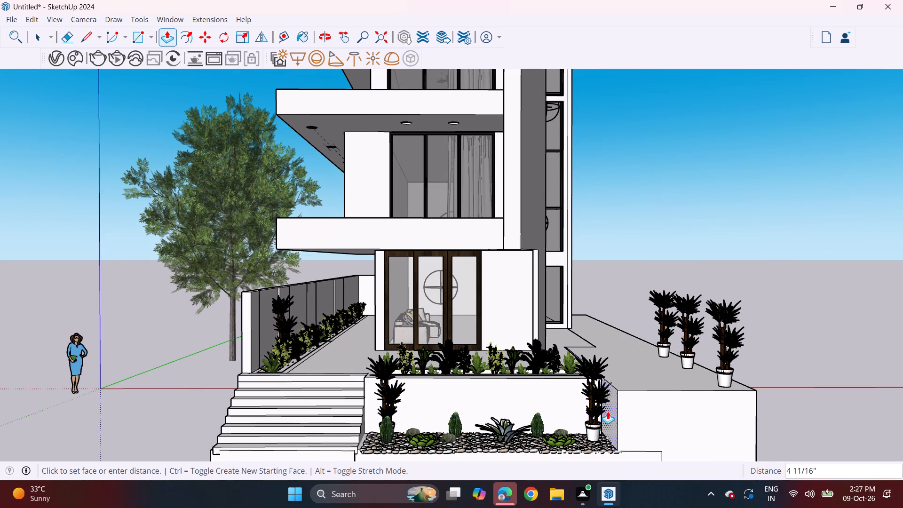
click(578, 378)
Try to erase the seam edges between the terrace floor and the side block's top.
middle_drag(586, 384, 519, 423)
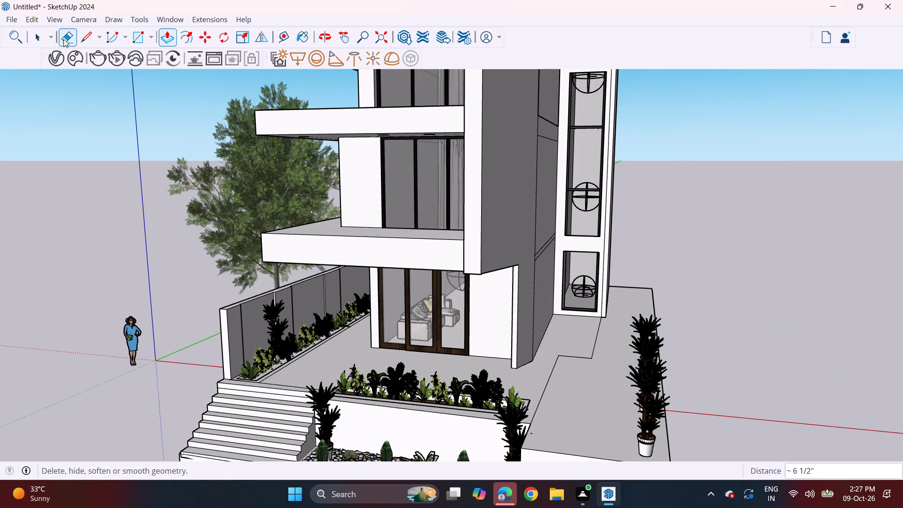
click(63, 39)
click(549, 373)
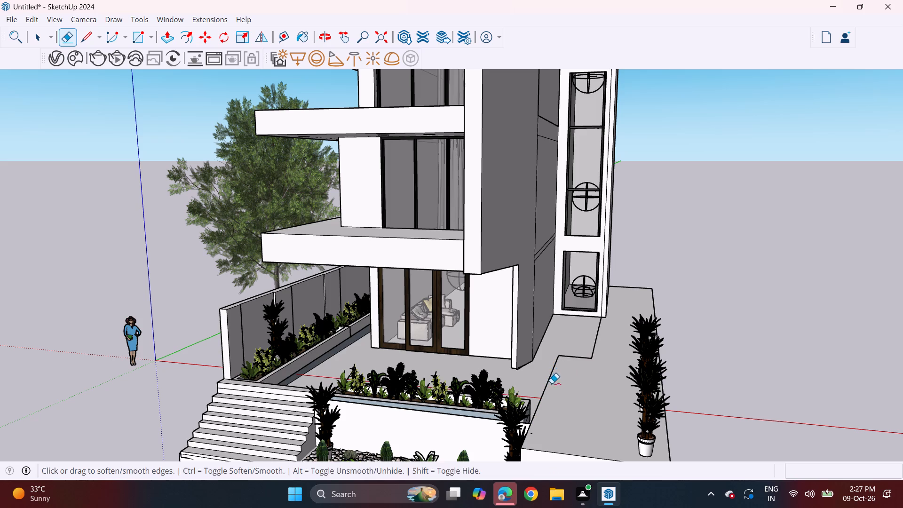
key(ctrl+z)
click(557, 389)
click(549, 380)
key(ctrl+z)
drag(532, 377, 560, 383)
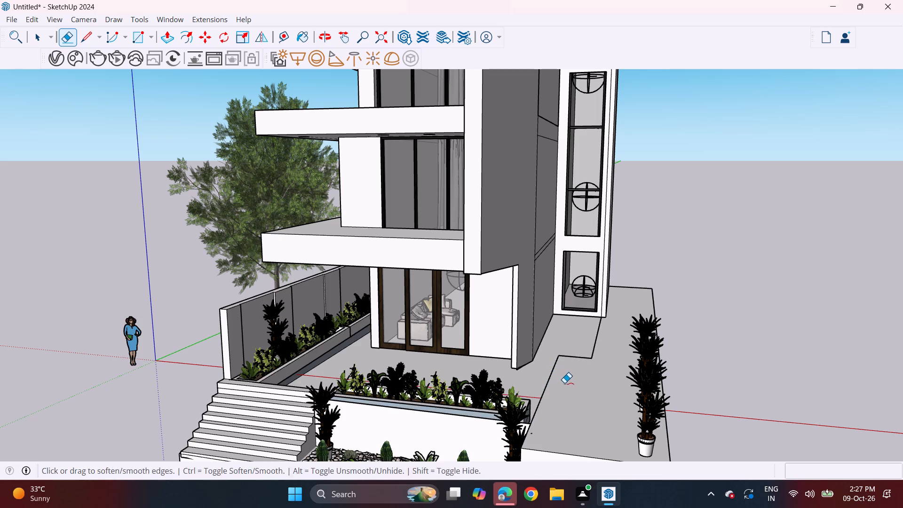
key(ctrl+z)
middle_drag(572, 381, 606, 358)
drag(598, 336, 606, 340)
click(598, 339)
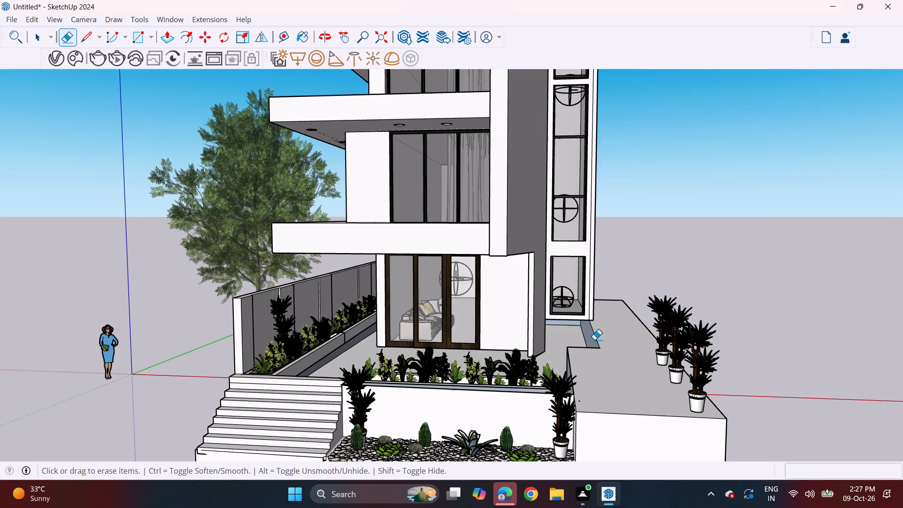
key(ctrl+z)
Copy the tree about 56' across to the opposite side of the house, behind the row of potted plants.
middle_drag(620, 382, 620, 346)
scroll(618, 345, down, 2)
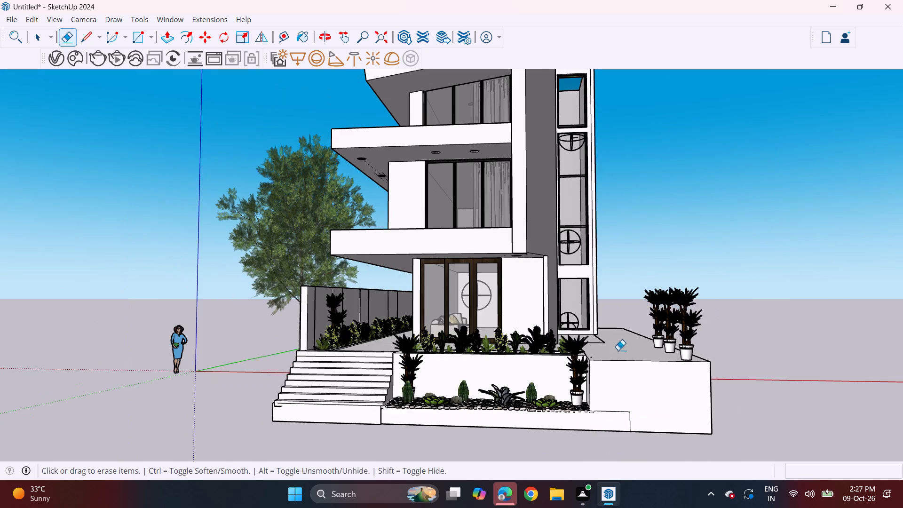
middle_drag(618, 354, 356, 358)
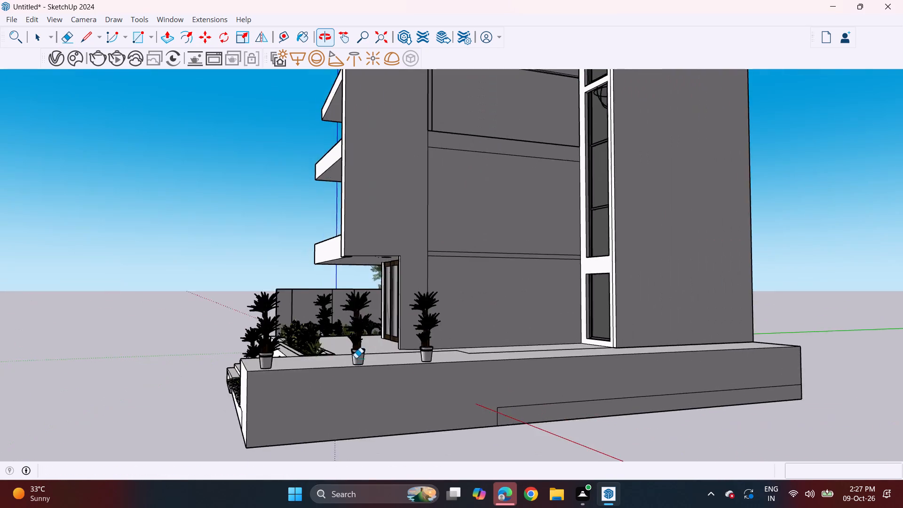
middle_drag(353, 373, 420, 395)
middle_drag(142, 203, 345, 279)
click(291, 234)
key(space)
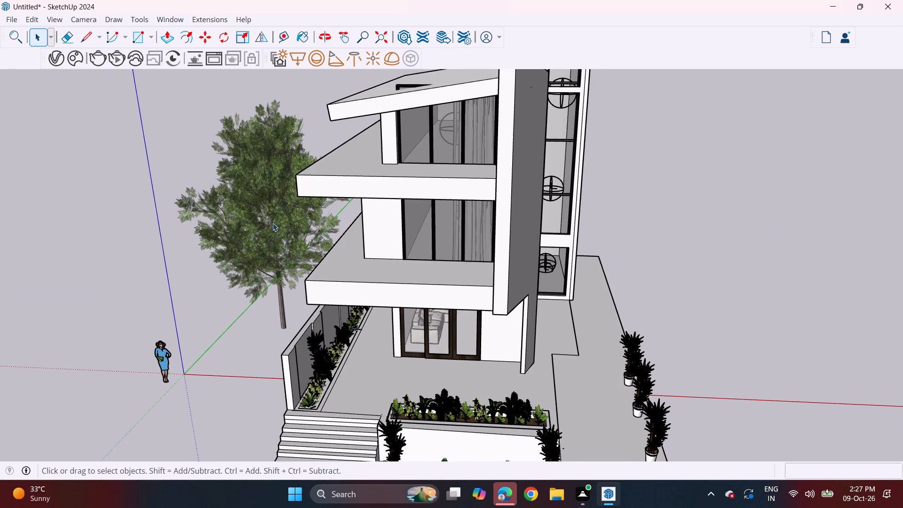
click(273, 223)
key(m)
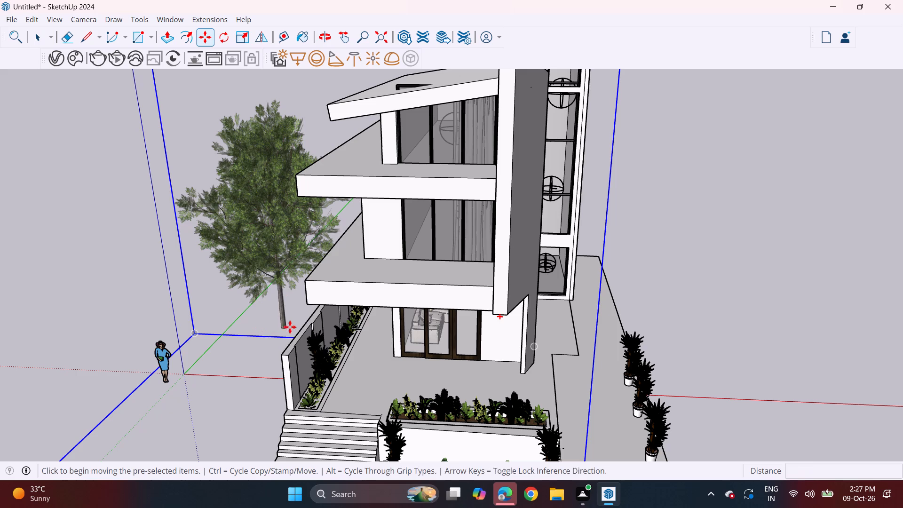
click(283, 327)
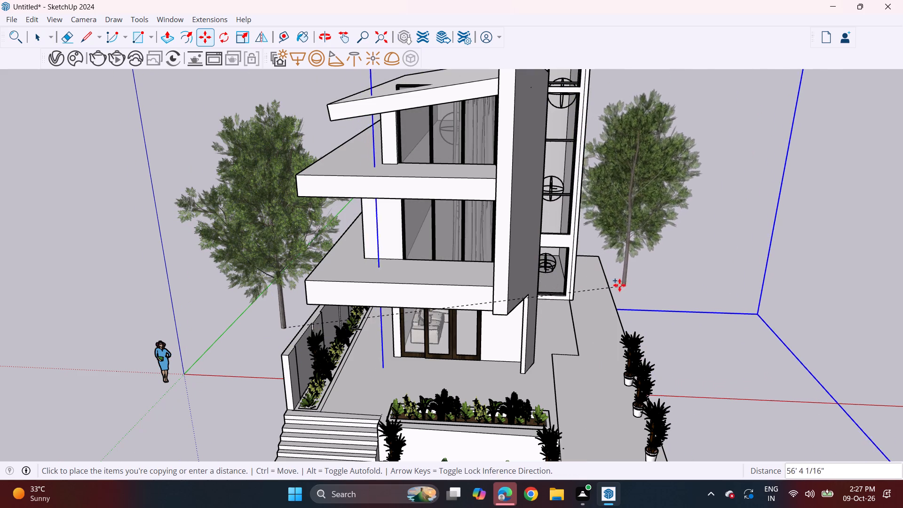
double_click(622, 290)
middle_drag(619, 312, 636, 209)
middle_click(638, 265)
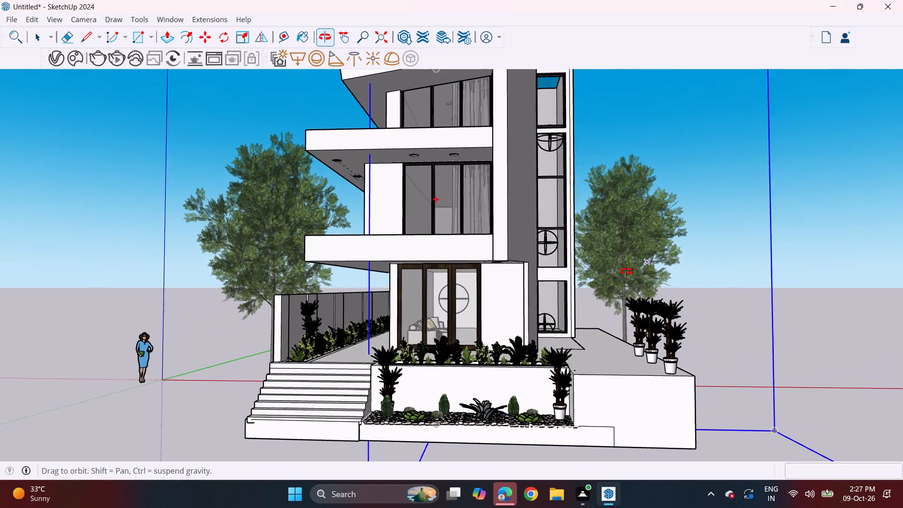
Reposition the copied tree beside the side block, about 17' 8" from its first spot, and shift it back slightly toward the house.
middle_drag(632, 299, 424, 325)
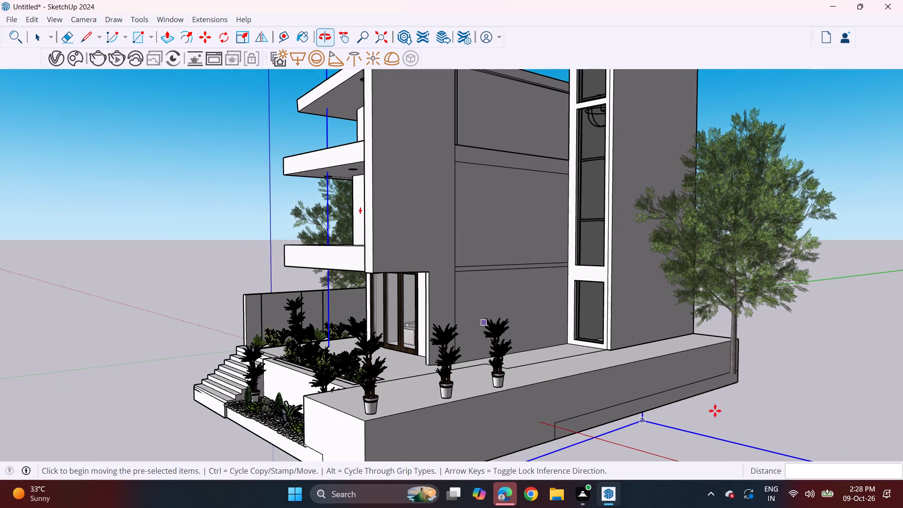
click(734, 377)
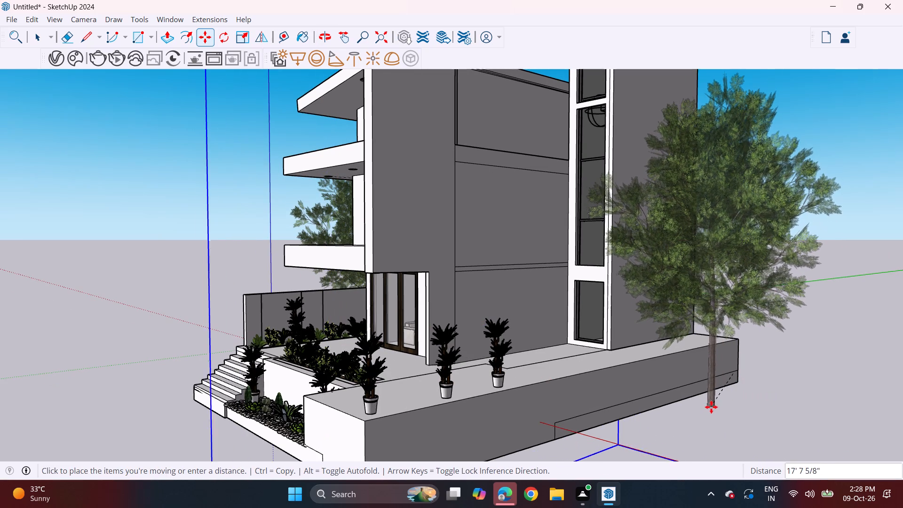
click(711, 409)
middle_drag(618, 420, 783, 408)
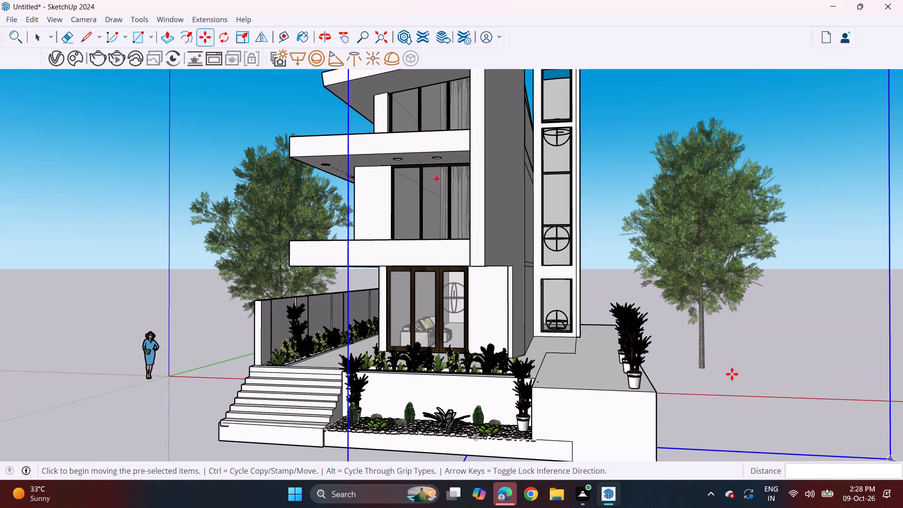
click(713, 367)
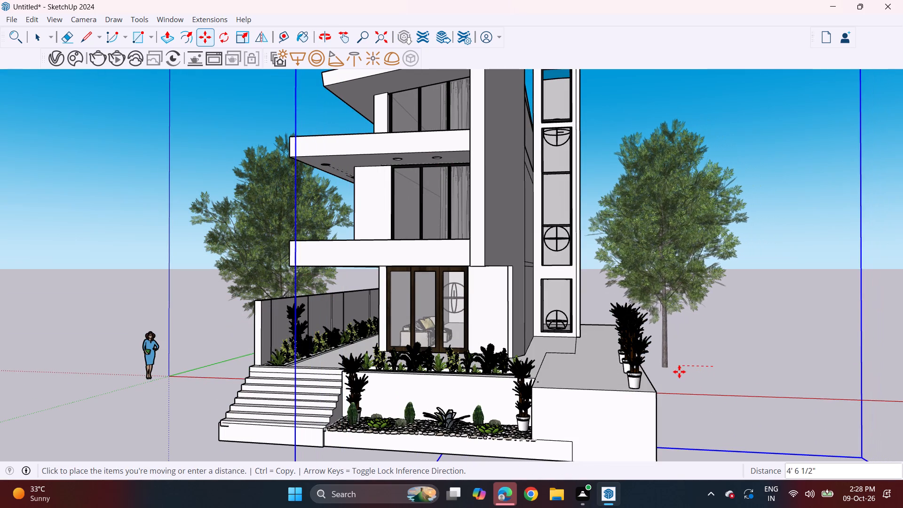
click(672, 372)
middle_drag(565, 411, 613, 379)
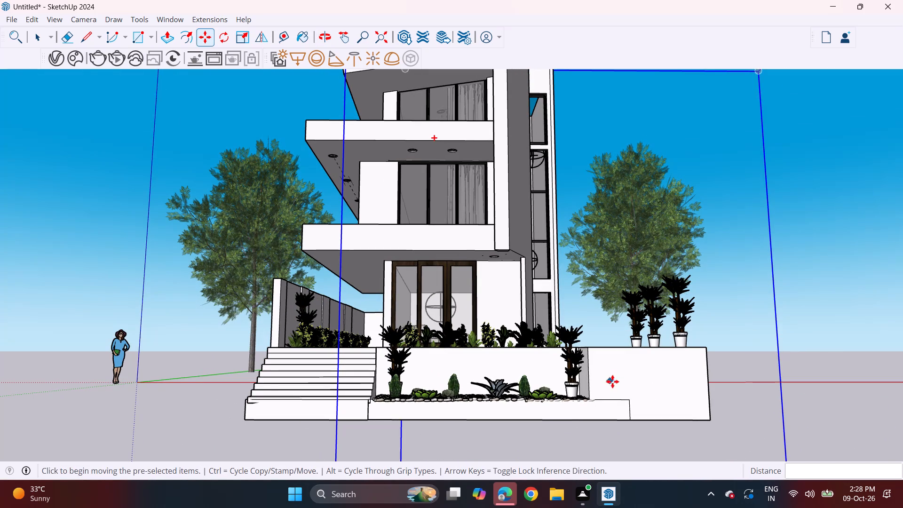
key(space)
click(804, 305)
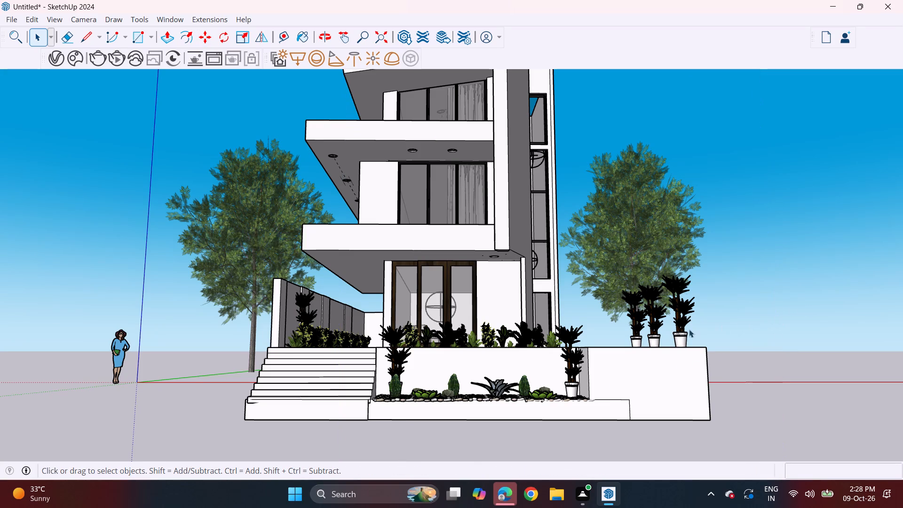
Examine the front elevation with both trees and the side plinth planting from several angles and distances.
middle_drag(657, 310, 652, 345)
shift+middle_drag(636, 318, 659, 373)
middle_drag(592, 397, 590, 360)
middle_drag(590, 360, 573, 368)
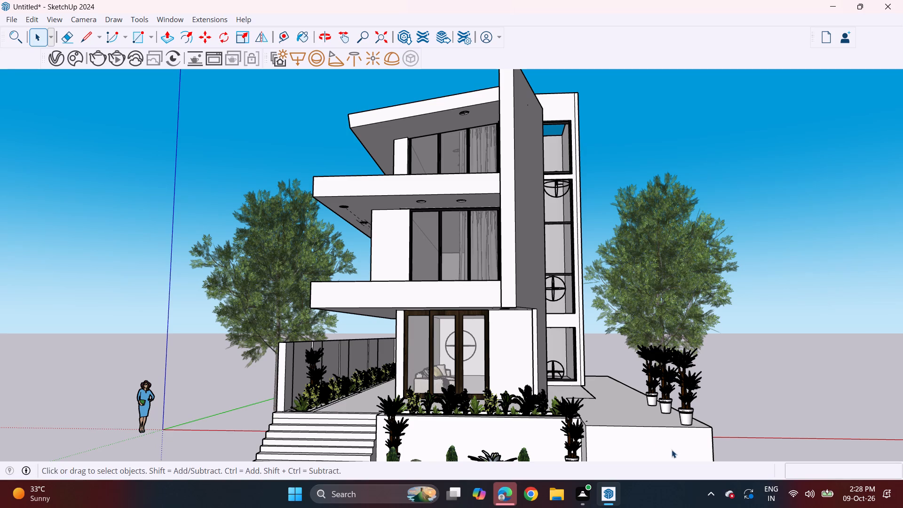
middle_drag(638, 444, 631, 417)
middle_drag(599, 414, 611, 423)
middle_drag(614, 430, 614, 436)
shift+middle_drag(606, 421, 622, 396)
middle_drag(621, 397, 617, 415)
middle_drag(620, 379, 590, 453)
scroll(598, 301, down, 2)
middle_drag(589, 343, 526, 349)
middle_drag(531, 349, 572, 317)
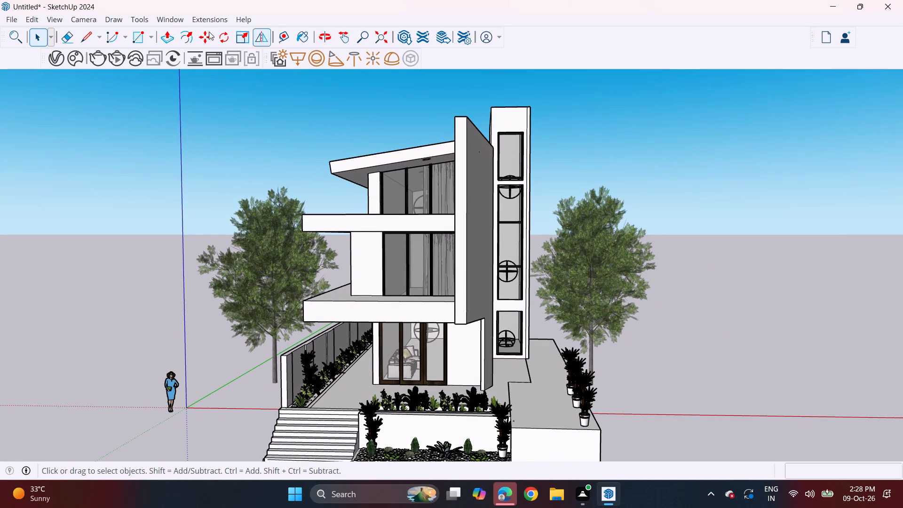
Show the Default Tray with its Materials section and place it clear of the house.
click(165, 19)
click(169, 28)
click(284, 32)
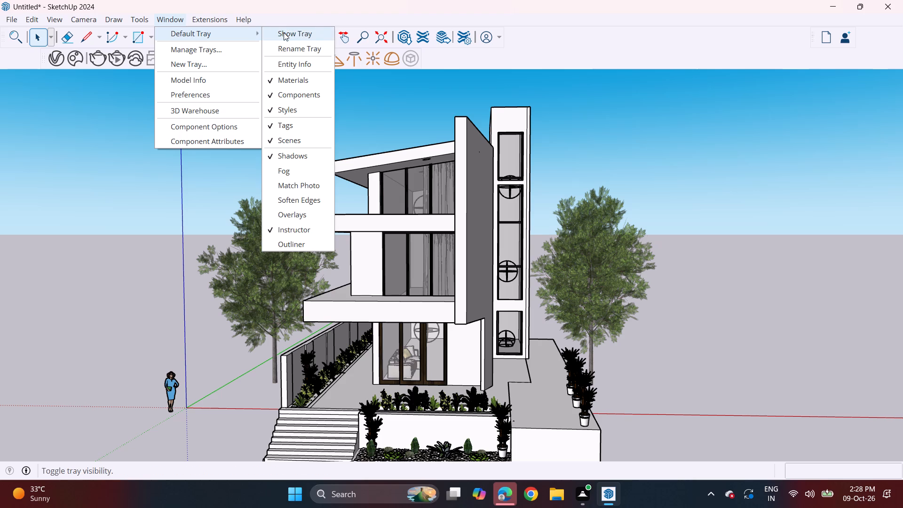
click(321, 112)
drag(322, 111, 384, 104)
drag(400, 102, 456, 101)
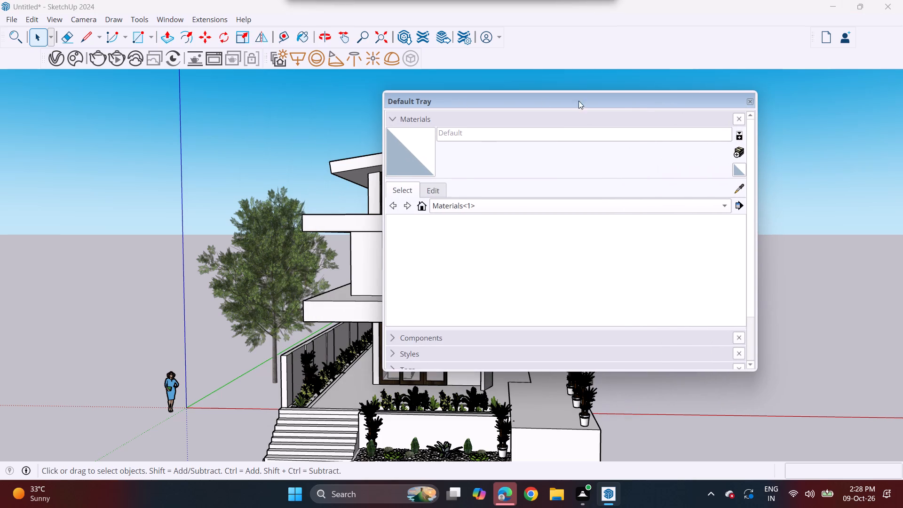
drag(637, 93, 631, 101)
drag(444, 106, 595, 84)
click(625, 77)
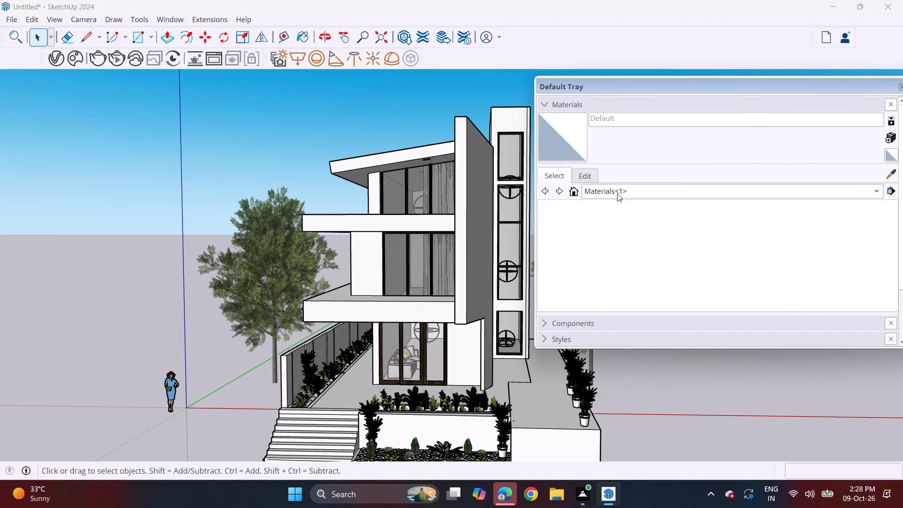
Paint the side block's top face with Color A01 from the Colors collection.
click(618, 193)
click(619, 266)
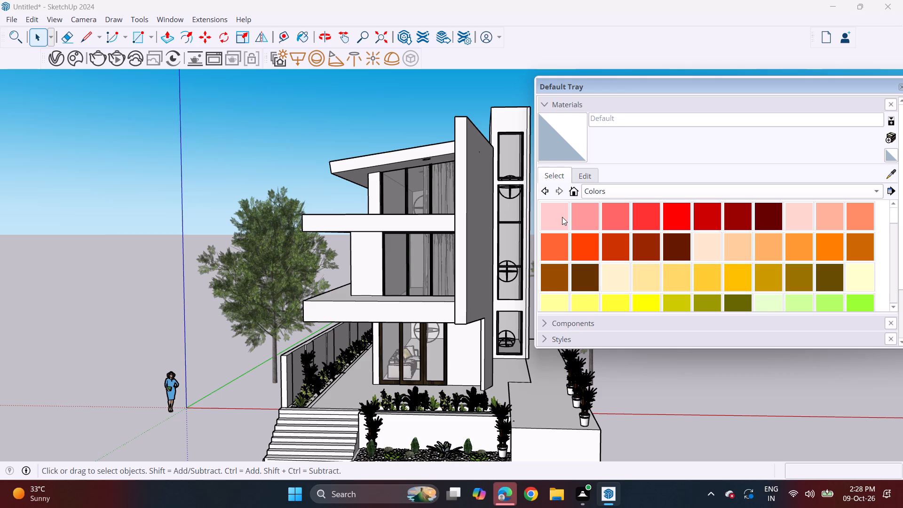
click(562, 217)
double_click(536, 400)
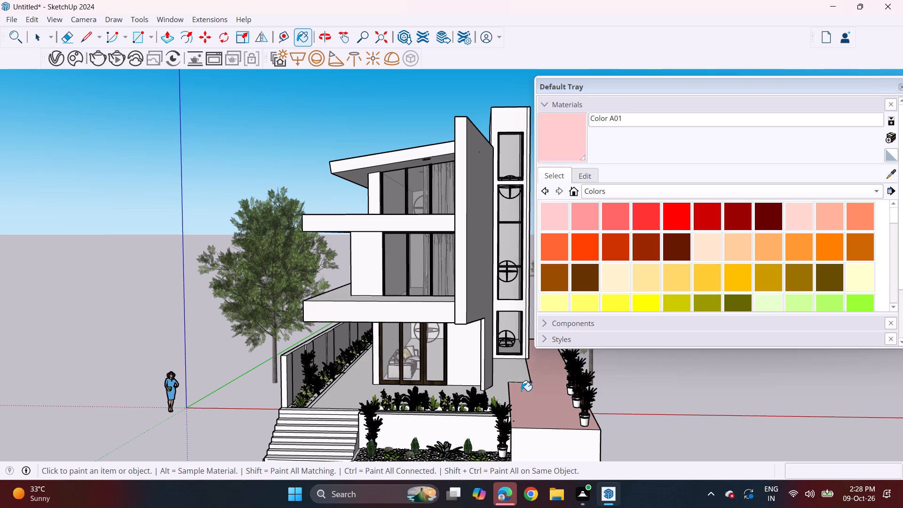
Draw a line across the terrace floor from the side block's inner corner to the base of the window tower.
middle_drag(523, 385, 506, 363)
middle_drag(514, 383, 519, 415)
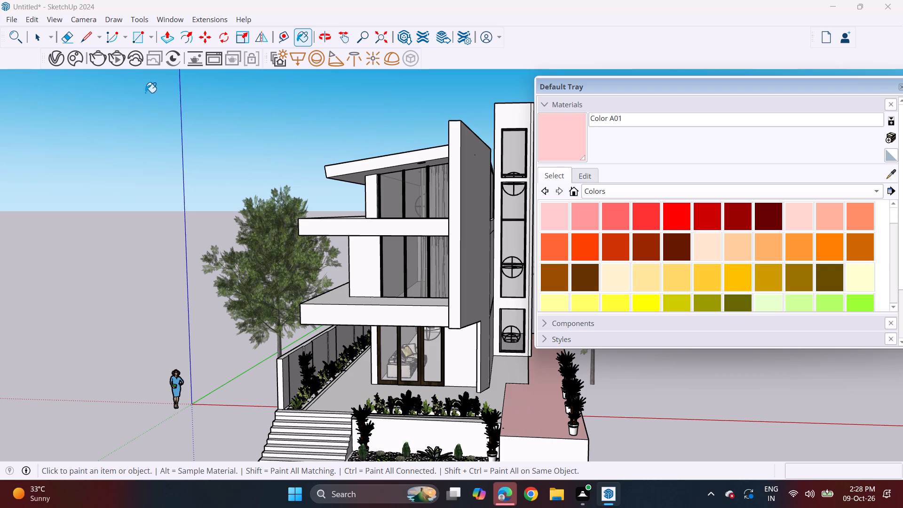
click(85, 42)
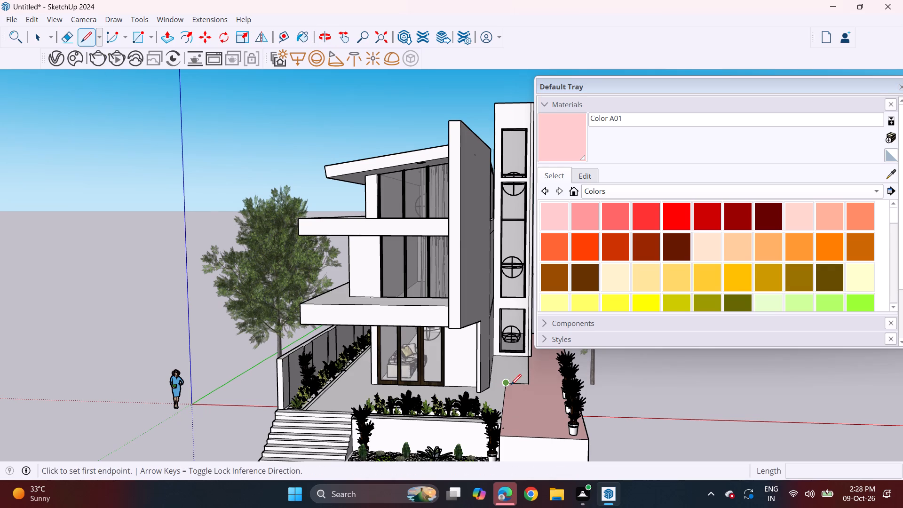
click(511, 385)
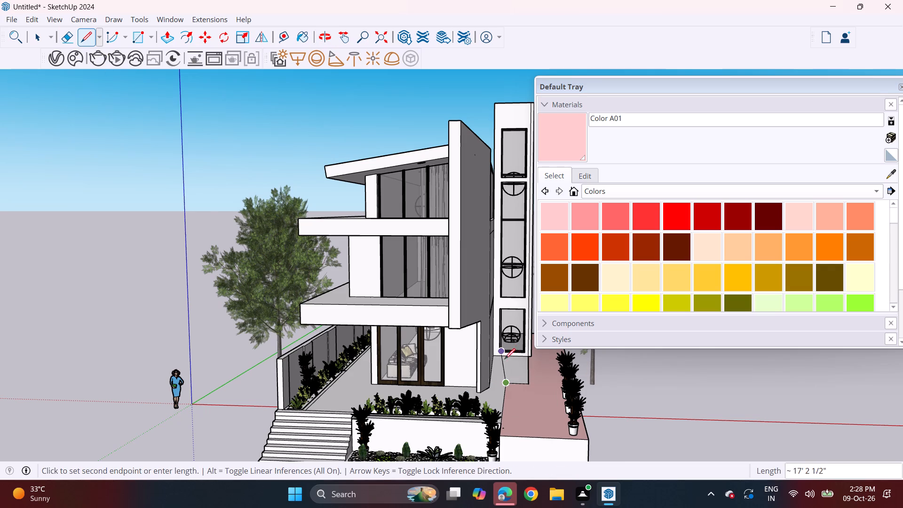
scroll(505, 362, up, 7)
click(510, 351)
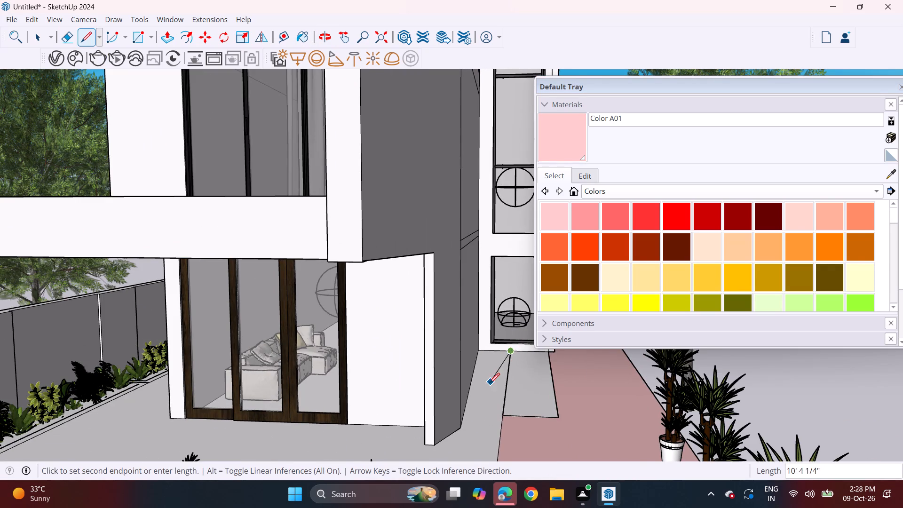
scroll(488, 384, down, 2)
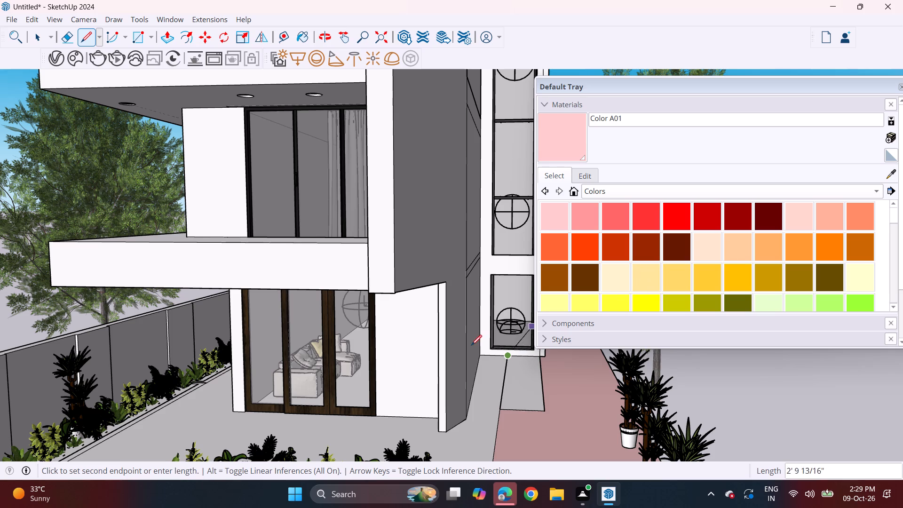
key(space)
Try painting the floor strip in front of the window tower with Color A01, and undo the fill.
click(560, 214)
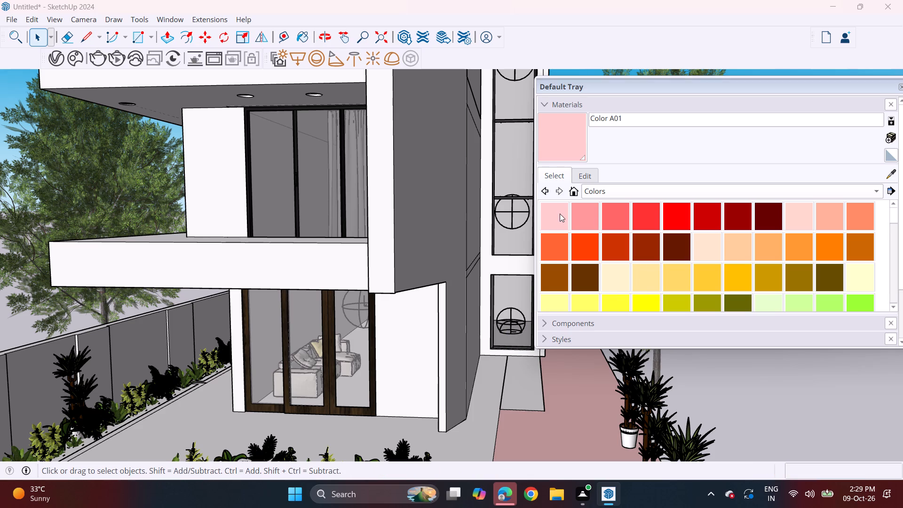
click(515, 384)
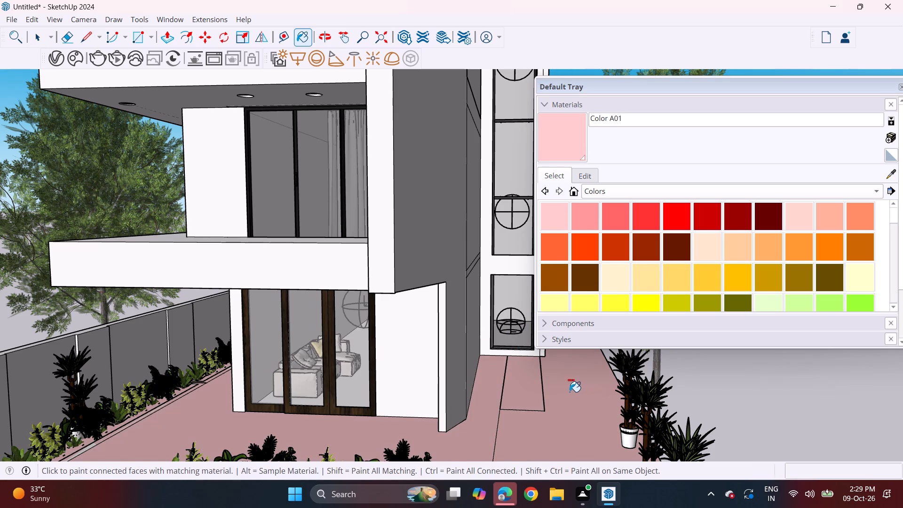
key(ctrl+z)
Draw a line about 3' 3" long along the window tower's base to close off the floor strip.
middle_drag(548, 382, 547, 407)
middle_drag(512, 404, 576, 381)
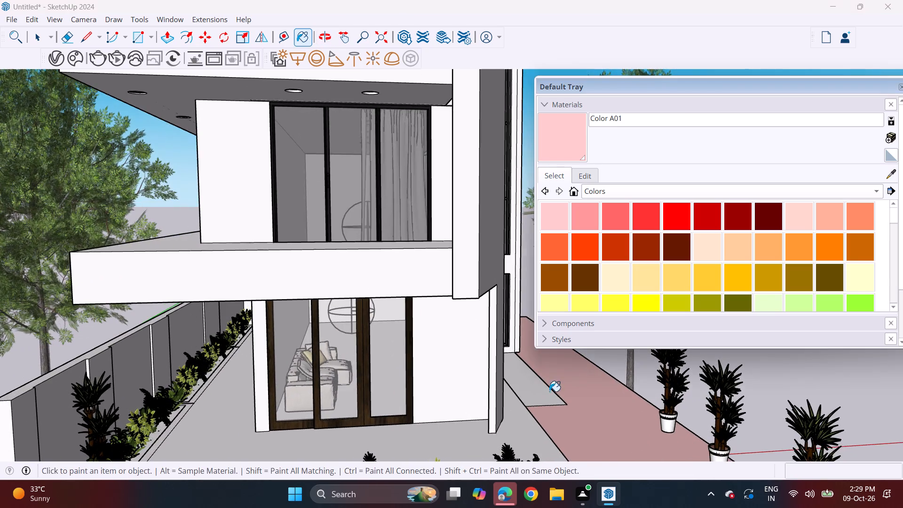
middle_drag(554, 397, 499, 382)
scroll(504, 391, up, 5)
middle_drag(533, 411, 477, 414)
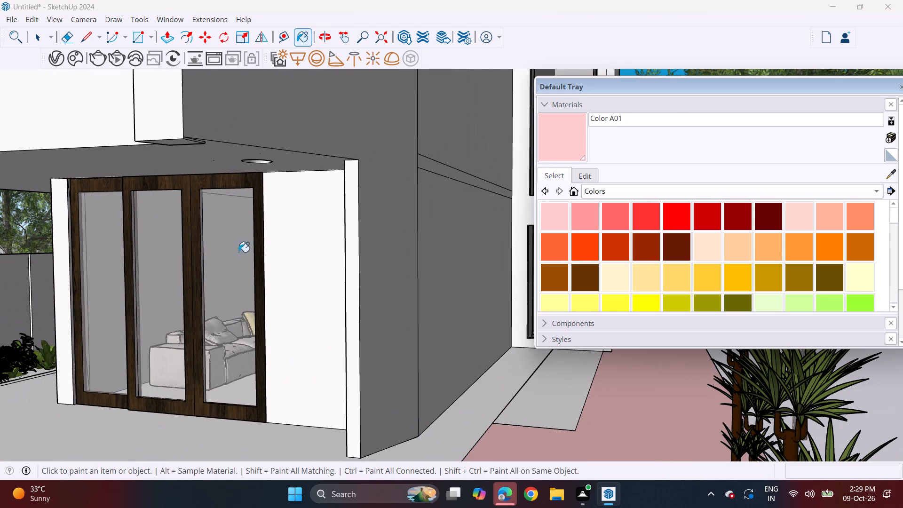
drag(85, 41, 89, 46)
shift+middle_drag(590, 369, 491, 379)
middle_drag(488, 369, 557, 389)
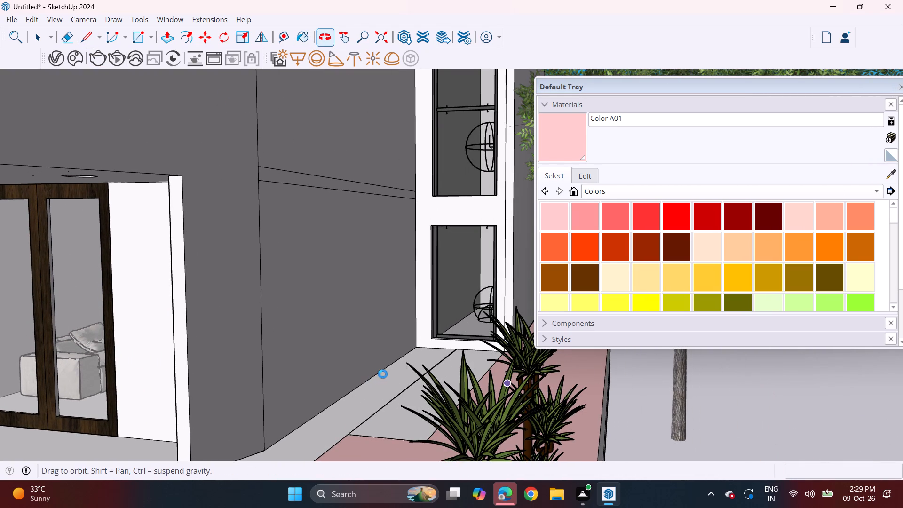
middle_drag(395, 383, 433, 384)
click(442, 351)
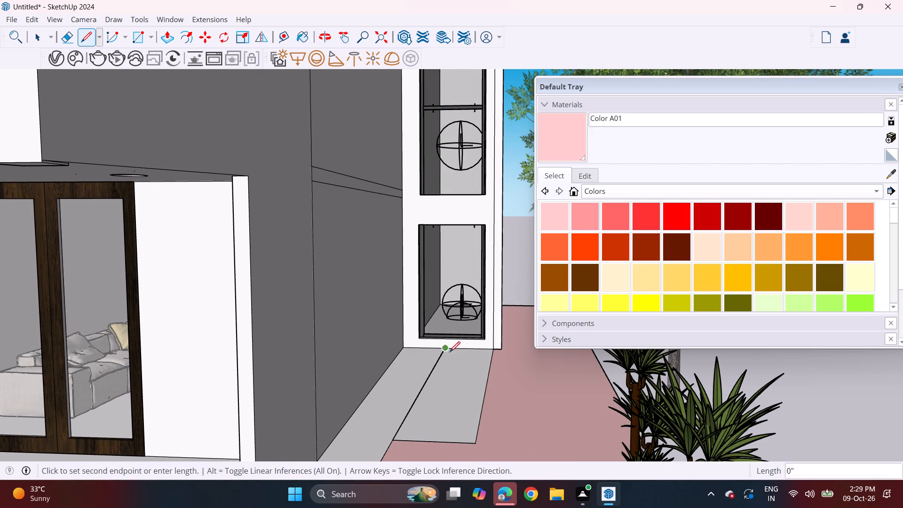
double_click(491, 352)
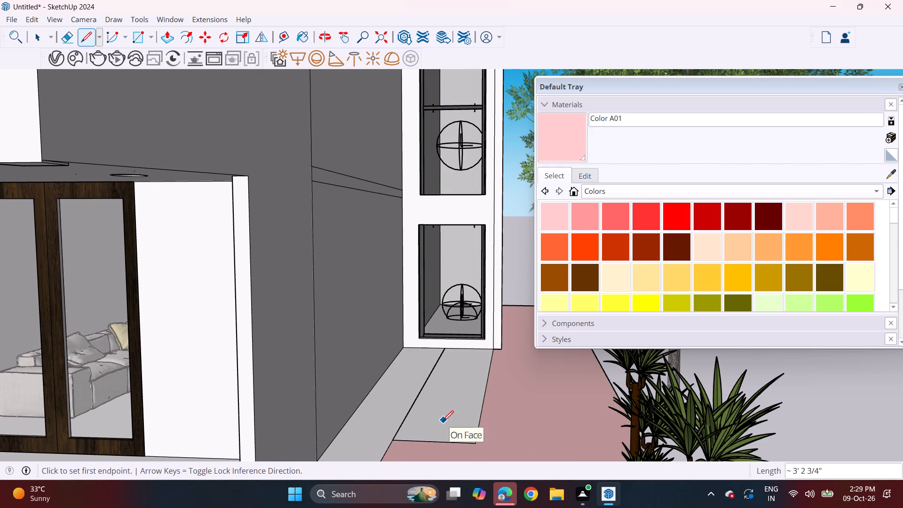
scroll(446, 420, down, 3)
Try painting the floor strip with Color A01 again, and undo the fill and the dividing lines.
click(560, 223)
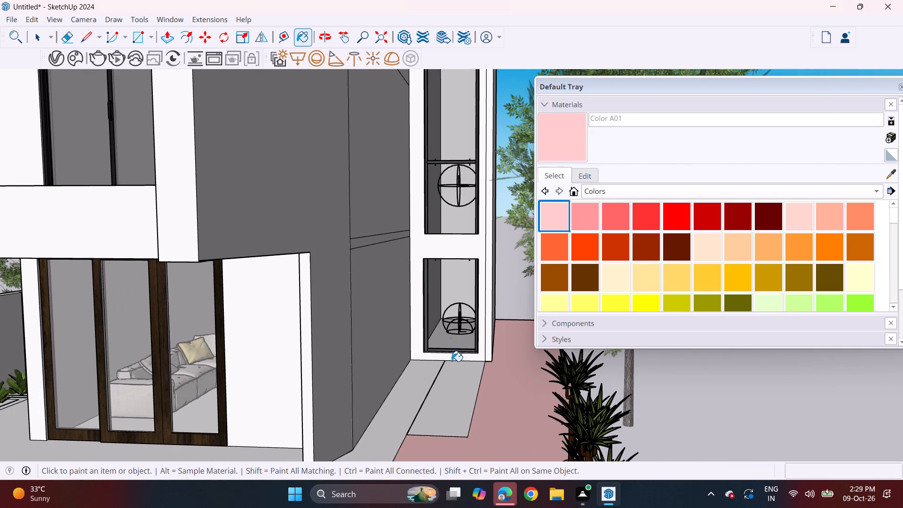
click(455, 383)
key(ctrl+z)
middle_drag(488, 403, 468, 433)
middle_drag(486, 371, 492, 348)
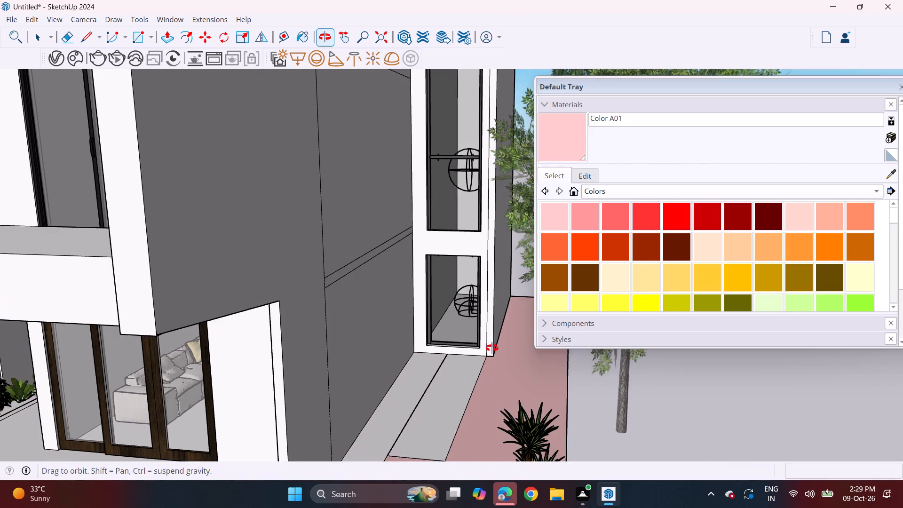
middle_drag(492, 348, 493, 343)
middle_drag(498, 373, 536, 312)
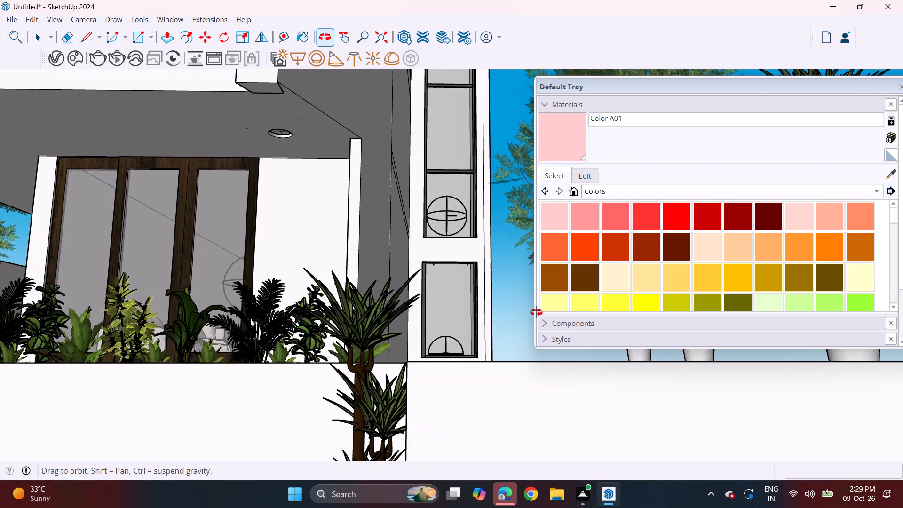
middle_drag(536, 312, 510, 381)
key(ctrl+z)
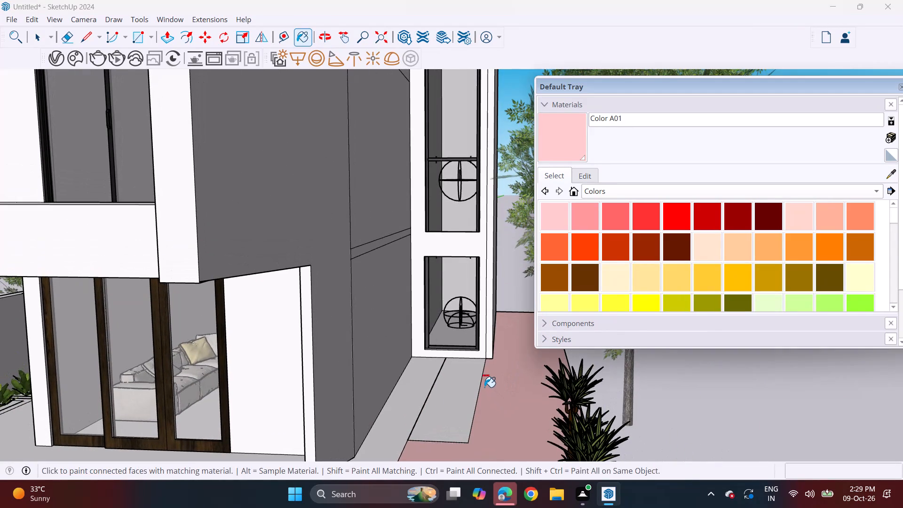
Apply the grass image "download" from the Downloads folder as the texture of the Color A01 material on the side plinth.
middle_click(407, 417)
scroll(409, 417, down, 4)
middle_drag(418, 419, 469, 389)
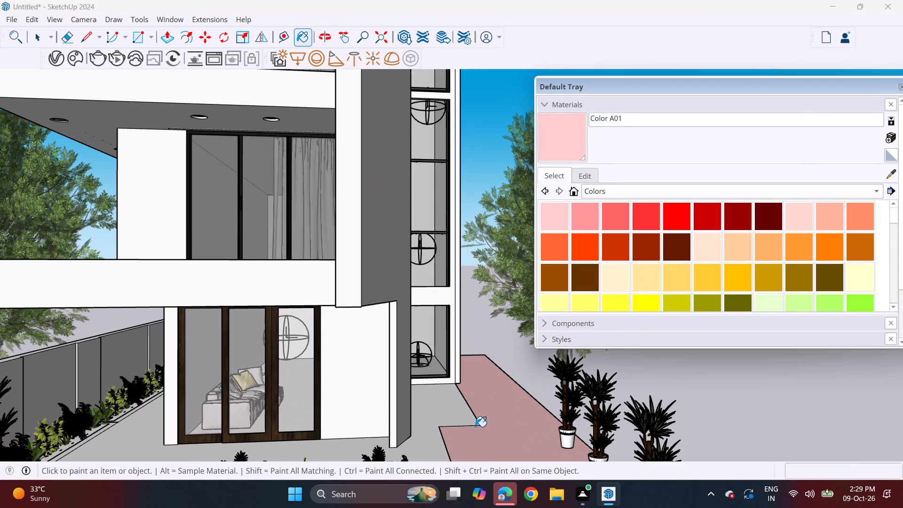
shift+middle_drag(473, 427, 445, 366)
middle_drag(433, 394, 423, 411)
scroll(848, 251, down, 3)
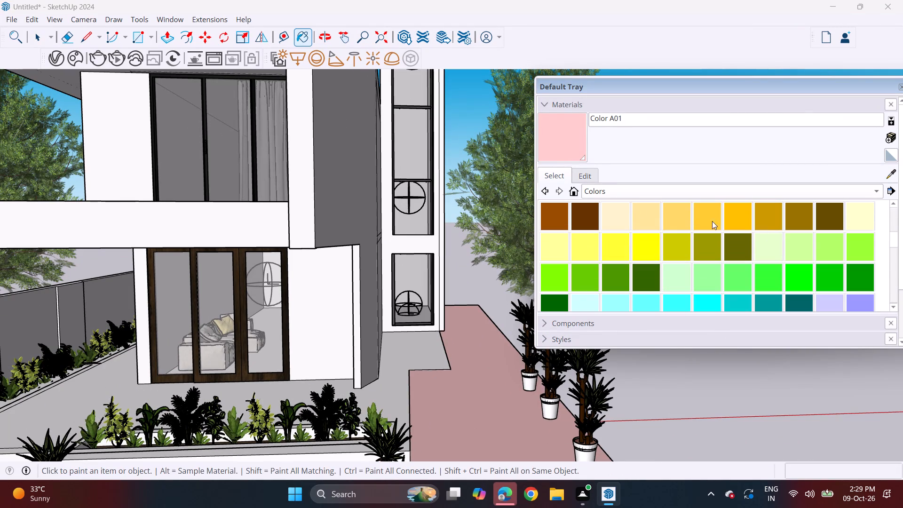
click(587, 182)
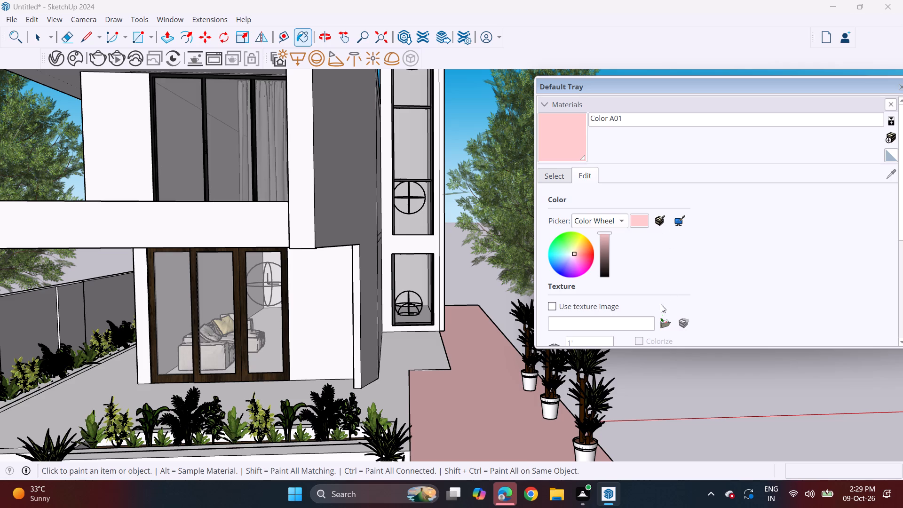
click(664, 323)
scroll(252, 138, down, 3)
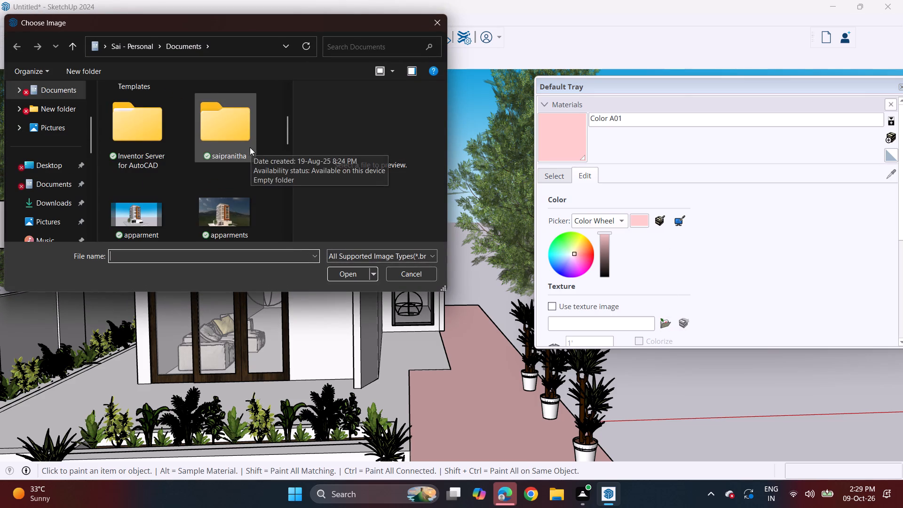
scroll(253, 155, down, 1)
click(45, 198)
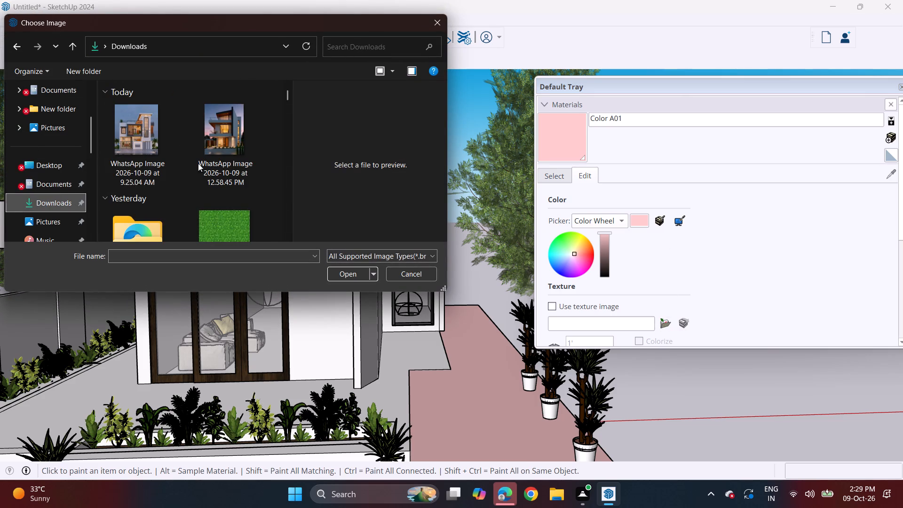
click(217, 206)
click(218, 215)
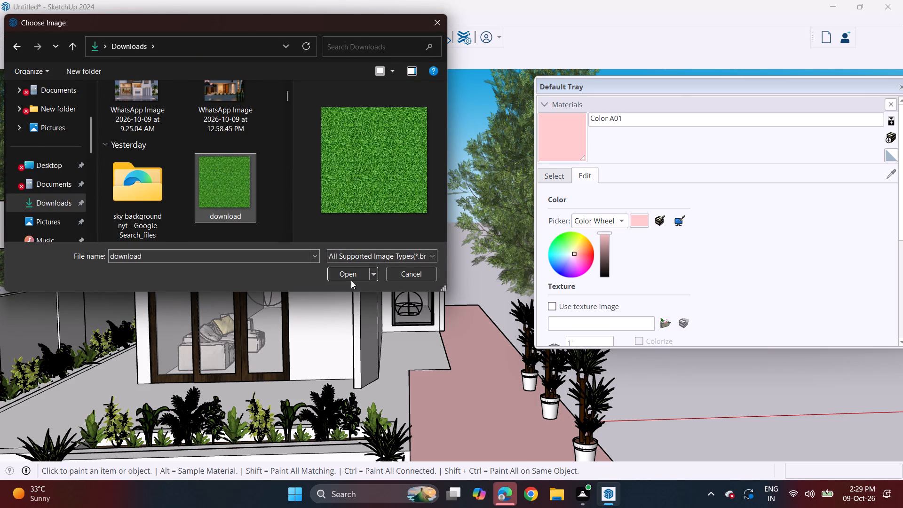
click(351, 278)
scroll(496, 341, down, 1)
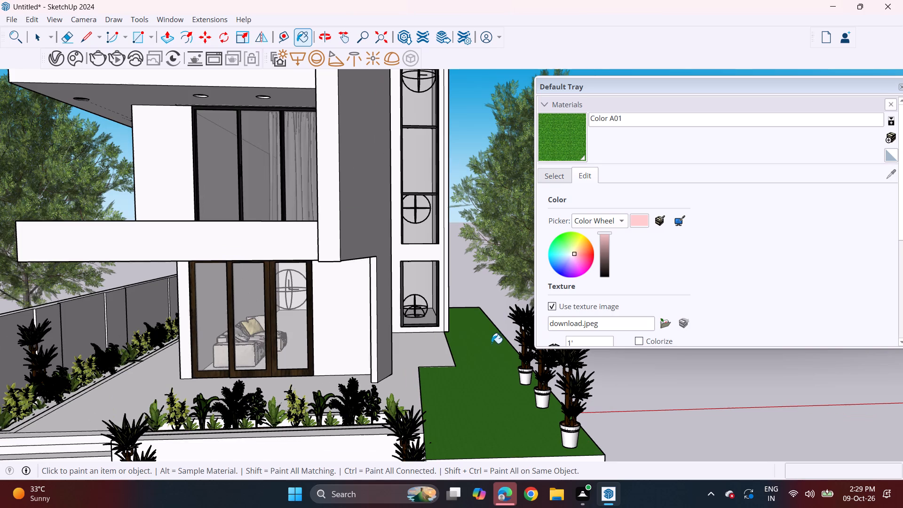
Set the grass texture's width to 400 inches (33' 4"), keeping its proportions.
scroll(627, 279, down, 4)
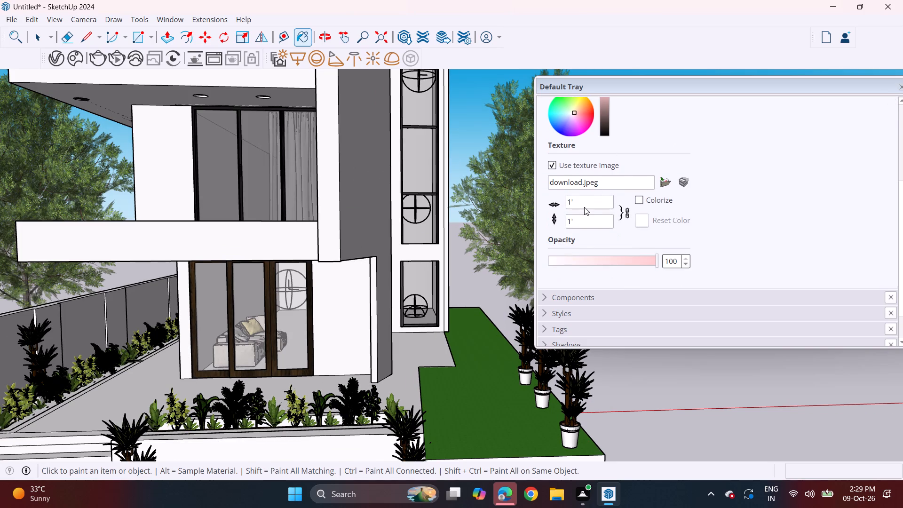
click(586, 204)
key(BackSpace)
key(BackSpace)
key(BackSpace)
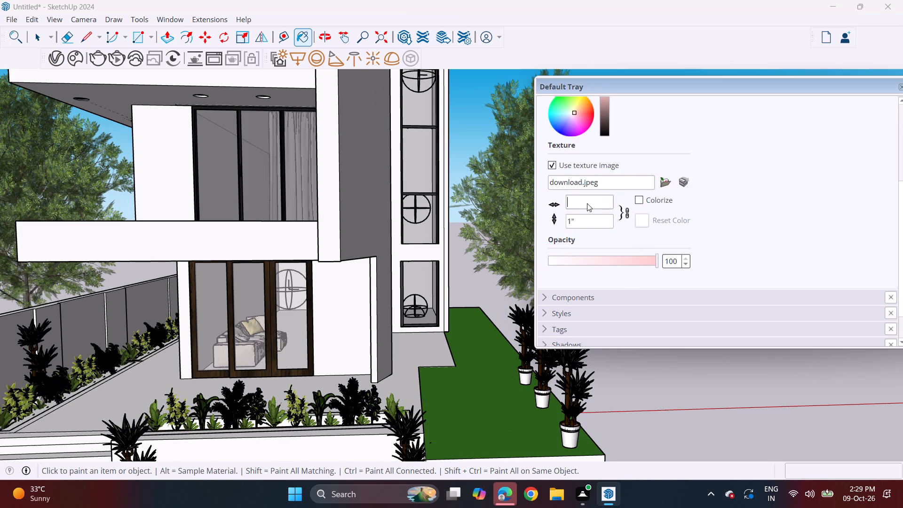
key(BackSpace)
text(100)
key(BackSpace)
key(BackSpace)
key(BackSpace)
text(400)
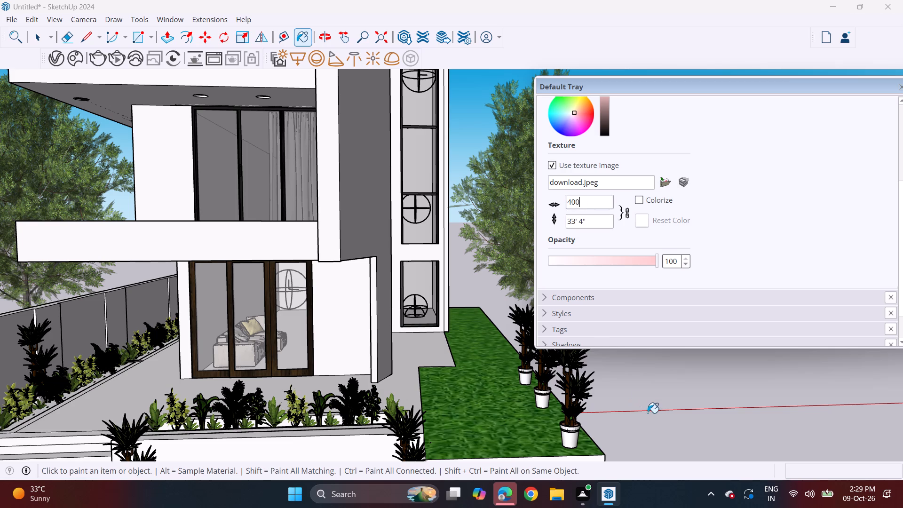
key(space)
double_click(627, 401)
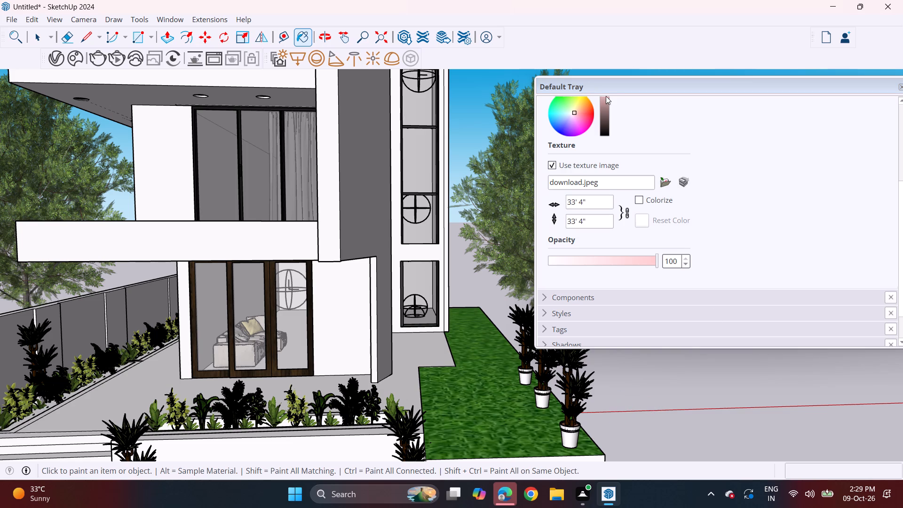
Move the Default Tray aside to clear the view of the model.
drag(776, 87, 782, 87)
drag(782, 87, 763, 90)
drag(559, 86, 845, 95)
Examine the grass-covered side plinth and the house front from below and from several front angles.
middle_drag(586, 321, 570, 211)
middle_drag(593, 250, 601, 270)
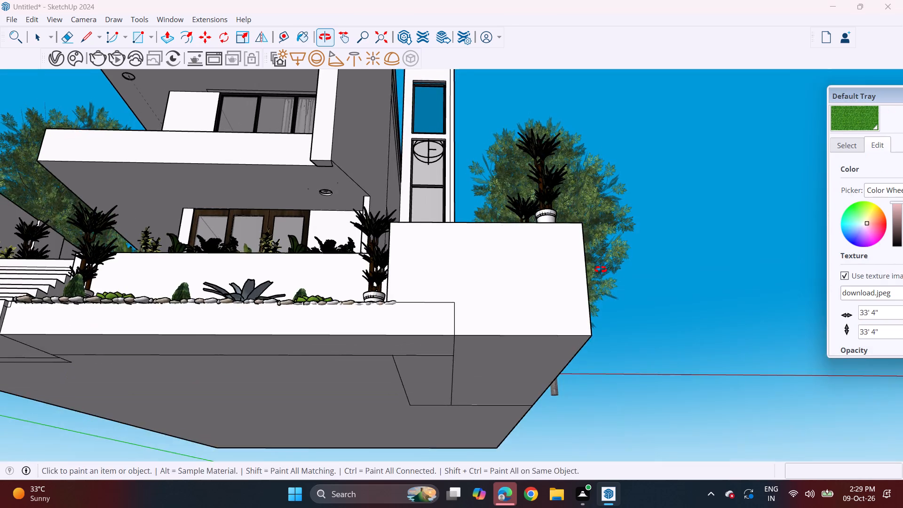
middle_drag(601, 270, 602, 271)
middle_drag(436, 237, 485, 320)
middle_drag(500, 369, 482, 431)
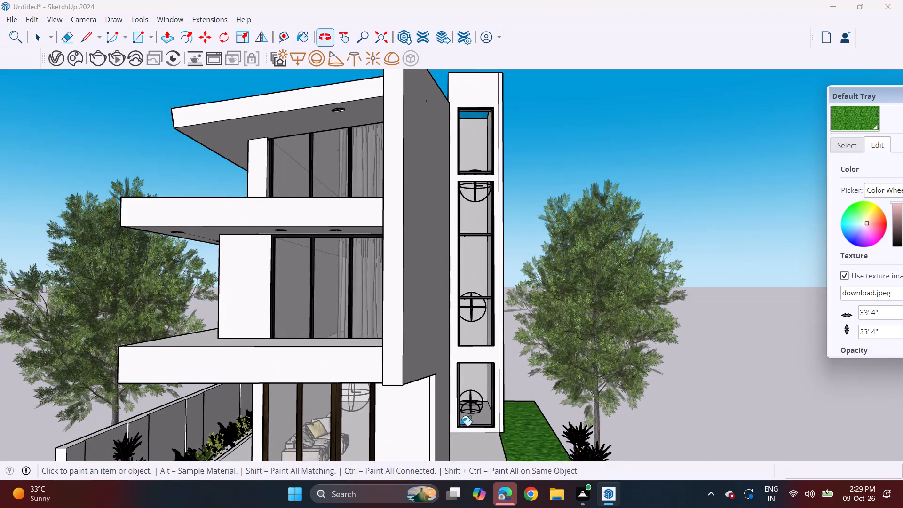
shift+middle_drag(461, 426, 503, 352)
middle_drag(505, 369, 487, 379)
shift+middle_drag(486, 371, 546, 376)
middle_drag(522, 382, 537, 378)
shift+middle_drag(529, 381, 524, 398)
middle_drag(517, 399, 516, 393)
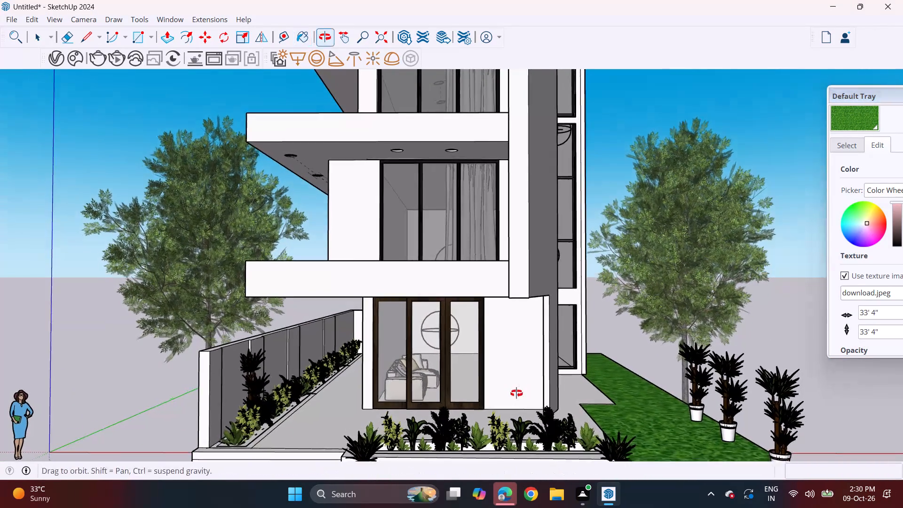
middle_drag(516, 393, 516, 387)
shift+middle_drag(508, 391, 507, 352)
scroll(510, 351, down, 1)
middle_drag(497, 364, 503, 332)
middle_drag(504, 354, 502, 373)
middle_drag(657, 349, 635, 349)
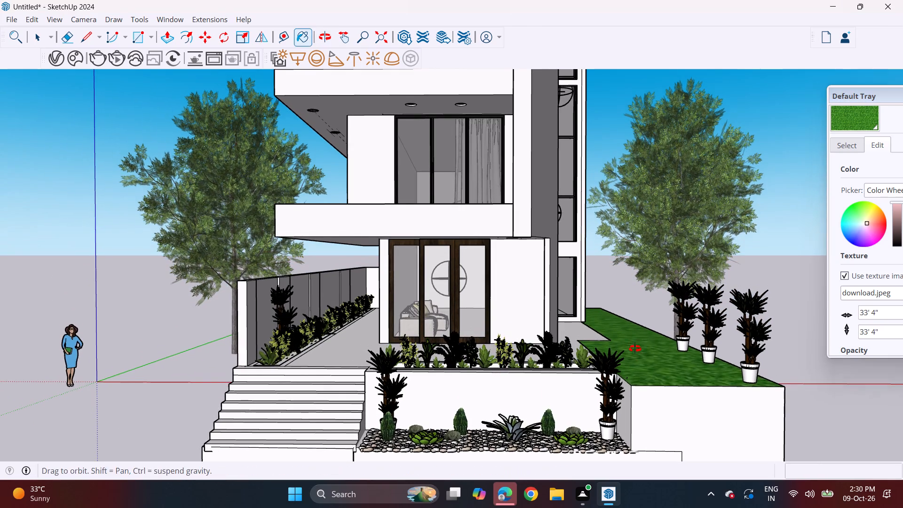
Move the tree beside the grass-covered plinth about 4' 1" along the plinth's side wall.
middle_drag(635, 349, 351, 341)
middle_drag(615, 390, 456, 396)
key(space)
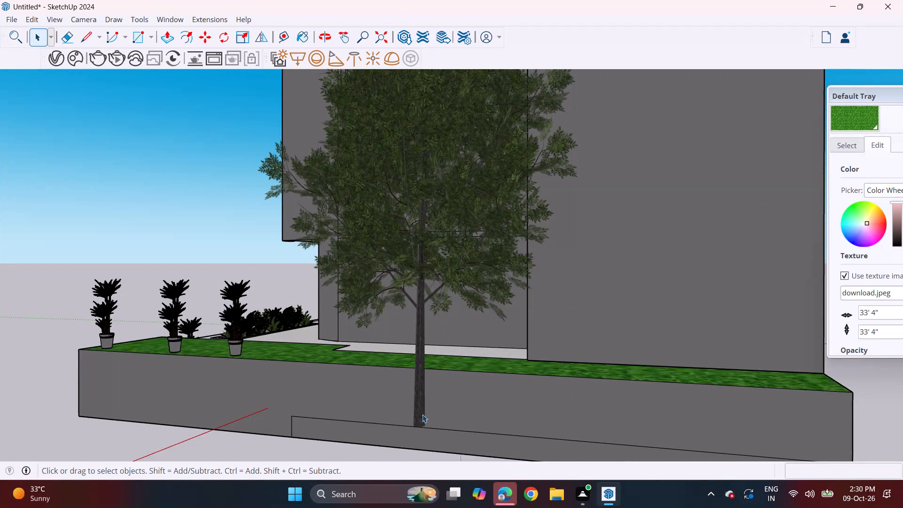
key(m)
click(419, 428)
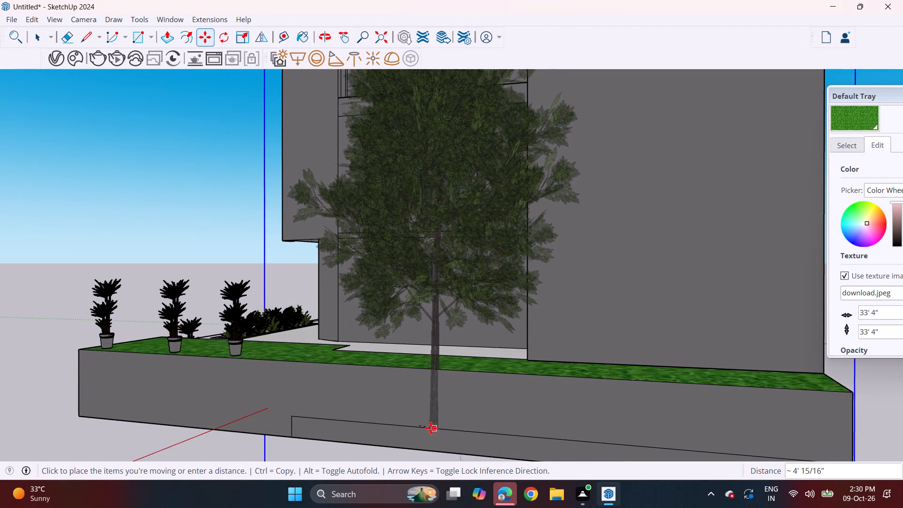
click(431, 428)
Copy that tree about 33' 6" along the plinth's side, past its rear corner.
click(432, 429)
scroll(510, 429, down, 6)
shift+middle_drag(545, 434, 399, 385)
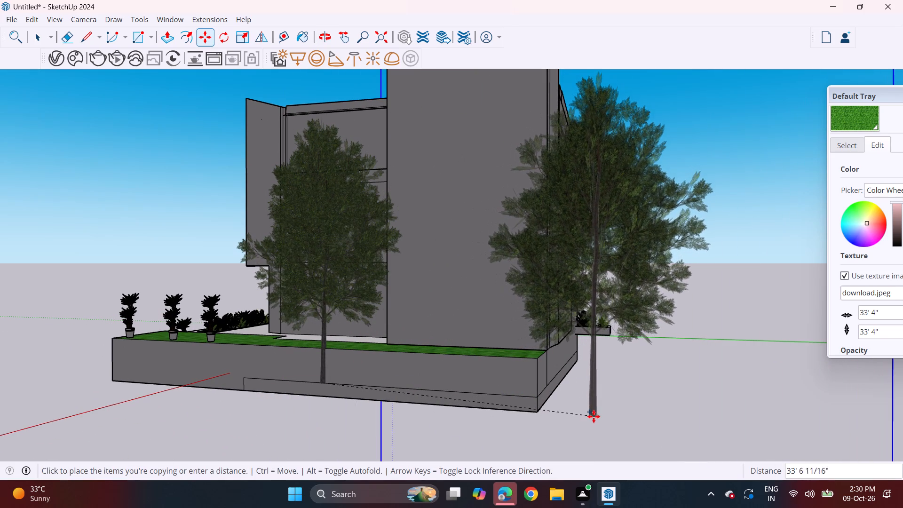
click(594, 416)
Move the copied tree about 7' 4" across, behind the rear corner of the plinth.
middle_drag(405, 412, 816, 398)
middle_drag(655, 393, 667, 394)
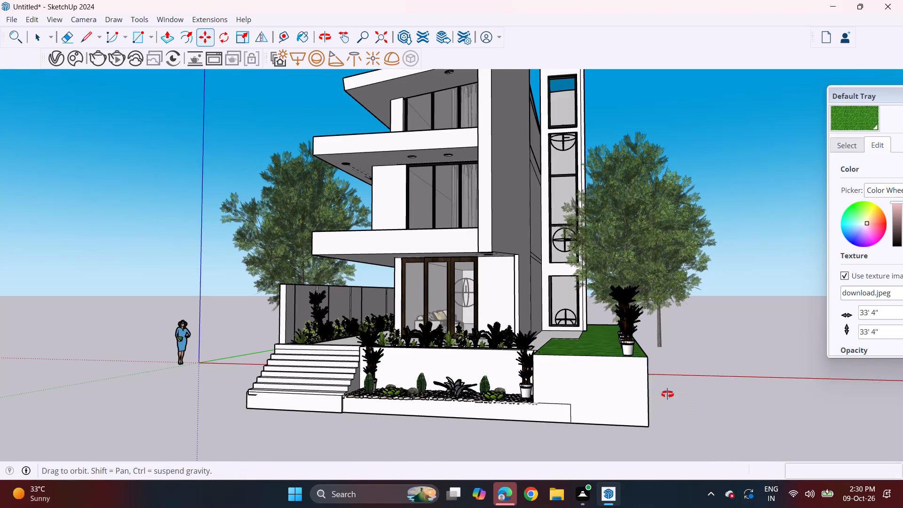
middle_drag(667, 394, 312, 396)
middle_drag(841, 438, 575, 427)
scroll(569, 421, down, 4)
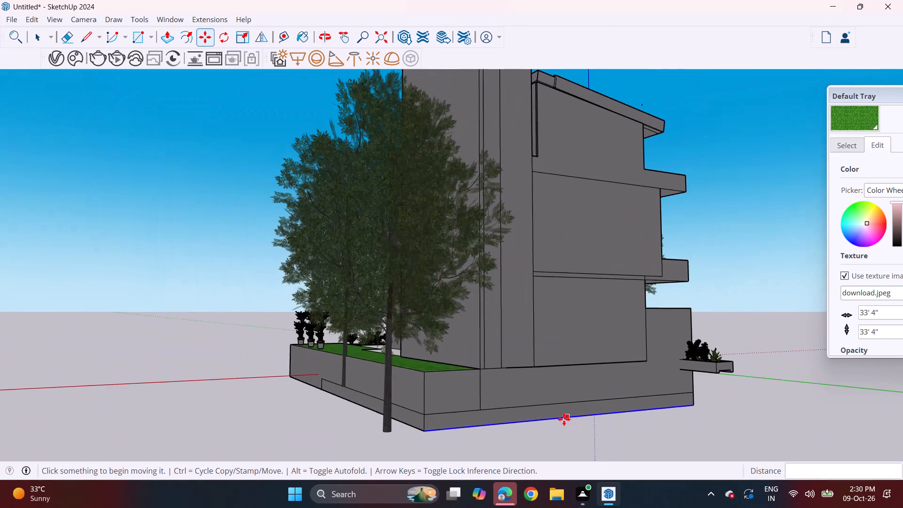
click(391, 432)
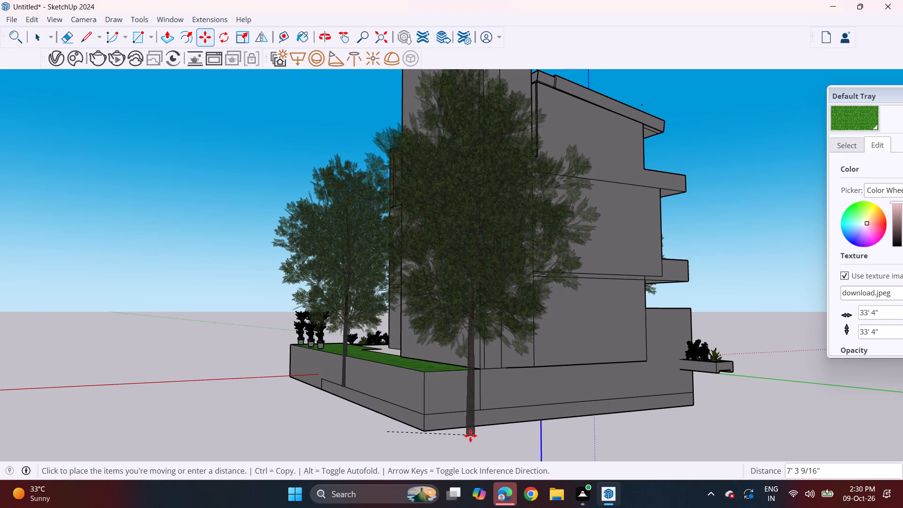
double_click(470, 436)
Move the tree on the staircase side slightly outward, away from the boundary wall.
middle_drag(293, 439, 902, 438)
middle_drag(472, 412, 554, 414)
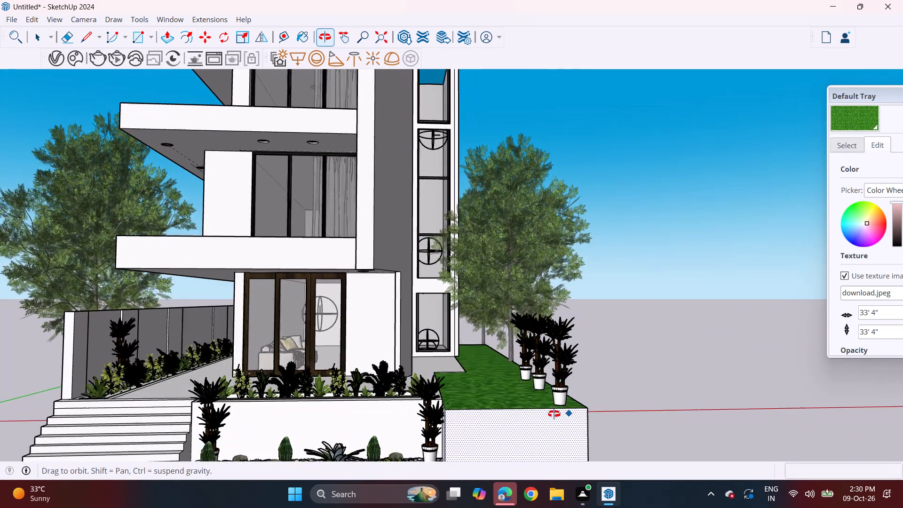
middle_drag(554, 414, 521, 425)
shift+middle_drag(468, 389, 559, 373)
middle_drag(594, 381, 603, 381)
scroll(504, 357, down, 3)
shift+middle_drag(503, 356, 572, 359)
key(space)
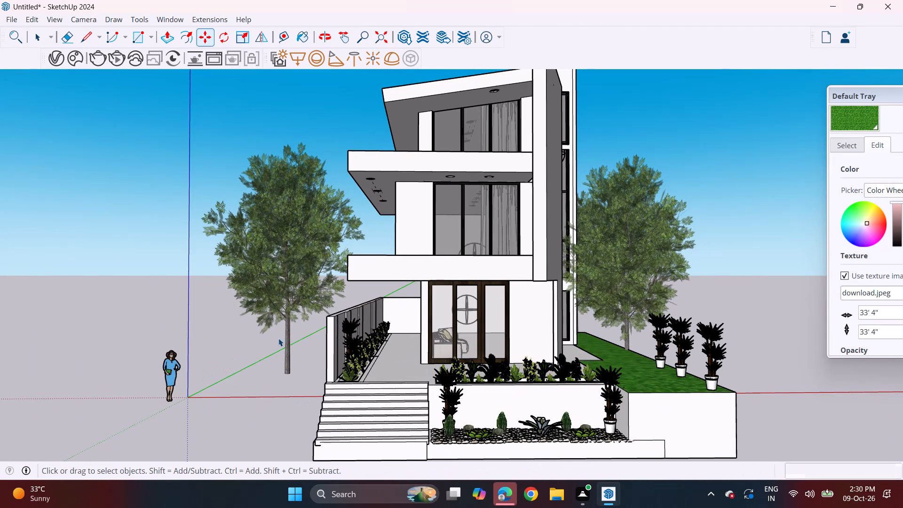
click(284, 310)
key(m)
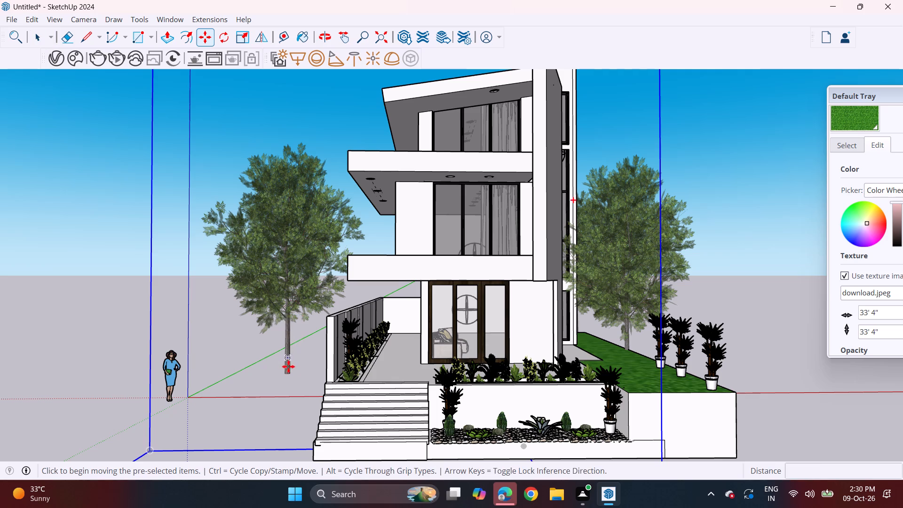
click(288, 373)
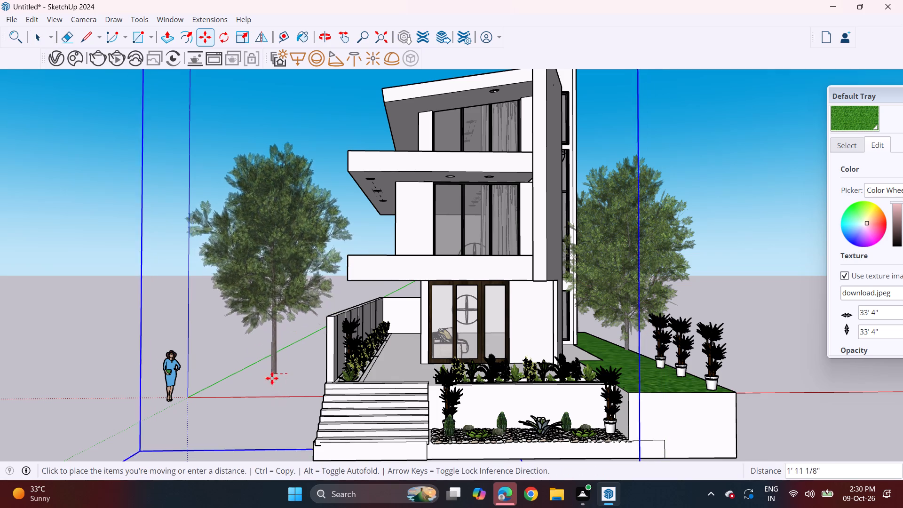
click(277, 385)
Move the same tree about 20' 10" along the boundary wall toward the front of the house.
middle_drag(271, 390, 581, 380)
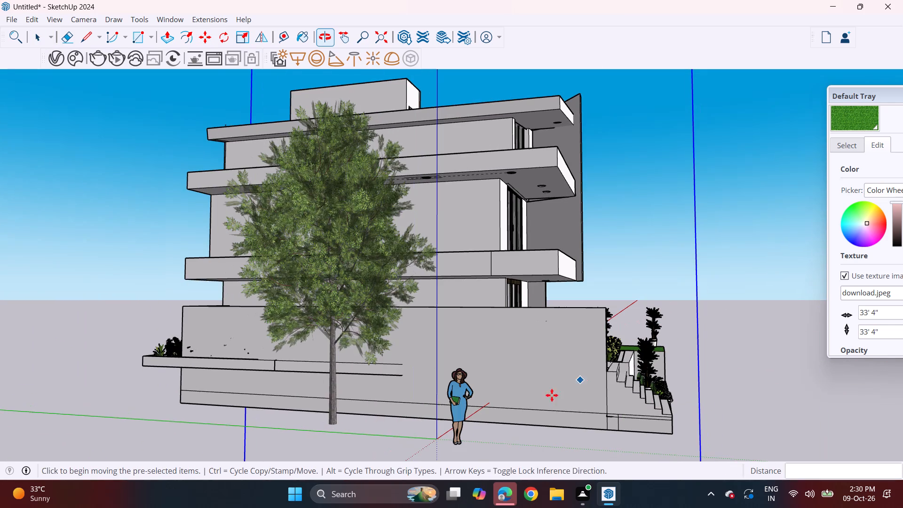
click(337, 426)
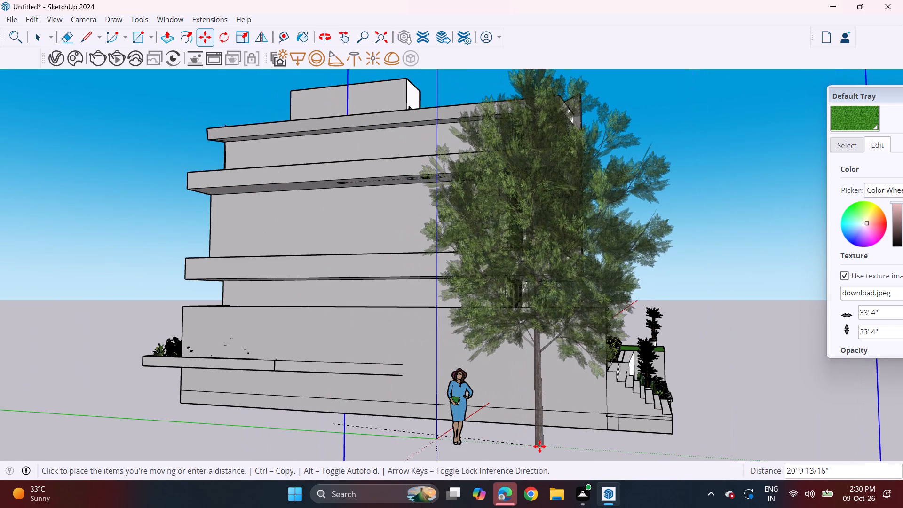
click(539, 446)
Move the tree about 5' 1" along the red axis toward the staircase.
middle_drag(704, 425, 321, 439)
scroll(324, 423, down, 2)
middle_drag(334, 417, 410, 386)
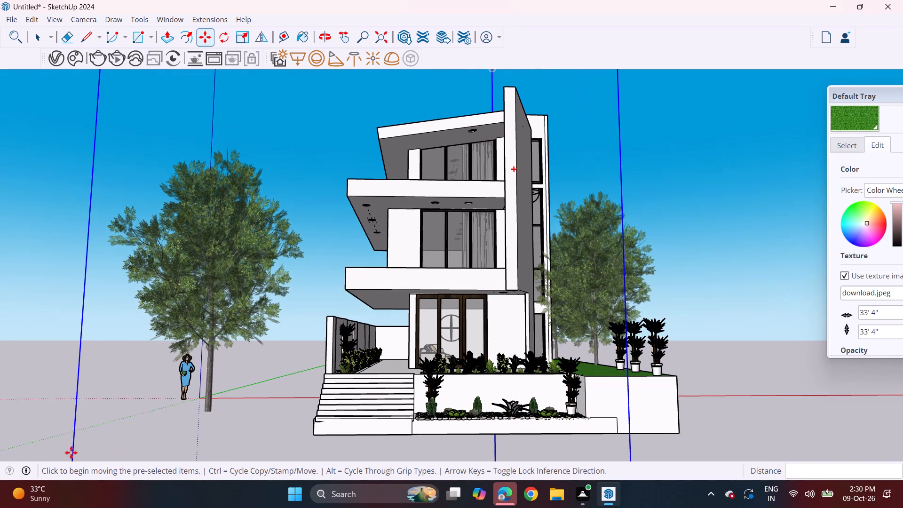
drag(201, 410, 207, 410)
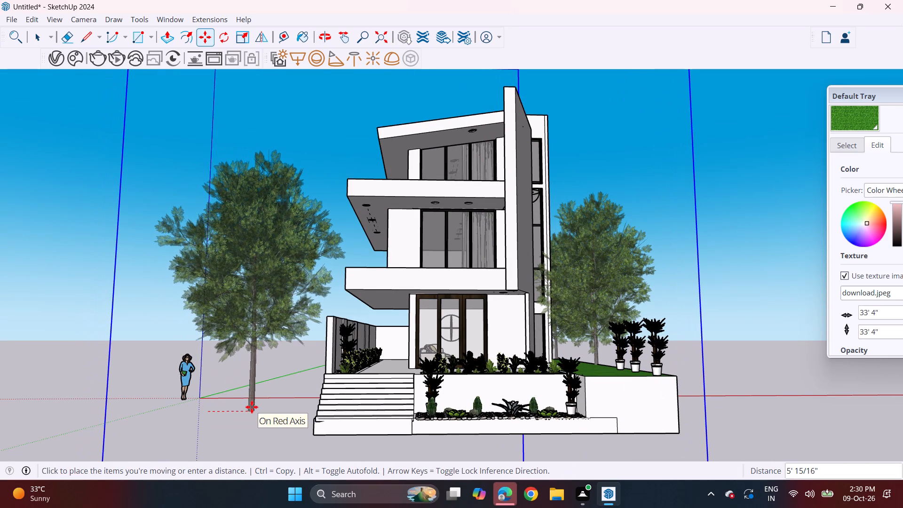
click(252, 407)
Import the Ver+Glass+Railing (1) model and place it at the front outer corner of the first-floor balcony slab.
shift+middle_drag(381, 400, 381, 447)
middle_drag(442, 419, 433, 388)
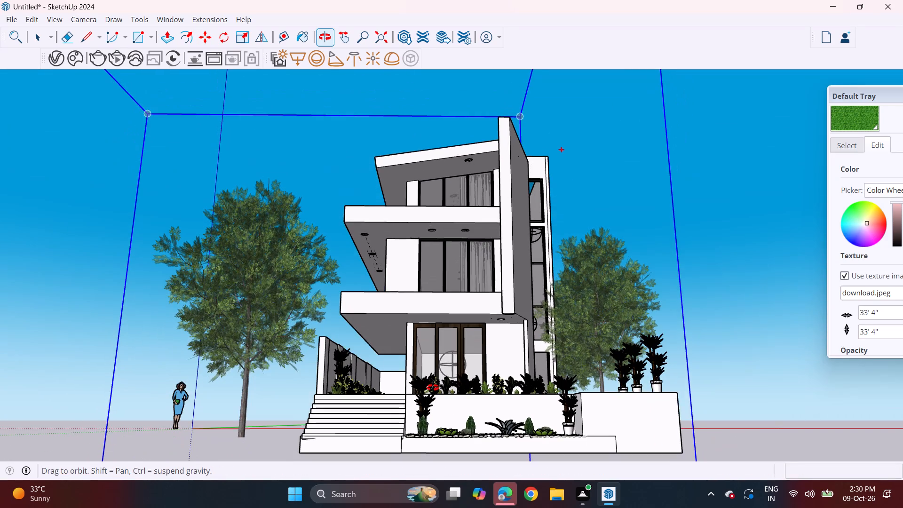
middle_drag(433, 388, 433, 396)
click(14, 16)
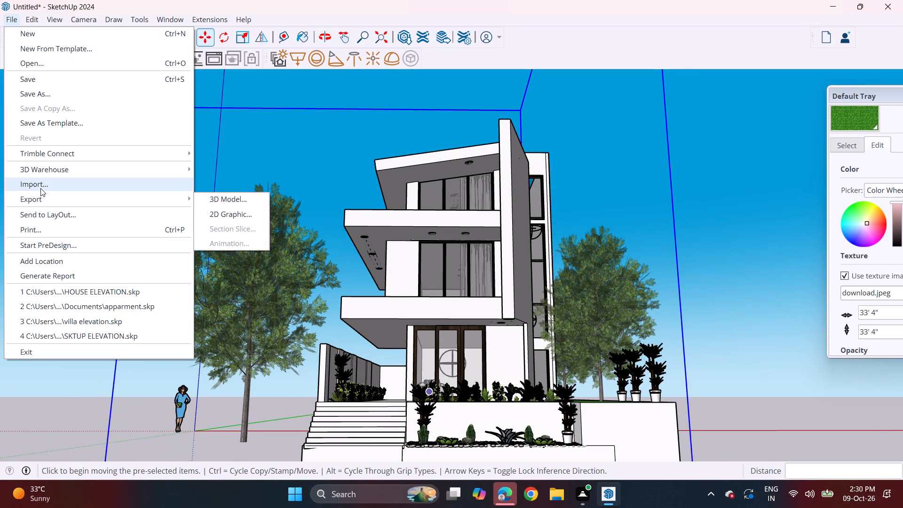
click(40, 188)
scroll(169, 176, down, 4)
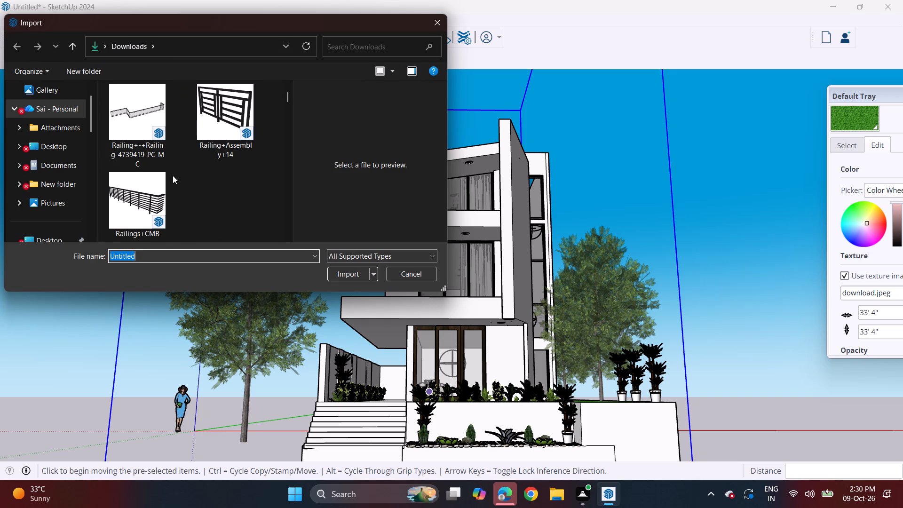
scroll(173, 175, down, 14)
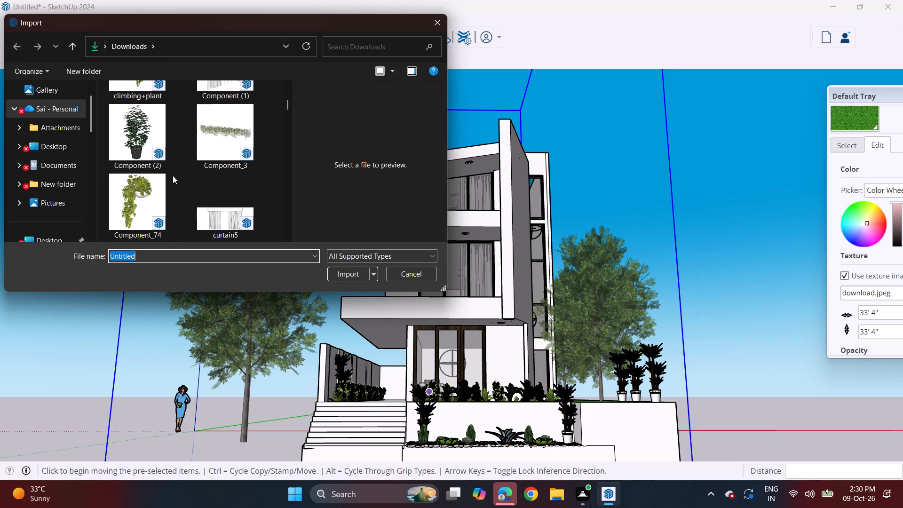
scroll(173, 175, down, 8)
scroll(173, 175, up, 4)
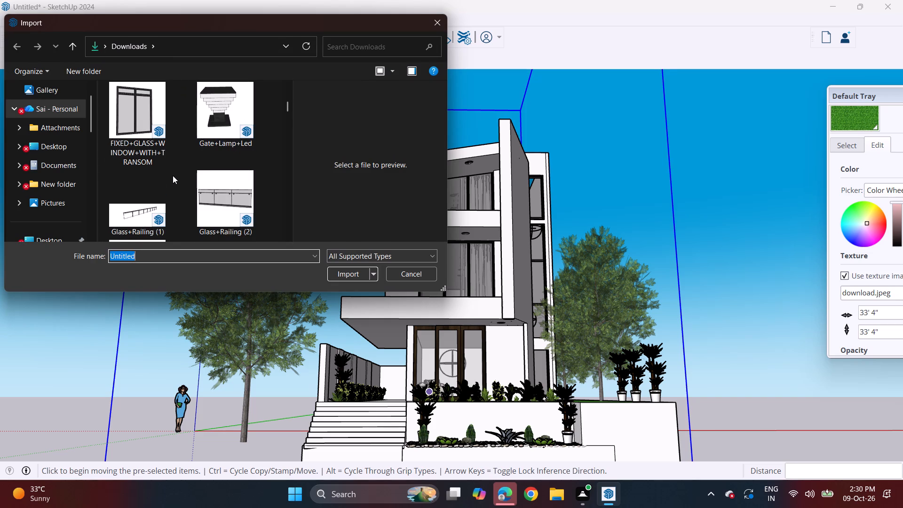
scroll(173, 175, down, 10)
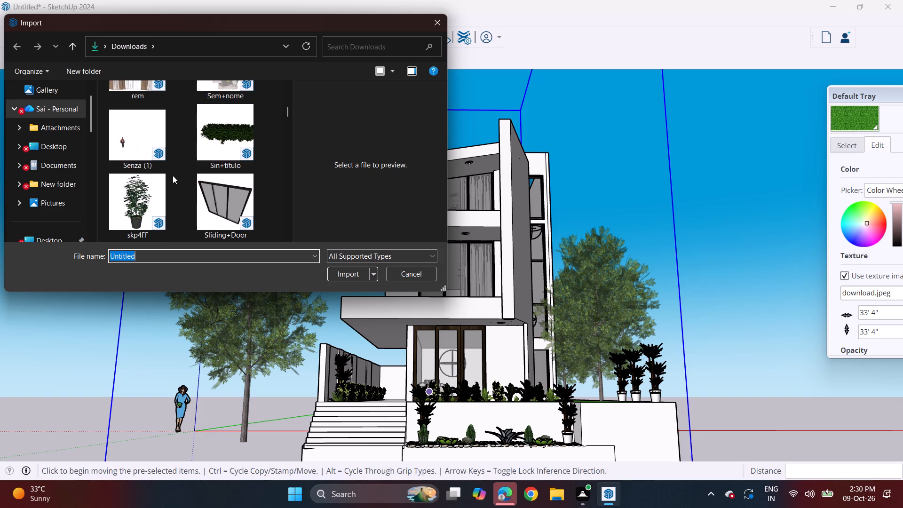
scroll(173, 175, down, 6)
click(120, 96)
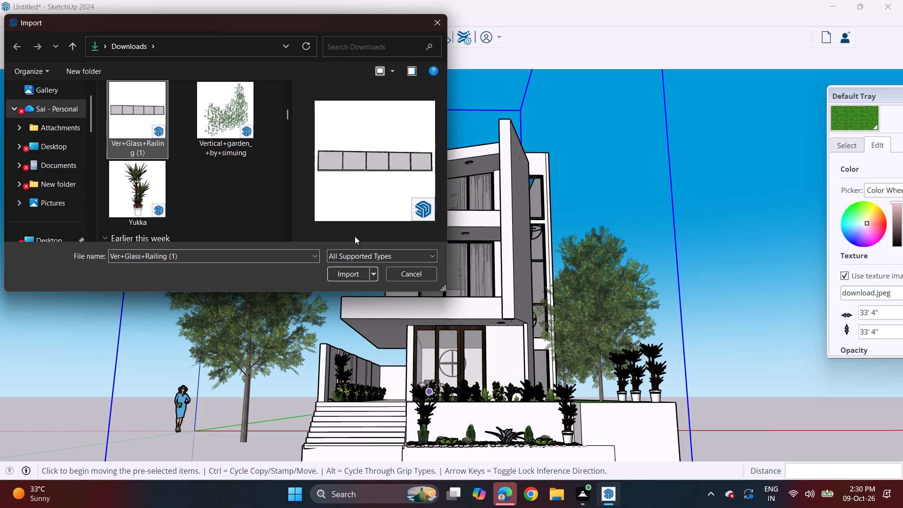
click(350, 272)
middle_drag(356, 279, 380, 318)
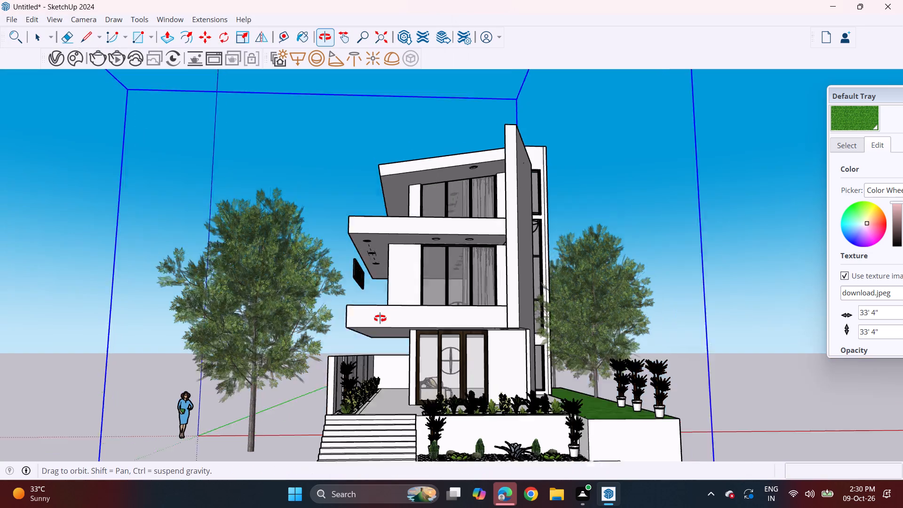
middle_drag(380, 318, 415, 382)
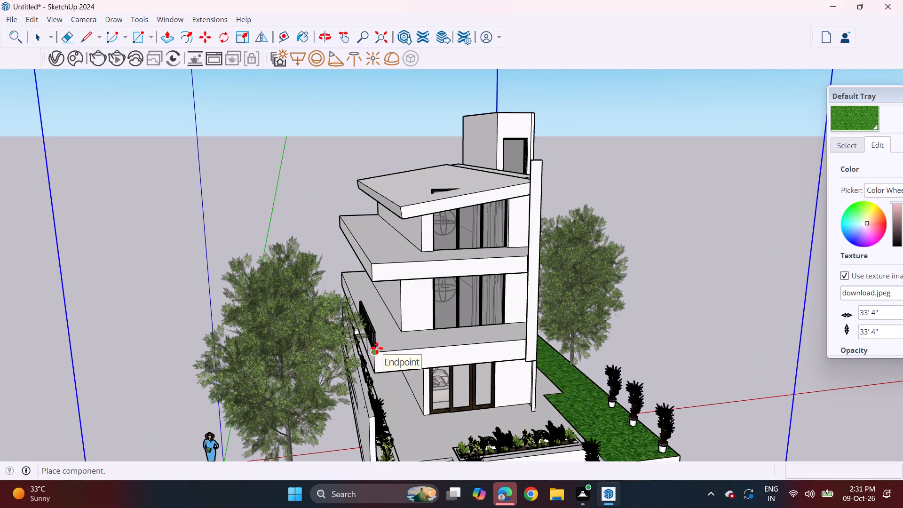
click(377, 348)
Scale the side railing uniformly by about 1.35 from its front lower corner, extending it along the first-floor balcony side.
middle_drag(396, 358, 319, 336)
middle_drag(318, 336, 344, 385)
middle_drag(350, 341, 805, 245)
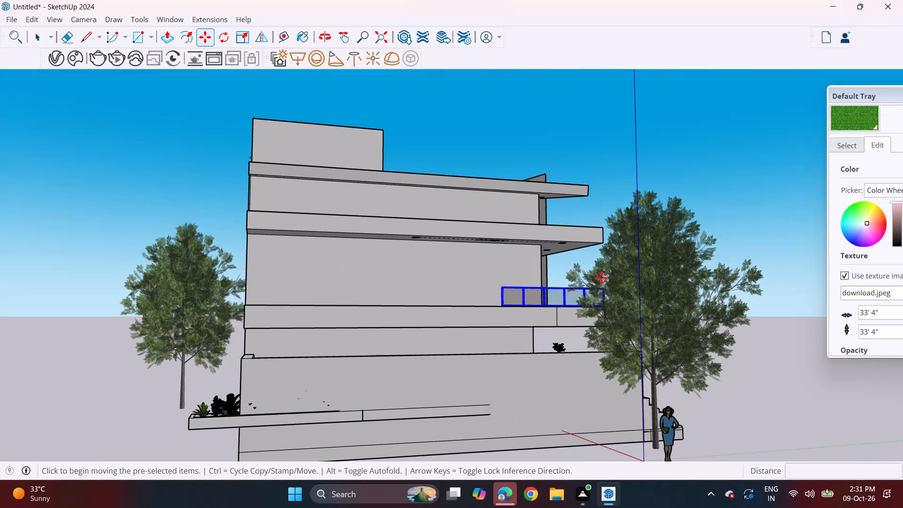
scroll(531, 296, up, 5)
middle_drag(486, 302, 502, 329)
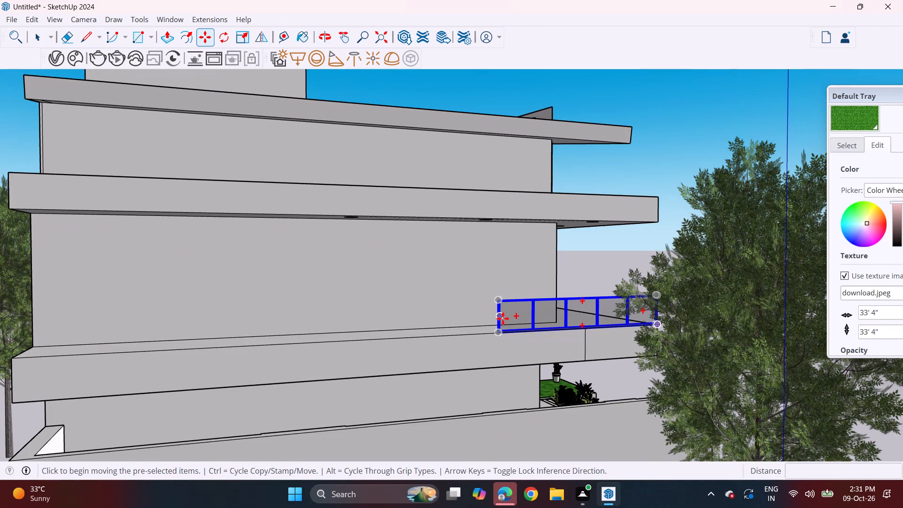
click(246, 43)
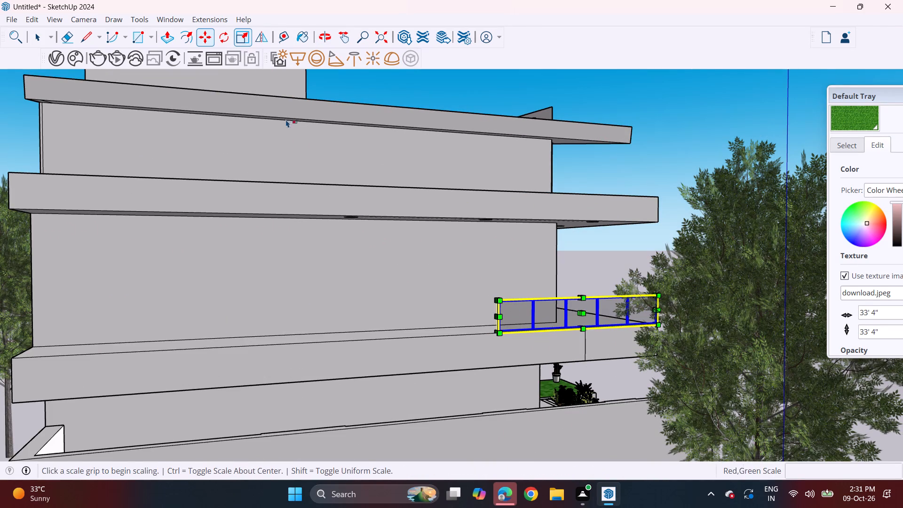
click(498, 302)
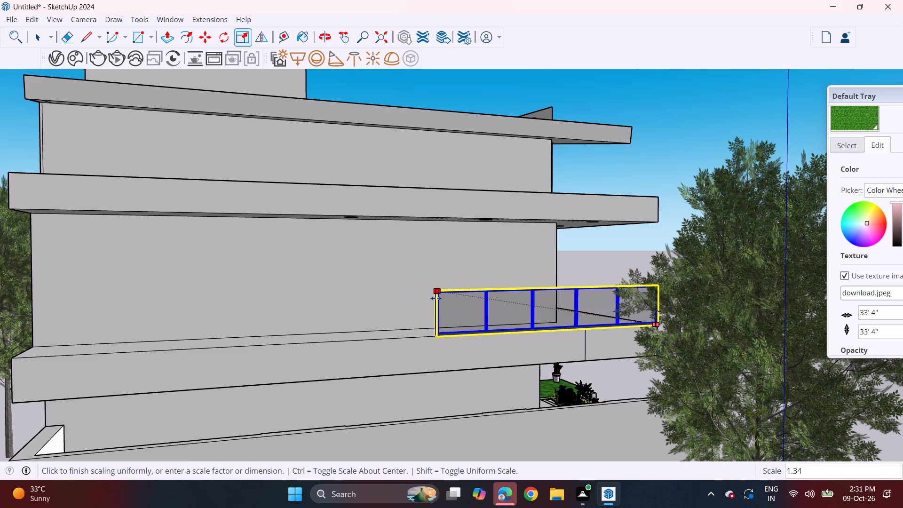
double_click(430, 301)
middle_drag(637, 313, 195, 312)
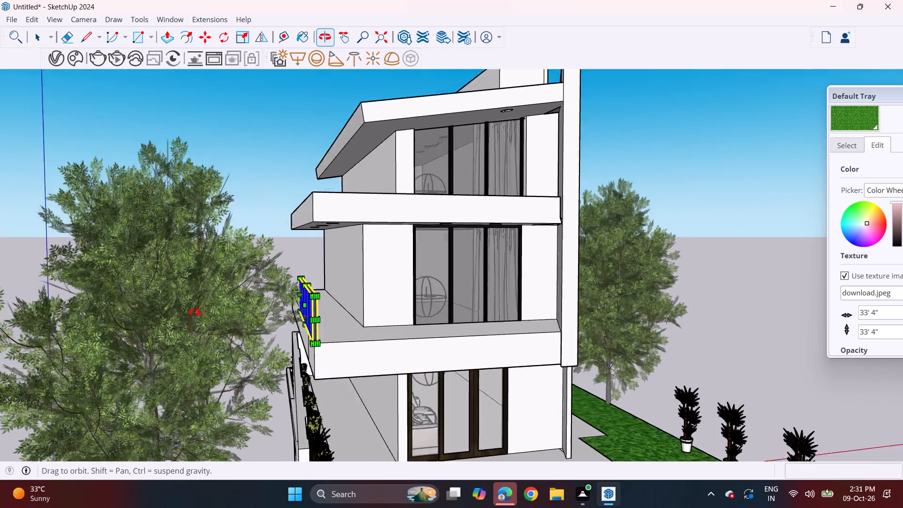
middle_drag(195, 312, 194, 293)
scroll(194, 293, down, 5)
middle_drag(228, 340, 227, 363)
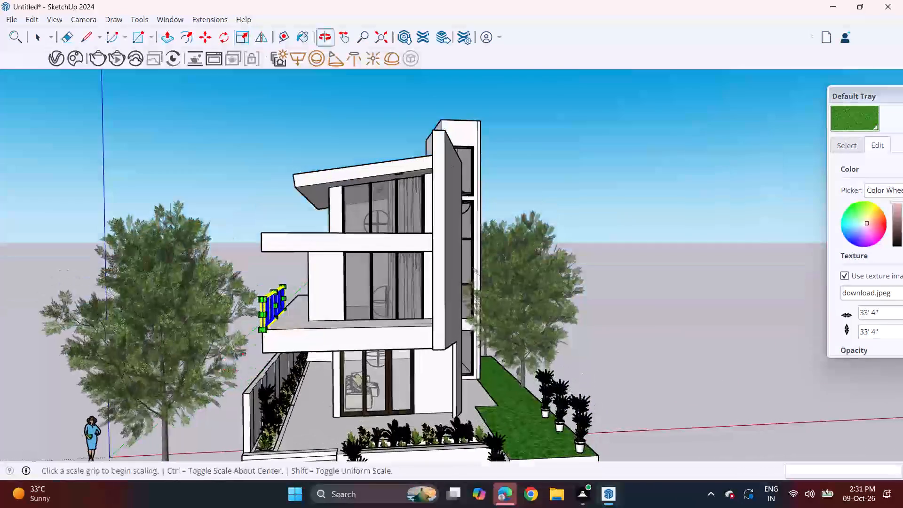
scroll(249, 323, down, 6)
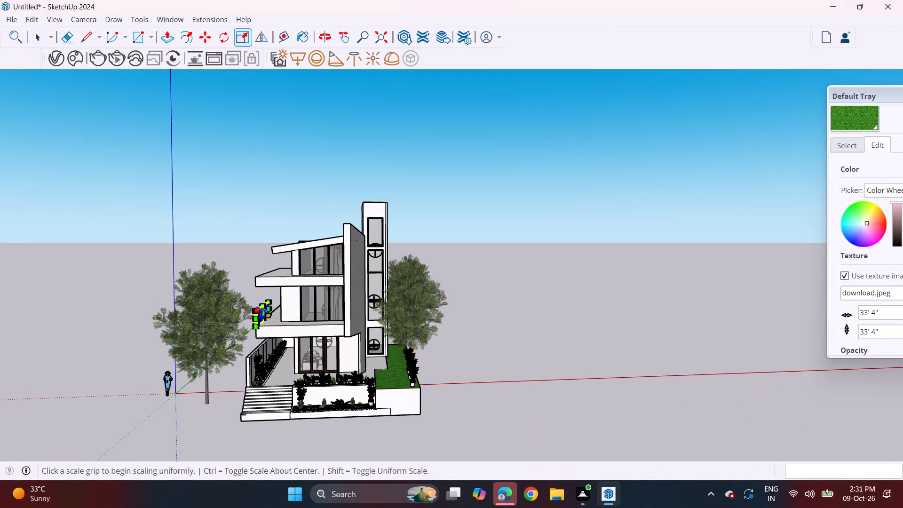
key(space)
Copy the side railing about 55' 7" away onto the open ground beside the side plinth.
key(m)
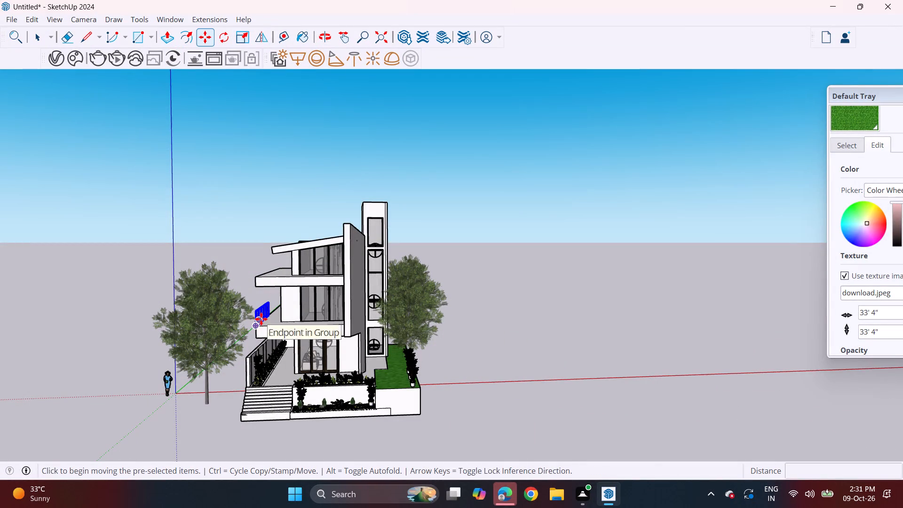
click(261, 319)
click(469, 413)
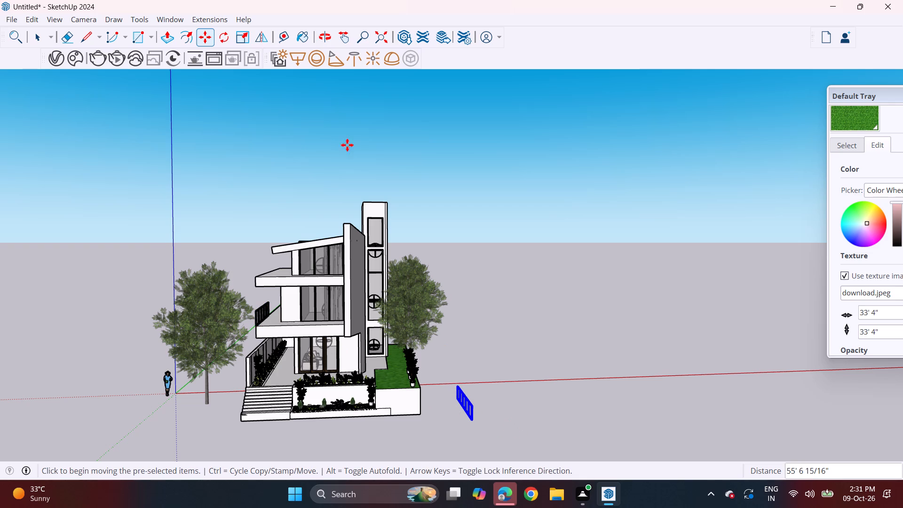
Rotate the copied railing in the ground plane so it runs parallel to the front of the house.
click(220, 39)
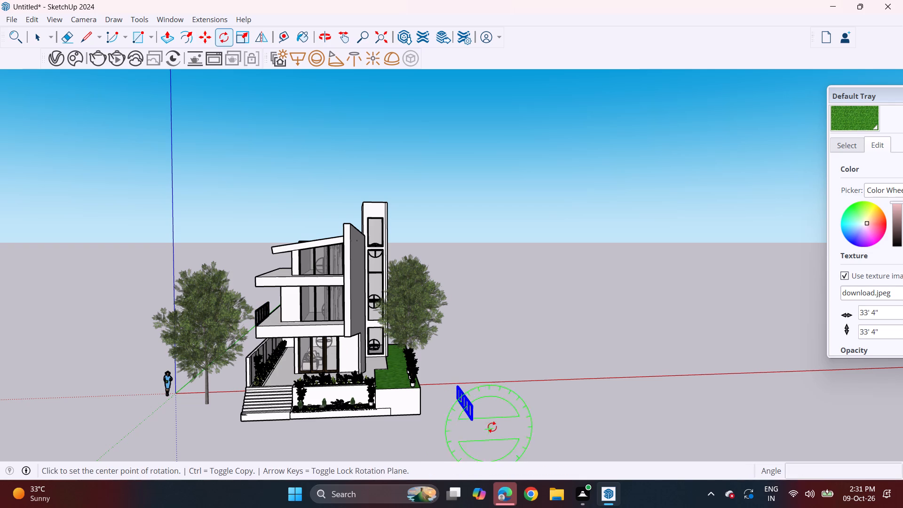
middle_drag(500, 427, 492, 494)
click(501, 413)
click(528, 410)
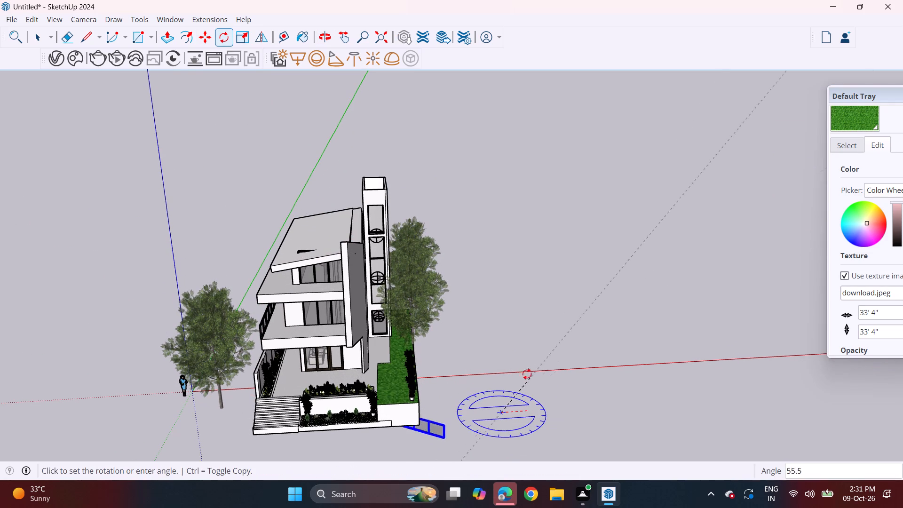
double_click(484, 382)
Move the rotated railing onto the first-floor balcony's front edge, with its end against the tall vertical wall.
middle_drag(471, 466, 478, 410)
middle_drag(467, 416, 500, 336)
middle_drag(476, 377, 521, 309)
scroll(503, 336, up, 1)
scroll(493, 375, up, 6)
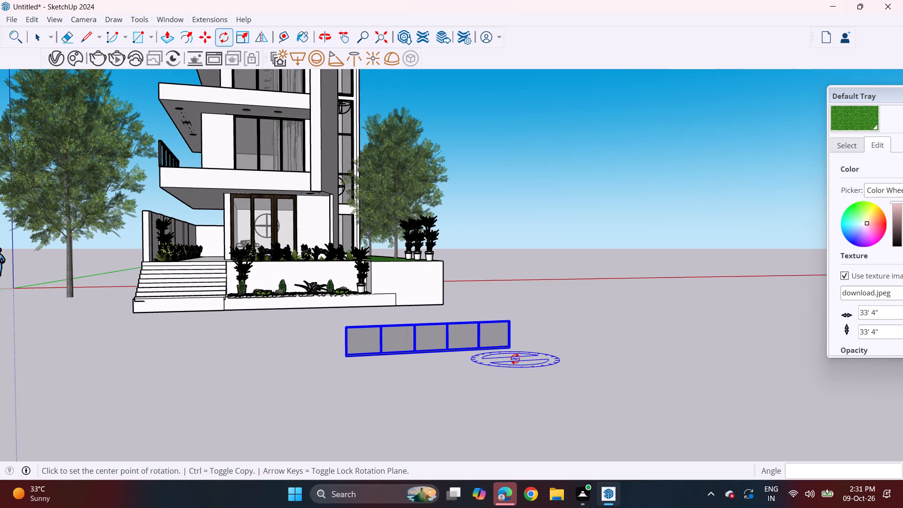
key(m)
click(514, 351)
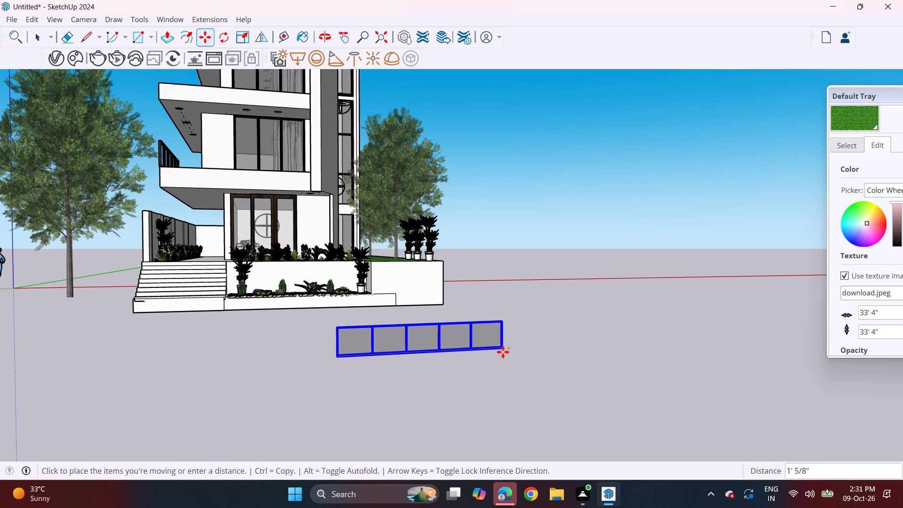
middle_drag(328, 191, 470, 296)
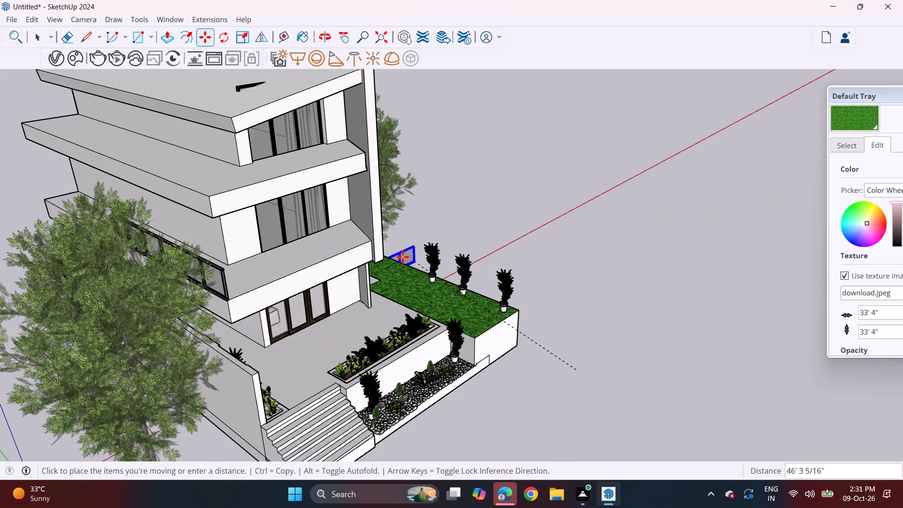
scroll(373, 243, up, 4)
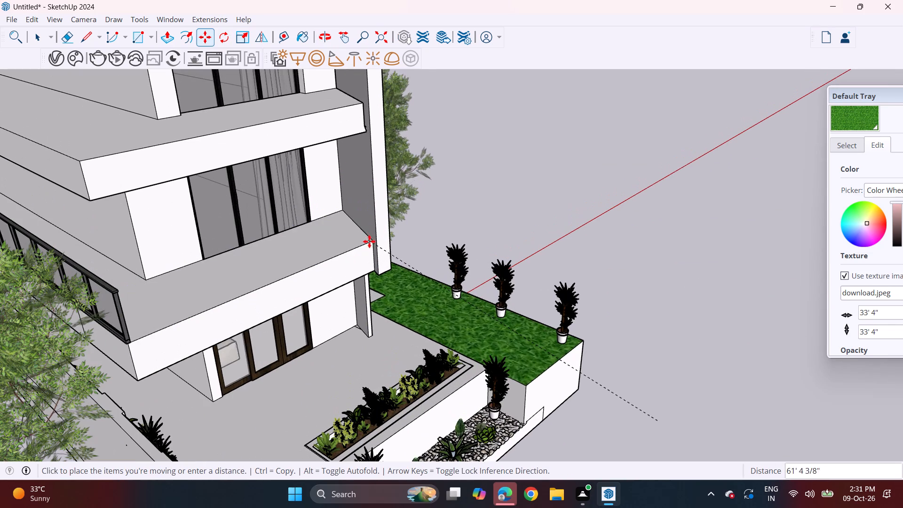
click(367, 237)
Scale the front railing's length along the green direction to about 0.97 so it meets the side railing at the corner.
middle_drag(315, 299, 187, 226)
scroll(315, 299, up, 1)
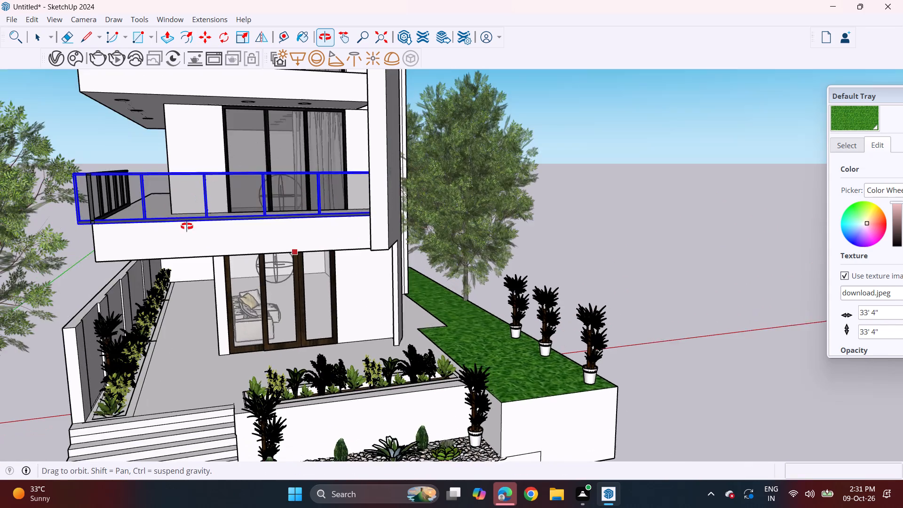
middle_drag(187, 226, 187, 222)
middle_drag(99, 222, 252, 240)
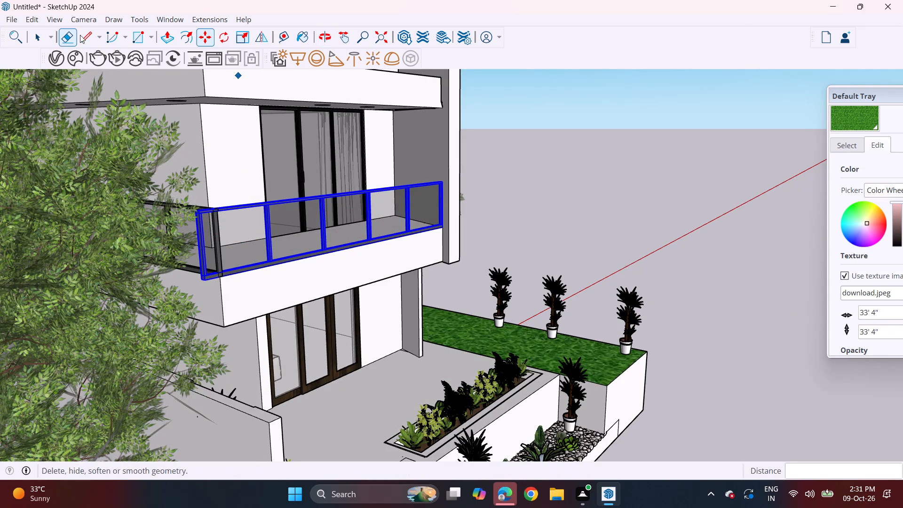
click(245, 39)
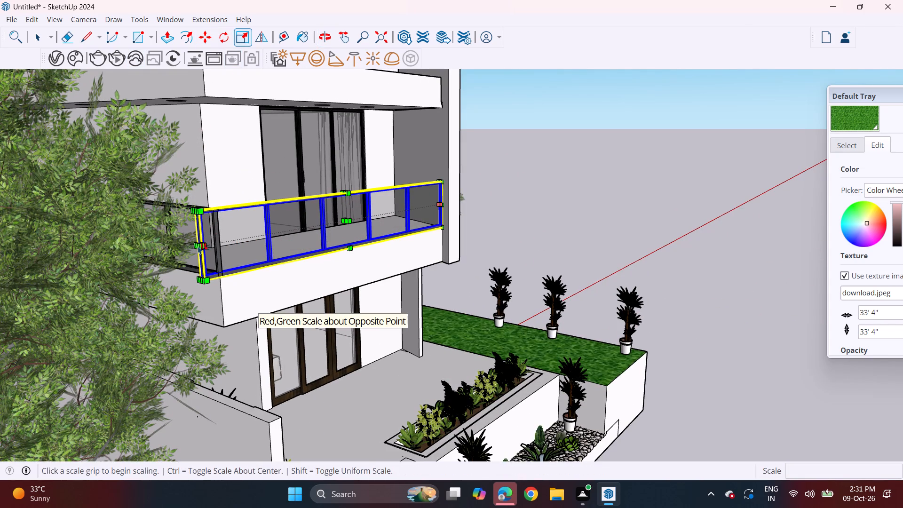
scroll(197, 248, up, 5)
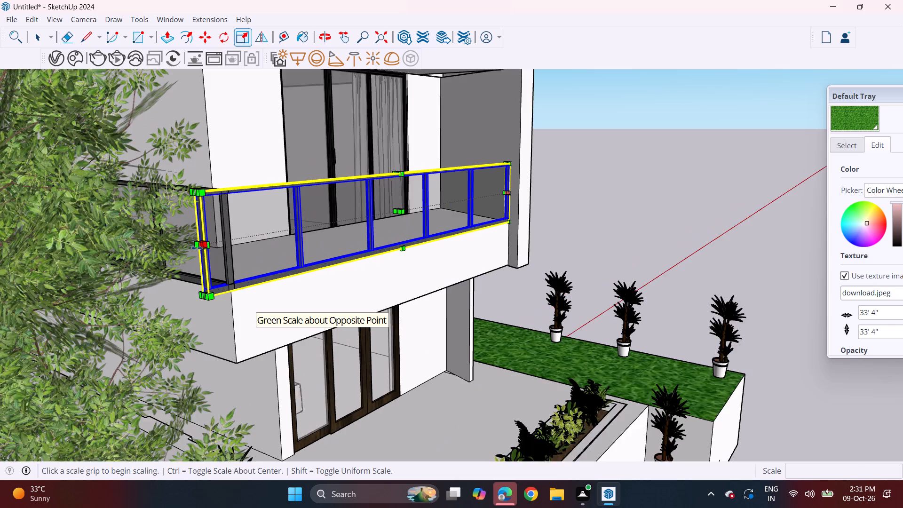
scroll(197, 248, up, 4)
click(205, 242)
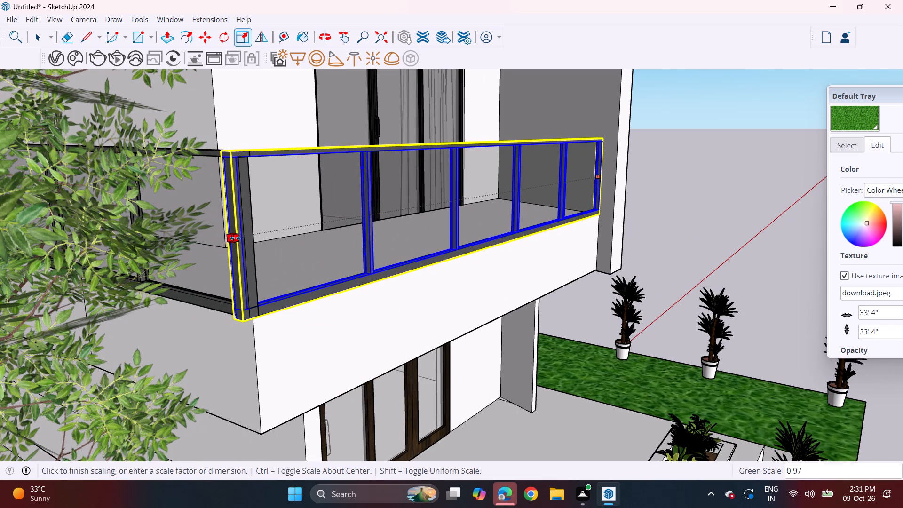
click(240, 238)
middle_drag(415, 235, 201, 225)
scroll(325, 239, up, 1)
scroll(177, 212, down, 3)
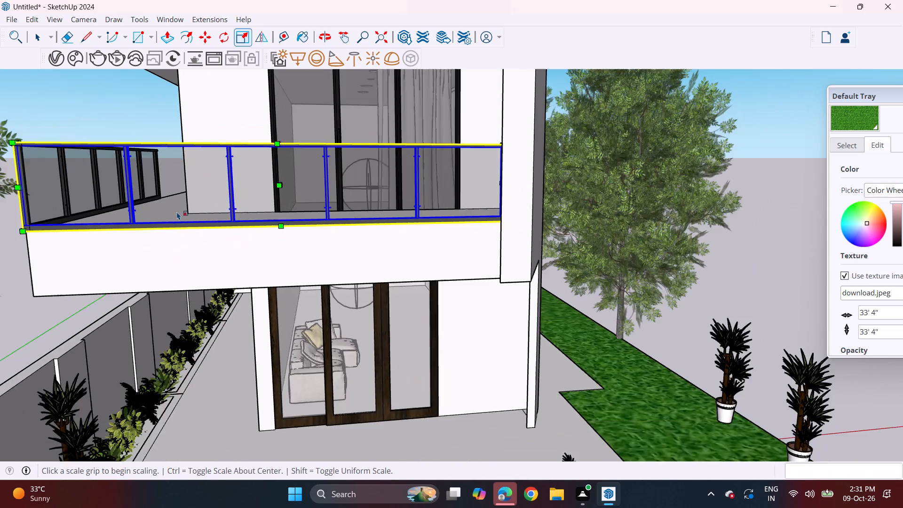
scroll(177, 212, down, 6)
scroll(217, 236, down, 3)
shift+middle_drag(220, 236, 346, 326)
middle_drag(355, 300, 329, 286)
key(space)
Copy the front railing straight up onto the front edge of the second-floor balcony.
middle_drag(341, 275, 418, 266)
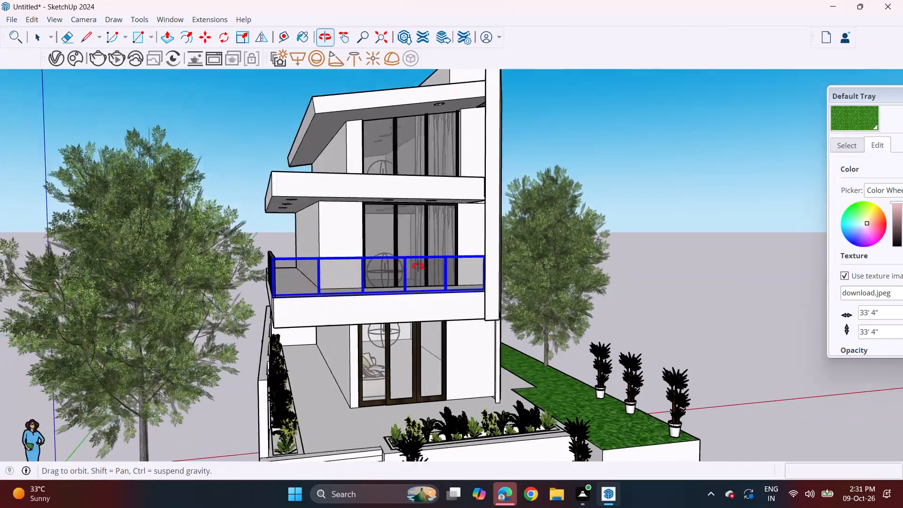
middle_drag(418, 266, 437, 275)
scroll(541, 305, up, 4)
middle_drag(491, 305, 522, 307)
middle_click(516, 310)
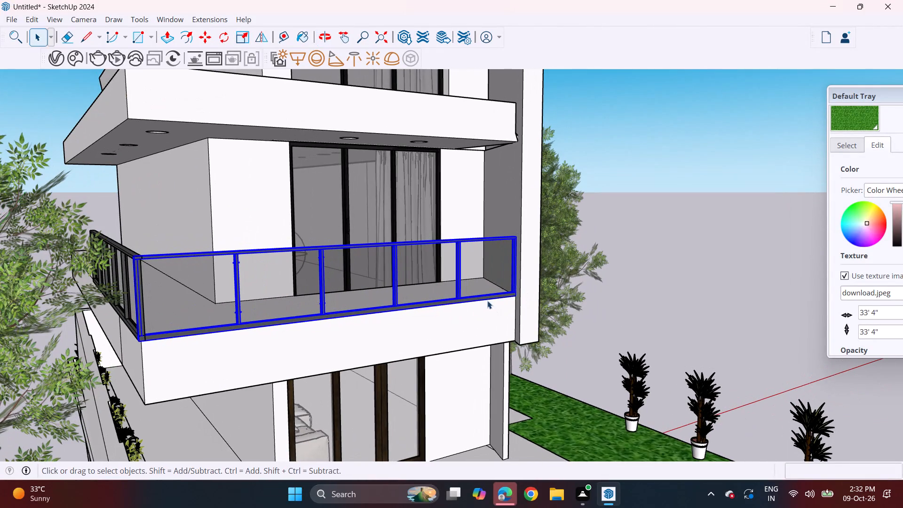
key(m)
click(139, 341)
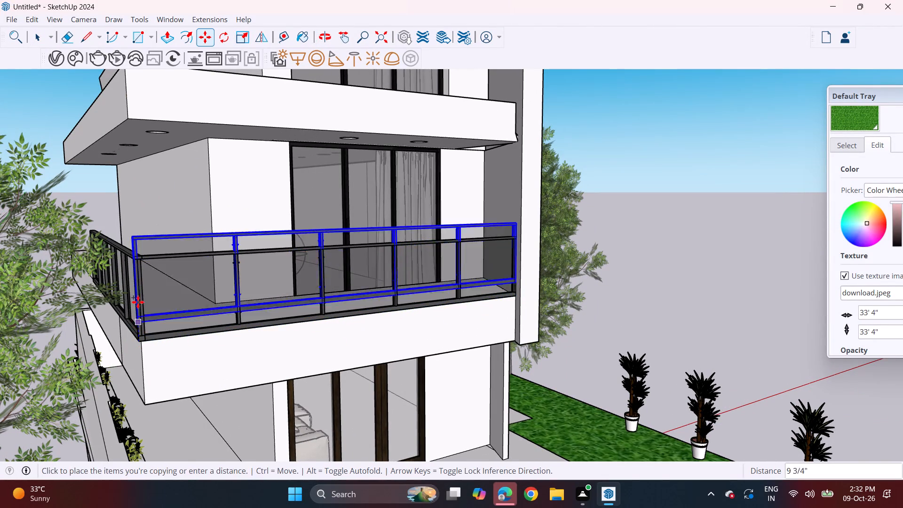
middle_drag(128, 152, 144, 241)
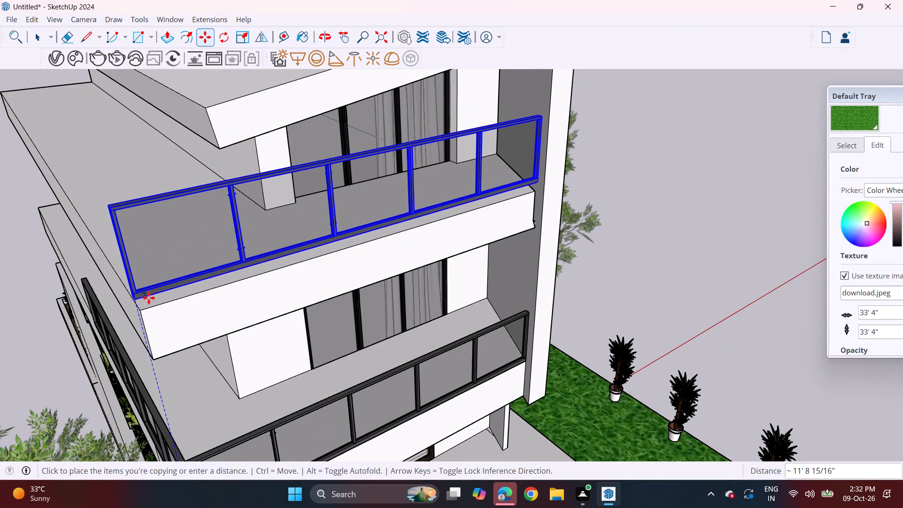
click(146, 308)
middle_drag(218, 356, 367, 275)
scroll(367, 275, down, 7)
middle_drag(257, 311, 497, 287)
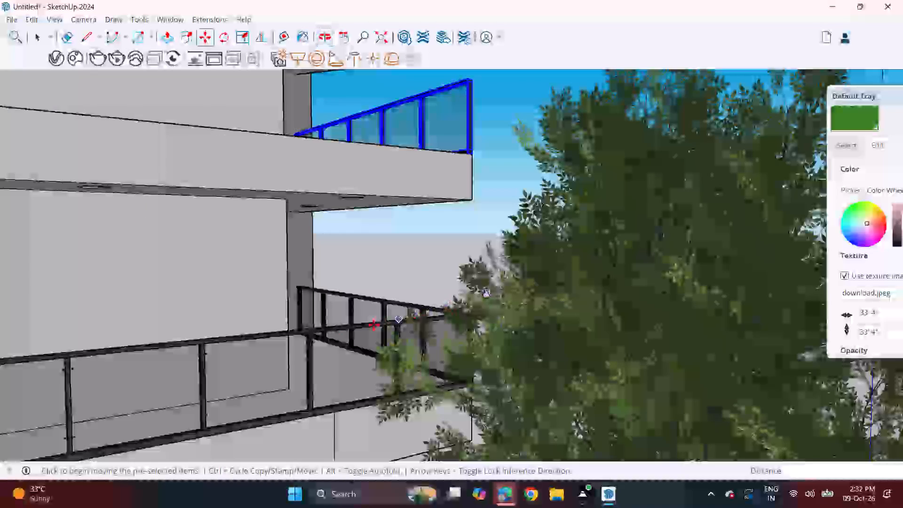
Copy the first-floor side railing straight up onto the second-floor balcony's side edge, meeting the front railing at the corner.
key(space)
click(325, 354)
scroll(329, 354, down, 5)
shift+middle_drag(335, 373, 323, 309)
middle_drag(322, 303, 372, 311)
key(m)
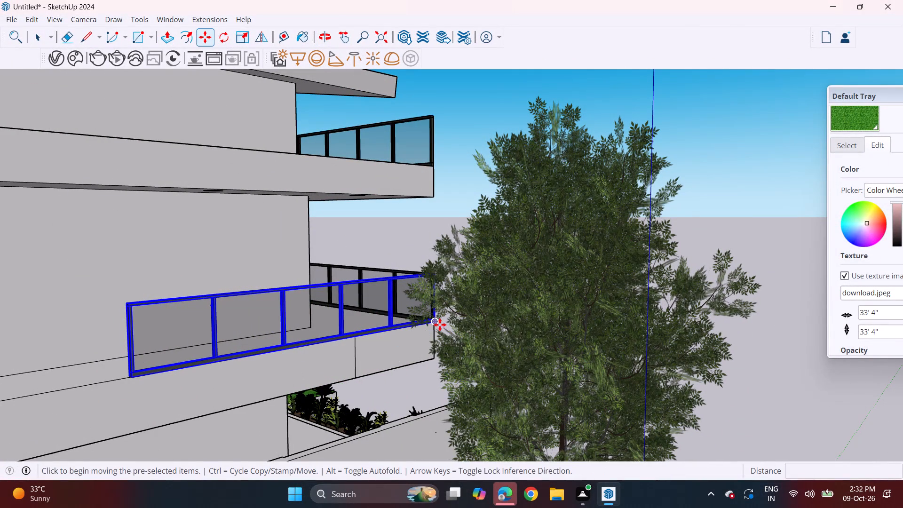
click(440, 325)
middle_drag(437, 178, 384, 285)
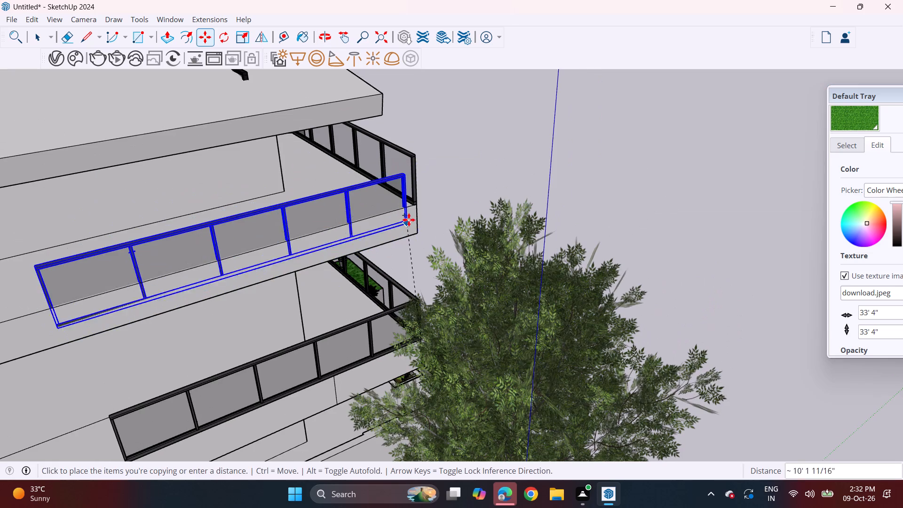
click(416, 208)
Copy the second-floor side railing about 21' along the balcony's side edge so the two lengths join end to end.
middle_drag(451, 196, 340, 186)
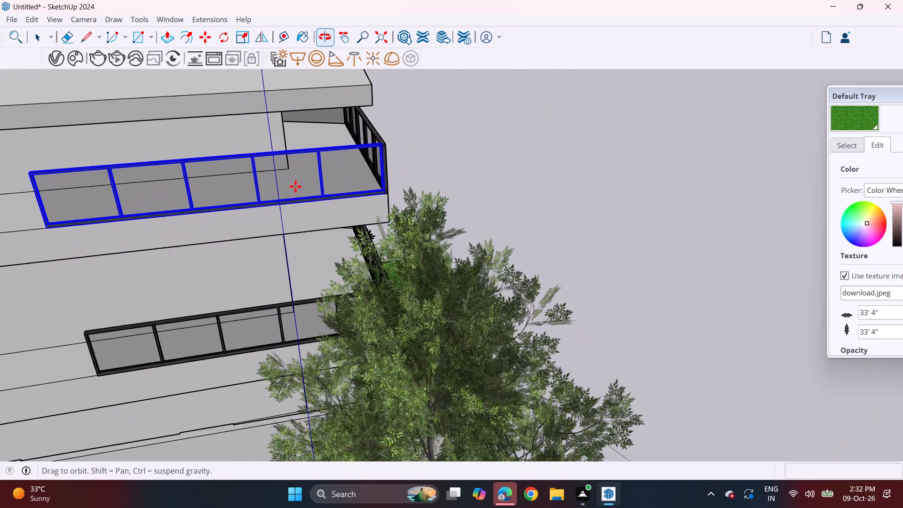
scroll(140, 222, down, 6)
ctrl+middle_drag(138, 230, 295, 230)
shift+middle_drag(234, 226, 388, 223)
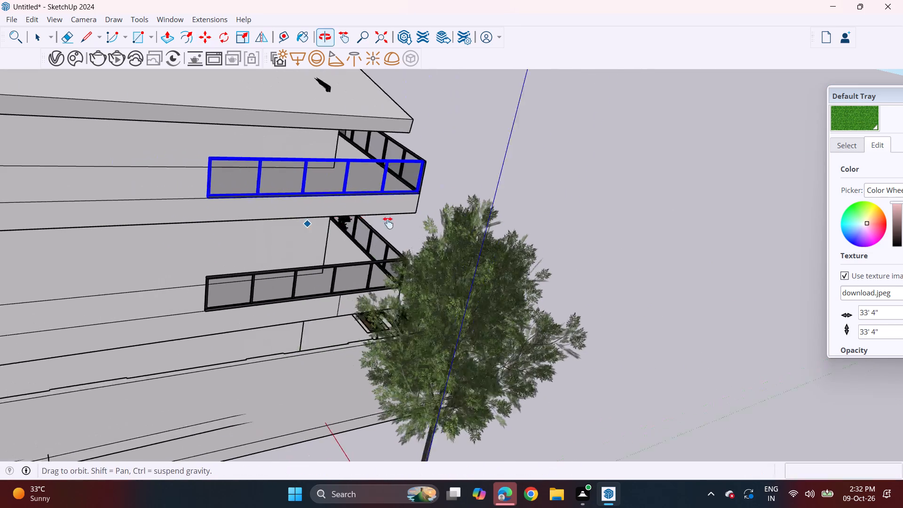
shift+middle_drag(388, 223, 425, 229)
middle_drag(412, 255, 302, 214)
click(498, 178)
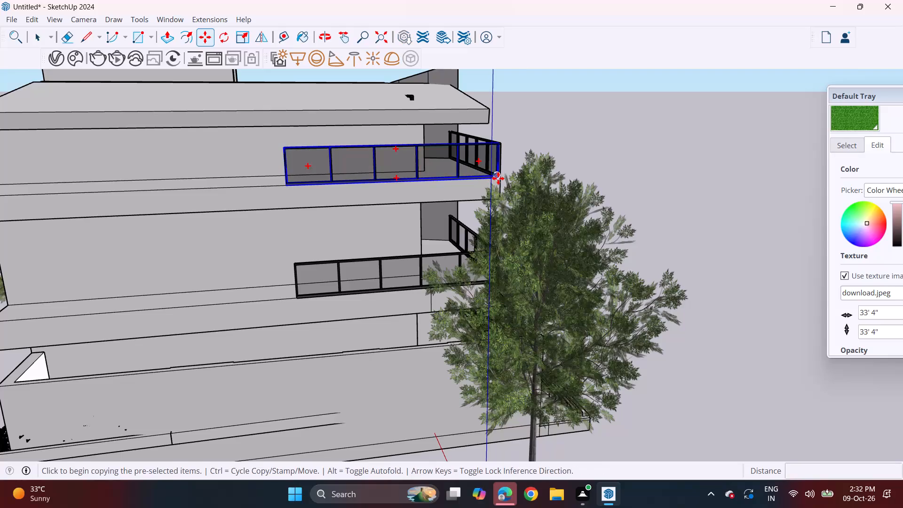
key(Escape)
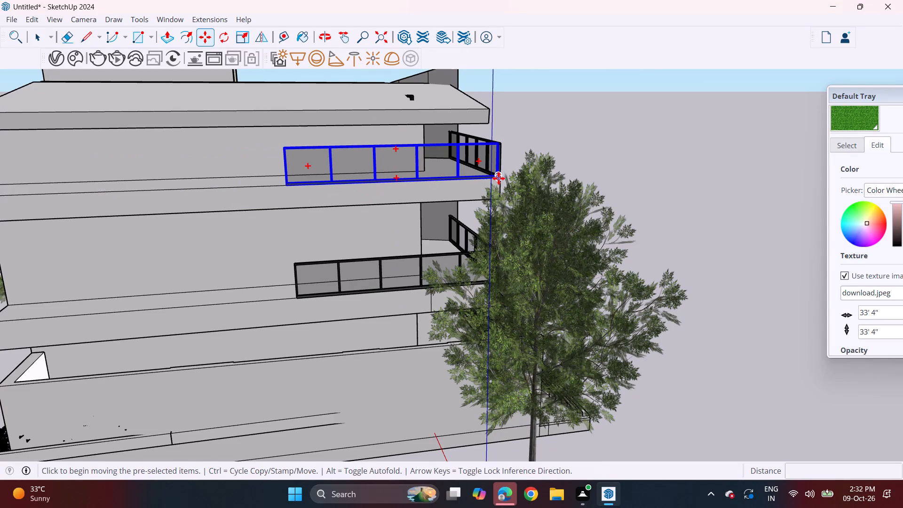
click(499, 178)
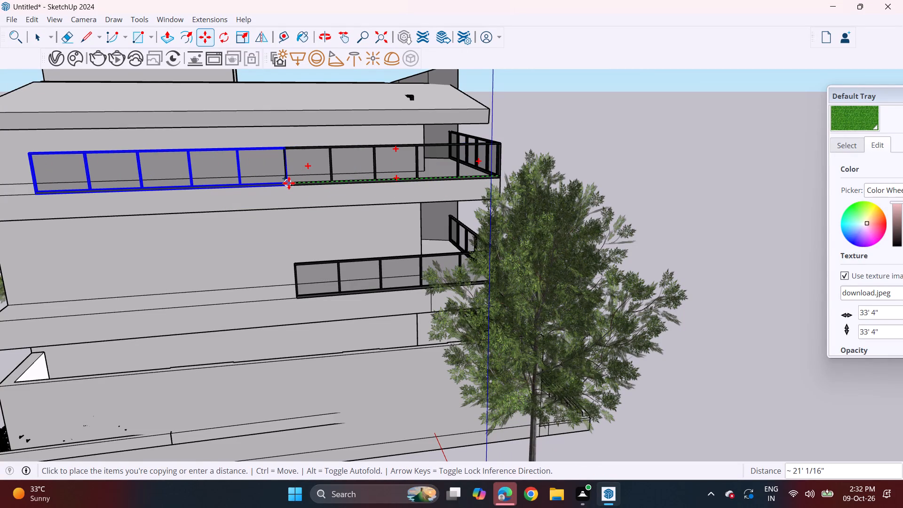
click(289, 183)
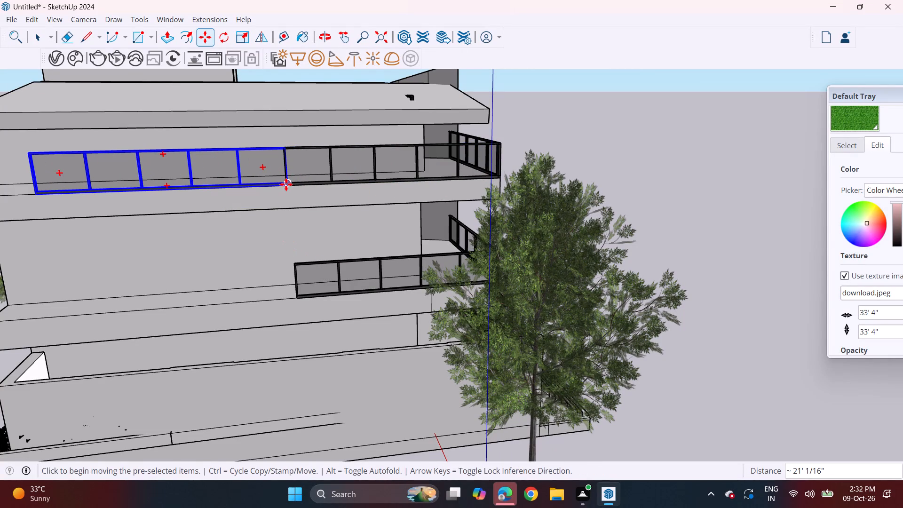
Copy the rear second-floor side railing about 11' 3" down to extend the first-floor side railing.
click(286, 184)
click(296, 291)
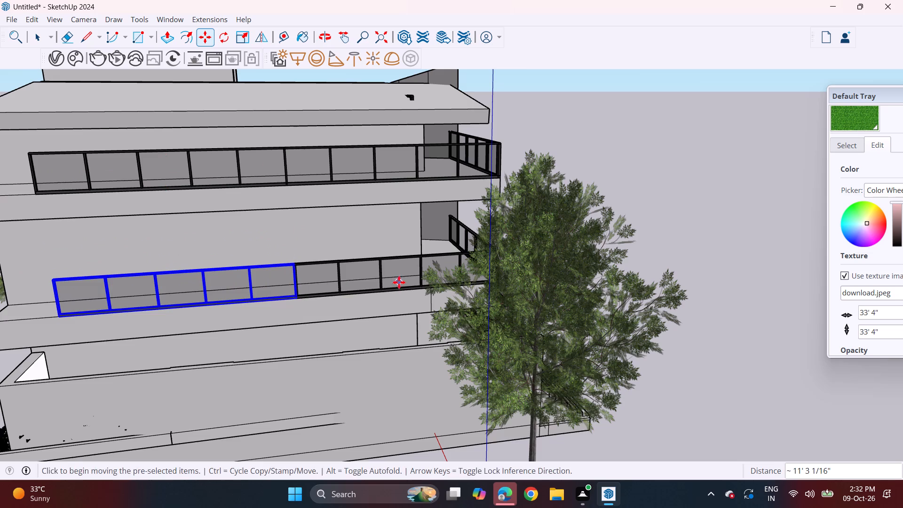
Scale the second-floor front railing to about 0.43 in the red direction and 0.75 in the blue direction.
middle_drag(374, 279, 8, 201)
middle_drag(617, 276, 536, 291)
scroll(528, 283, down, 1)
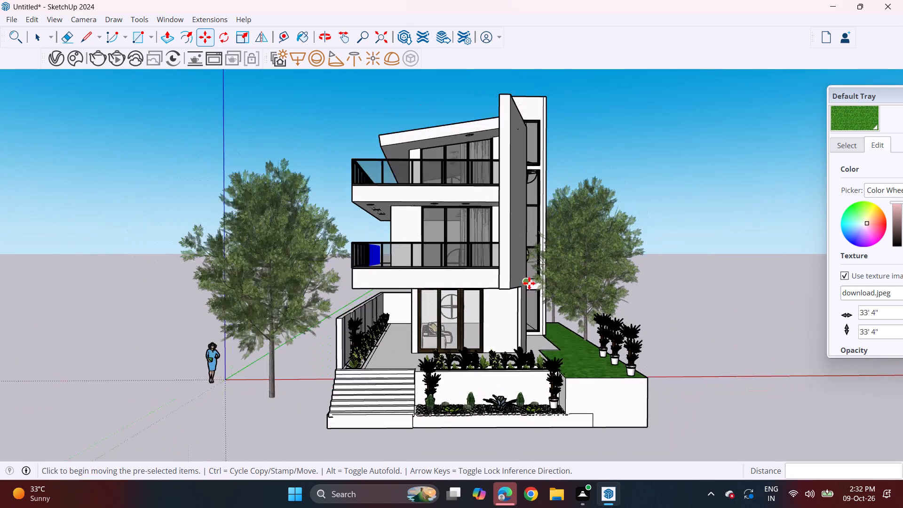
shift+middle_drag(540, 289, 521, 319)
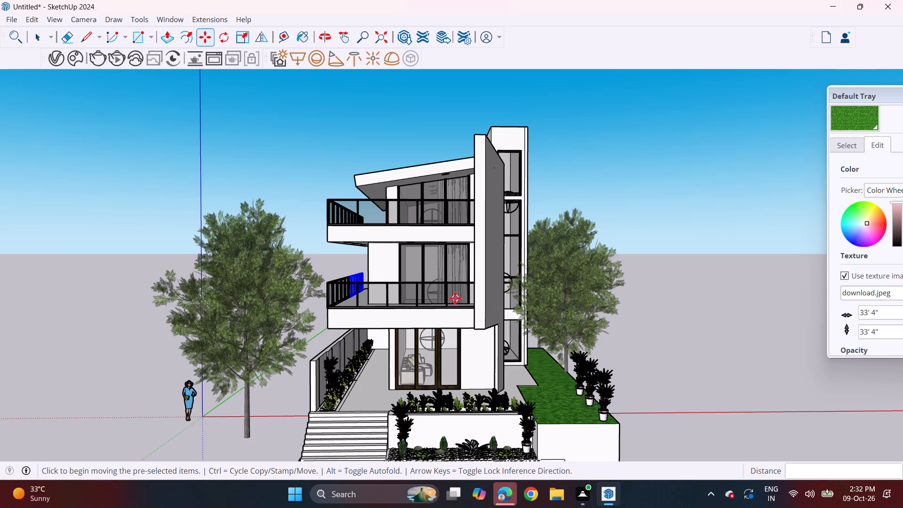
middle_drag(455, 298, 482, 367)
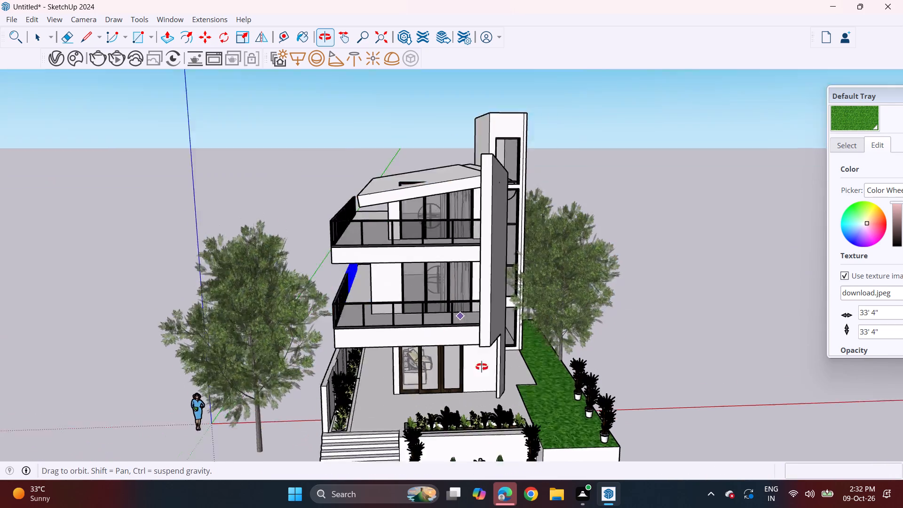
middle_drag(482, 367, 499, 391)
scroll(396, 282, up, 8)
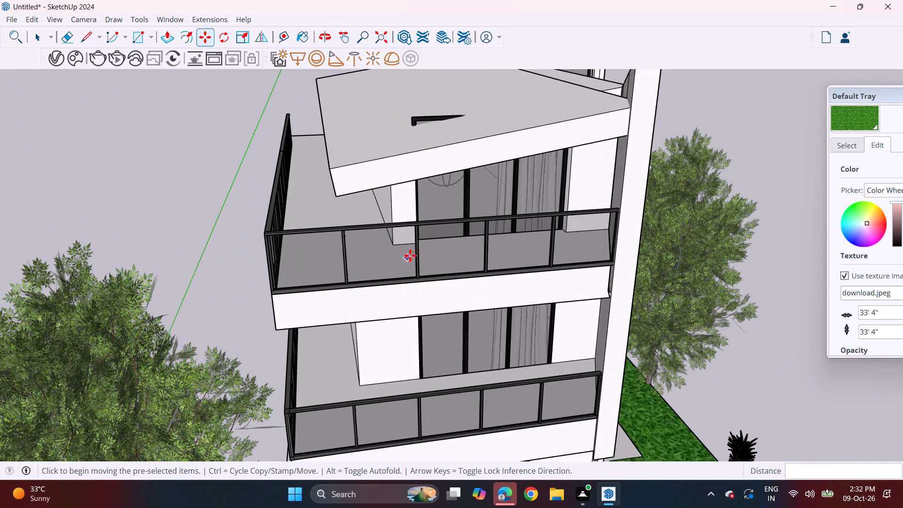
key(space)
click(419, 226)
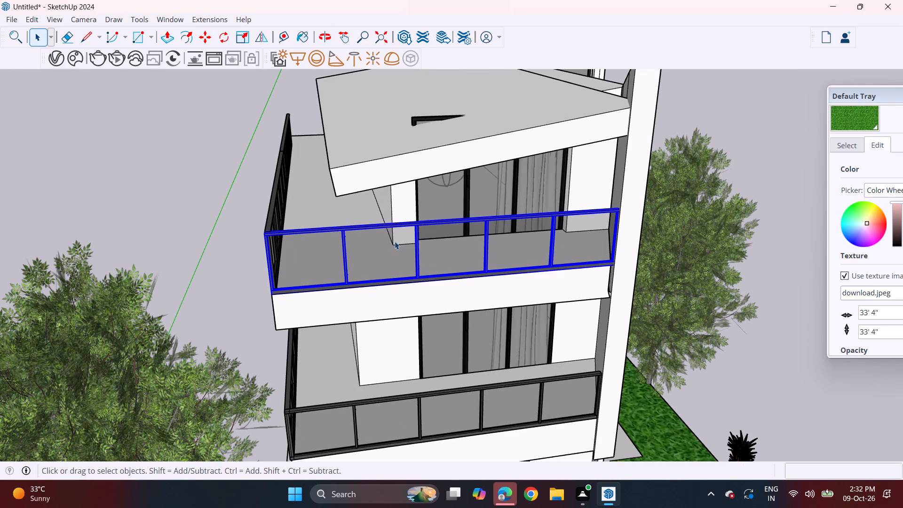
click(245, 39)
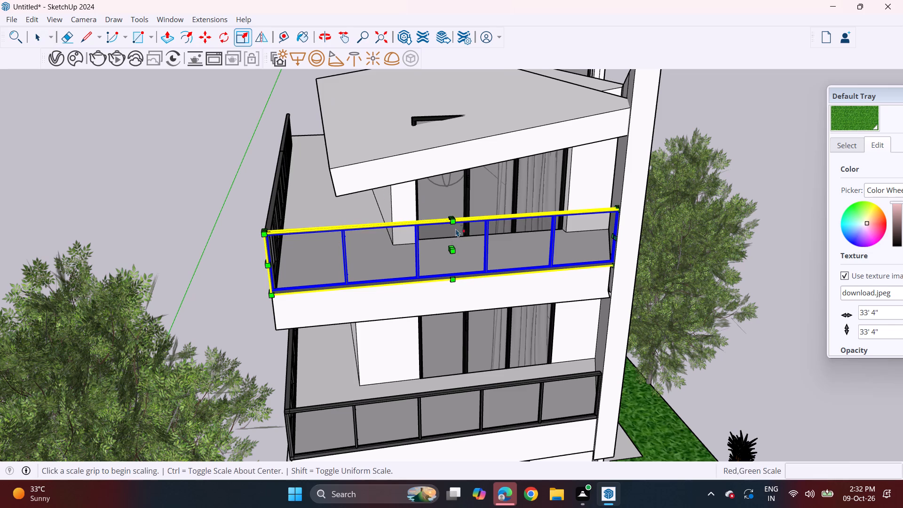
click(452, 215)
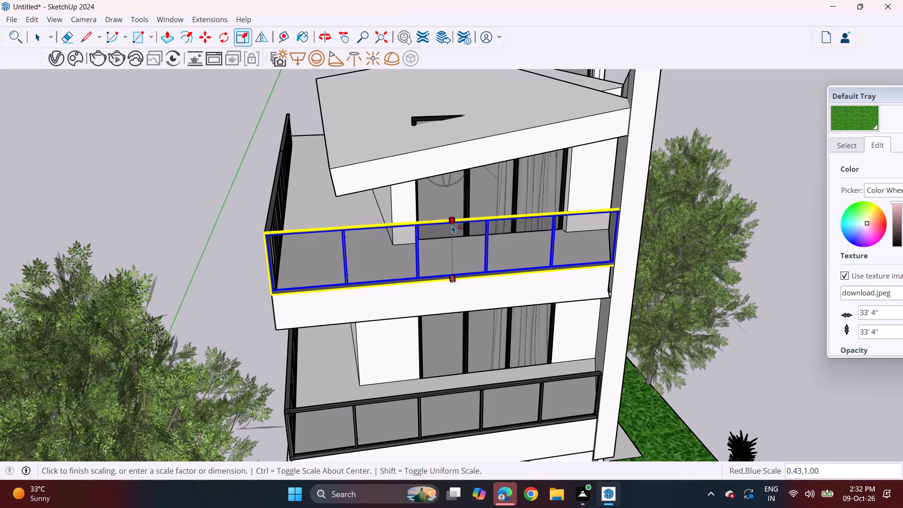
click(452, 237)
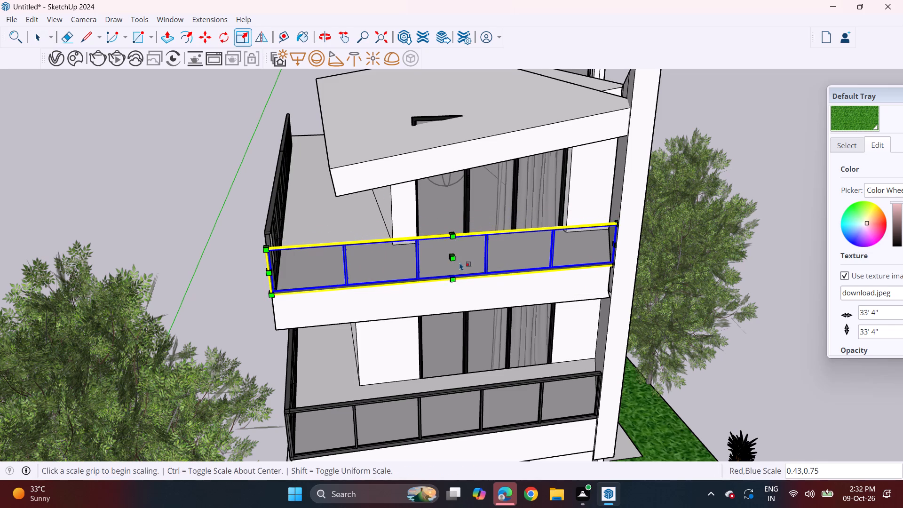
Scale the height of the second-floor side railing nearest the front corner to about 0.76 along the blue direction.
middle_drag(456, 250, 644, 221)
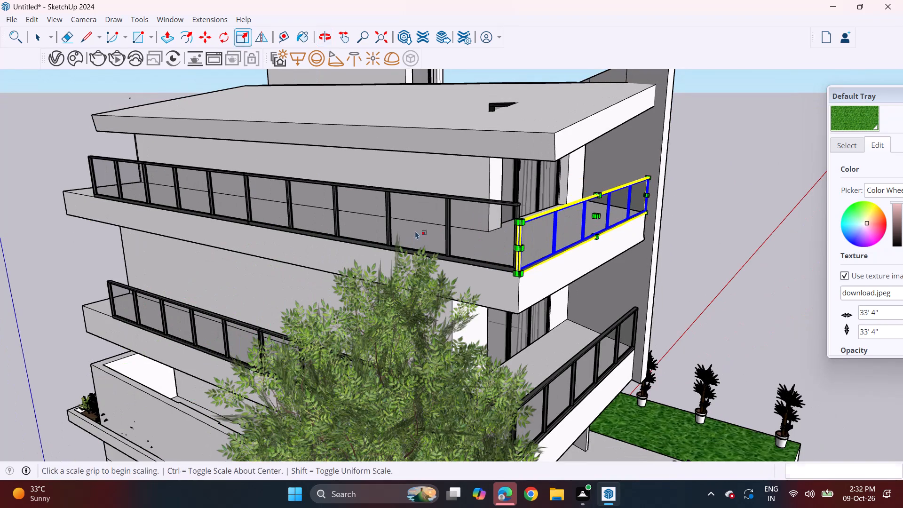
key(space)
click(415, 230)
middle_drag(292, 181, 347, 227)
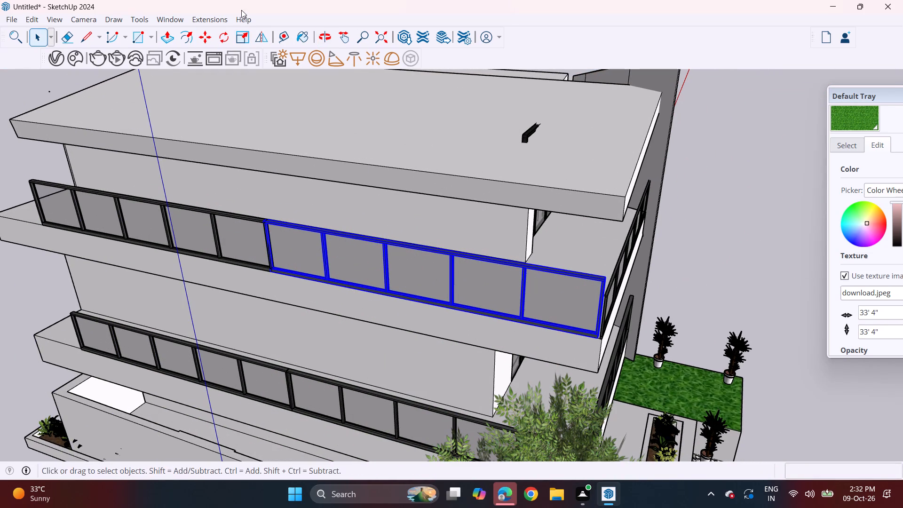
click(240, 27)
click(248, 37)
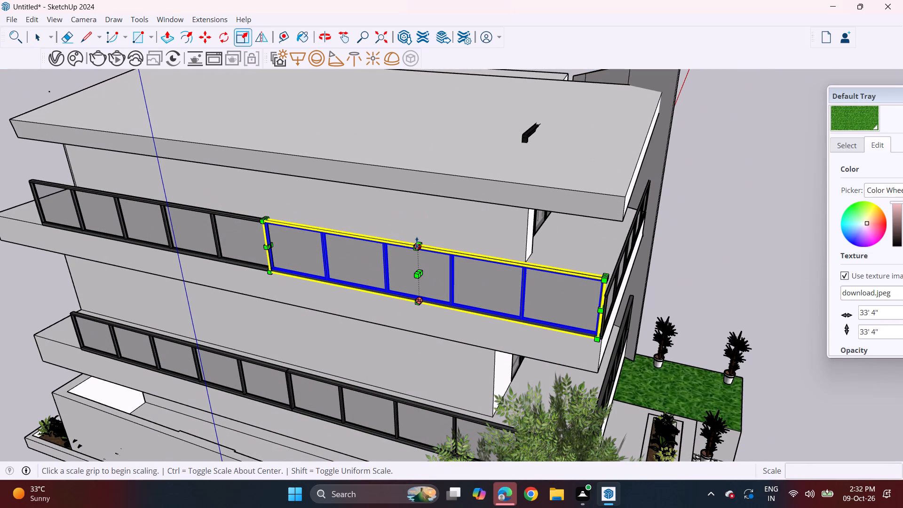
scroll(417, 243, up, 4)
click(417, 243)
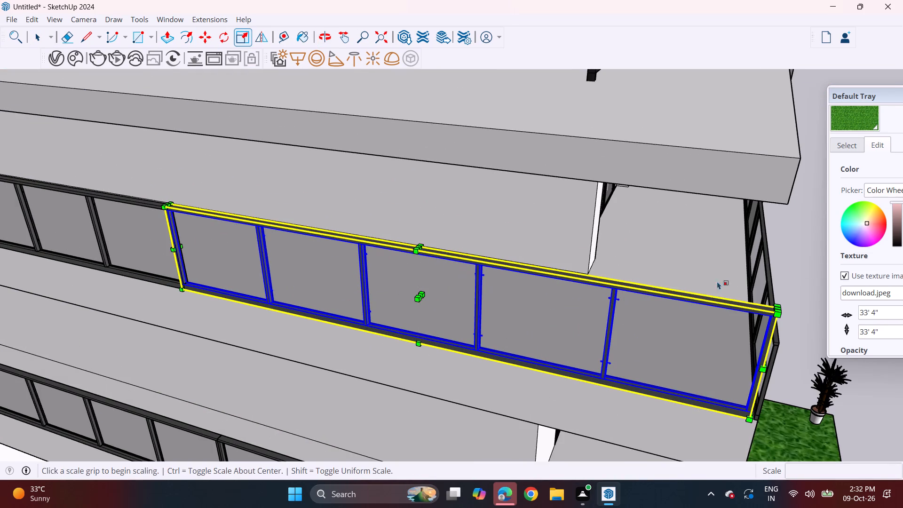
click(422, 248)
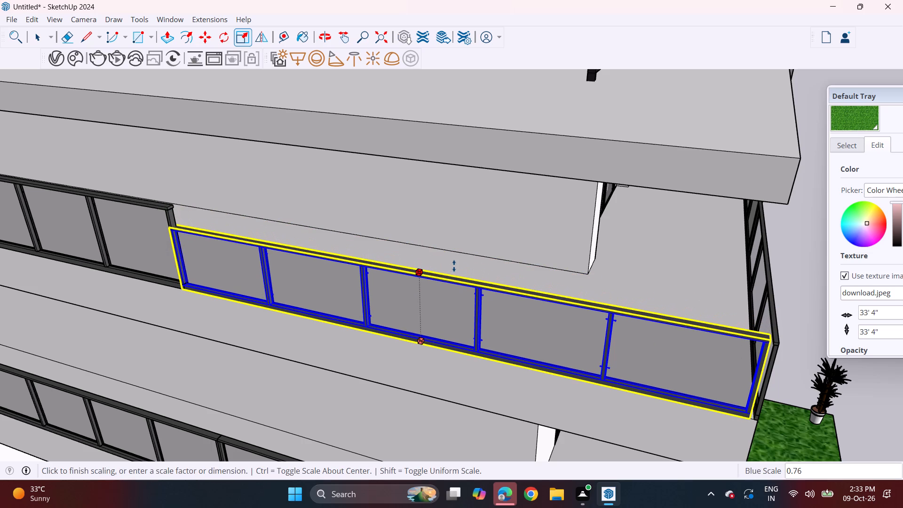
click(454, 261)
Scale the height of the rear second-floor side railing to about 0.74 along the blue direction.
middle_drag(520, 316, 292, 206)
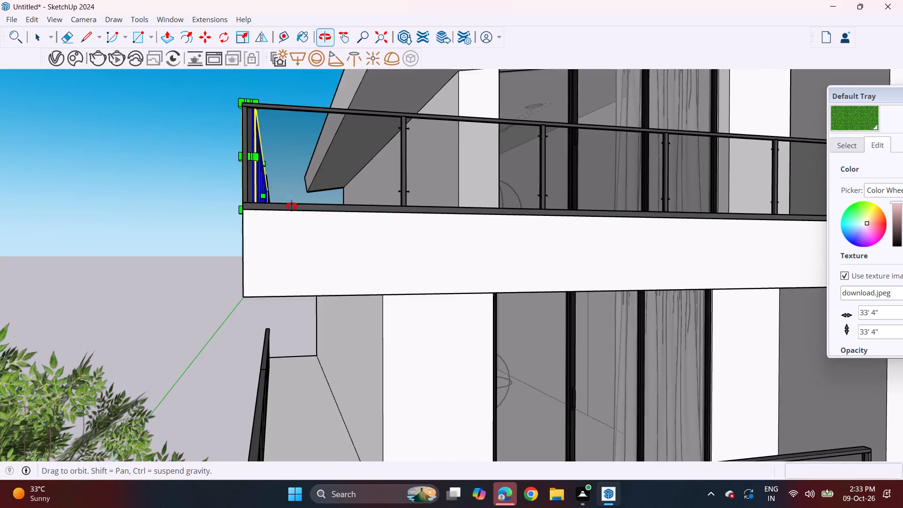
middle_drag(292, 206, 555, 256)
scroll(115, 186, up, 3)
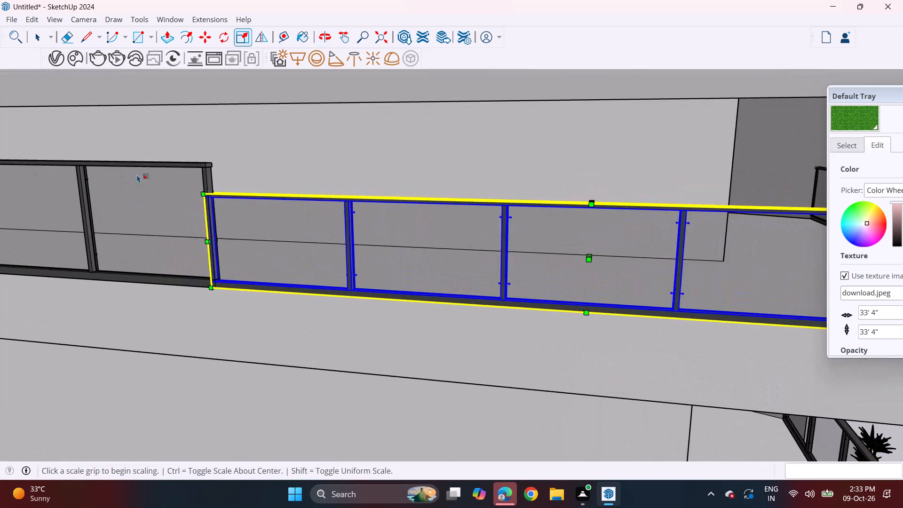
key(space)
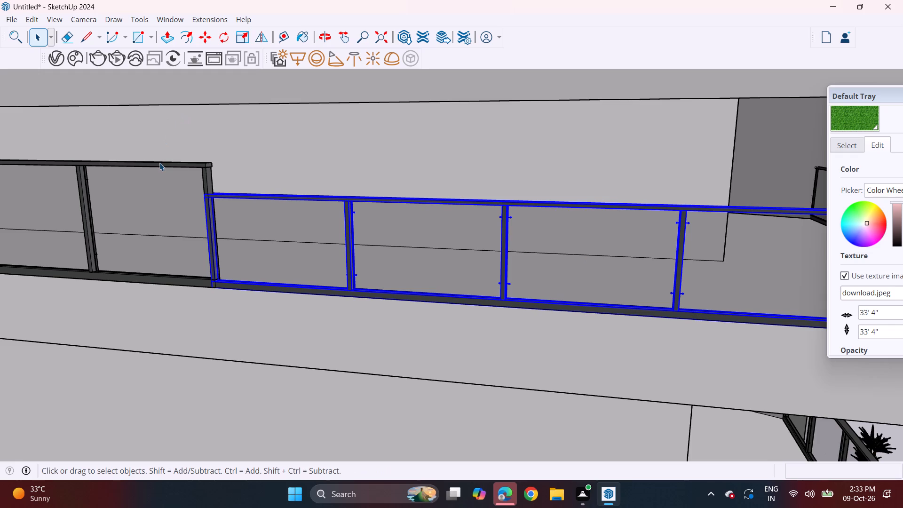
click(159, 163)
click(241, 38)
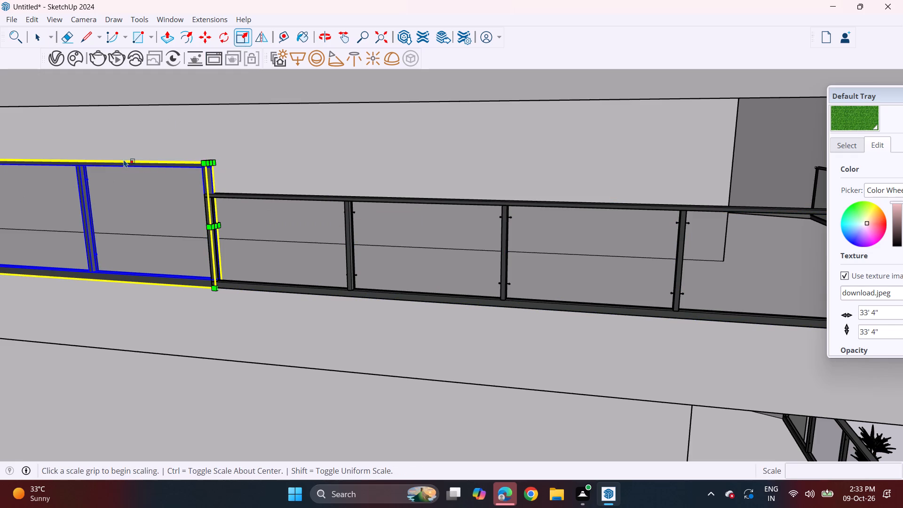
shift+middle_drag(124, 159, 447, 198)
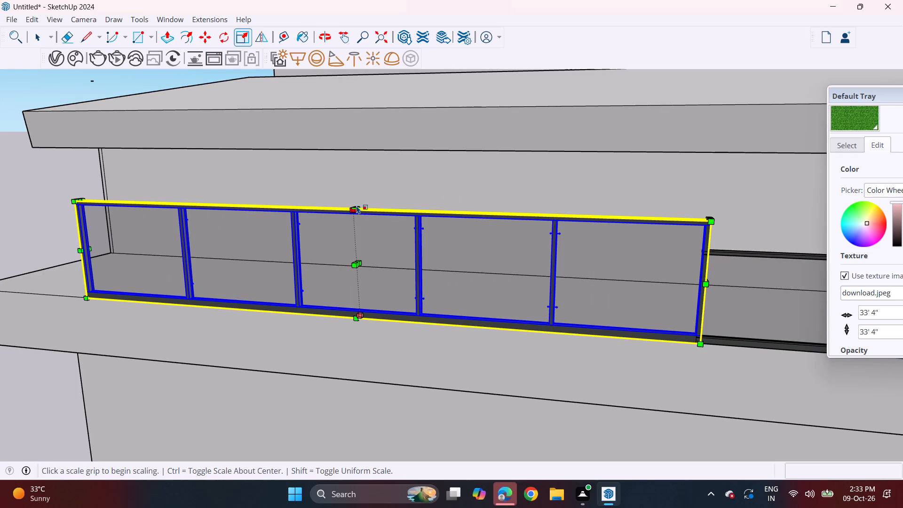
scroll(356, 206, up, 9)
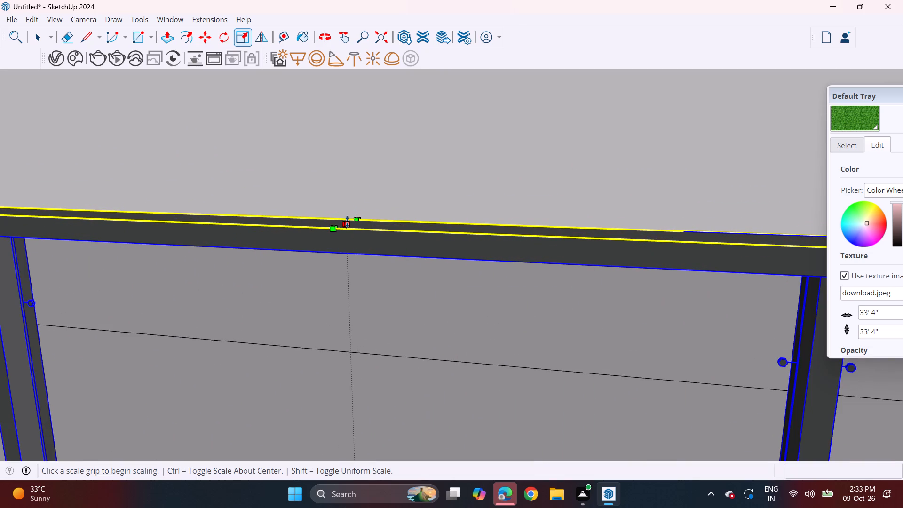
click(347, 222)
scroll(344, 254, down, 11)
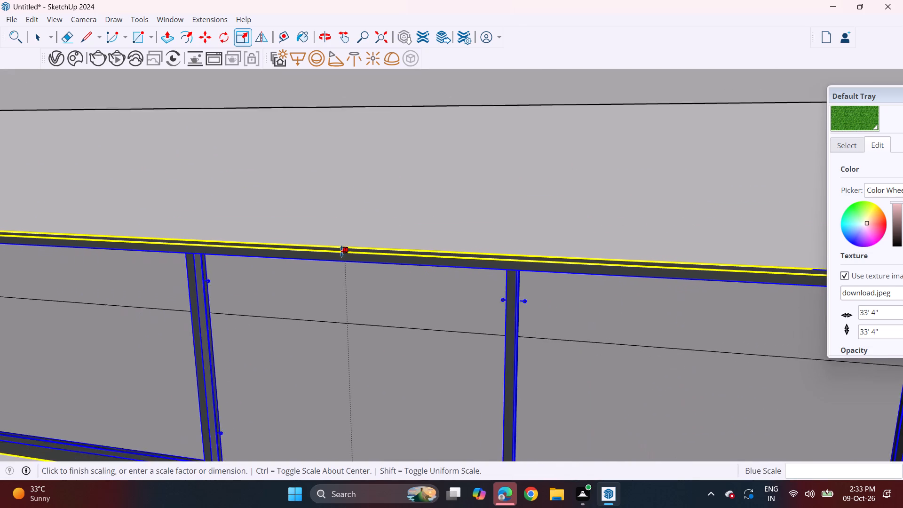
scroll(341, 251, down, 10)
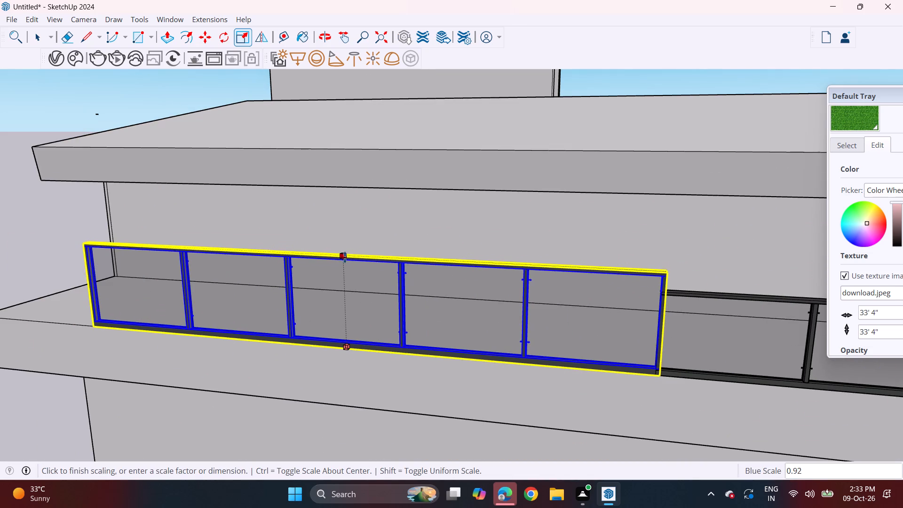
click(345, 275)
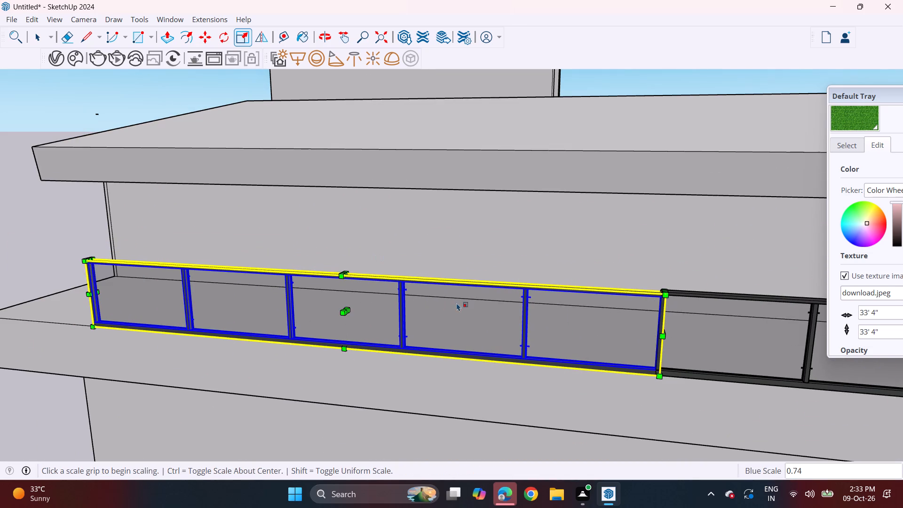
Examine the balcony railings and the whole house from the front.
middle_drag(451, 309, 144, 262)
scroll(158, 262, down, 20)
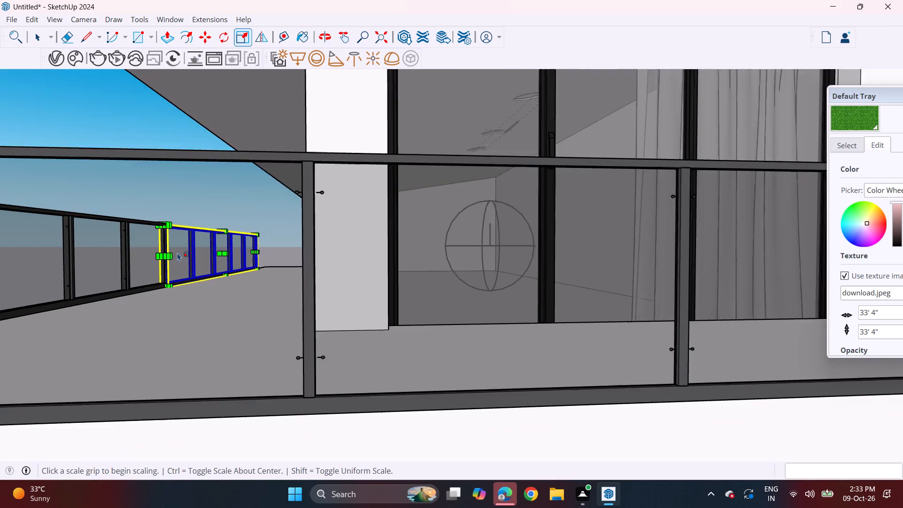
scroll(177, 253, down, 20)
scroll(177, 253, down, 1)
shift+middle_drag(200, 291, 285, 226)
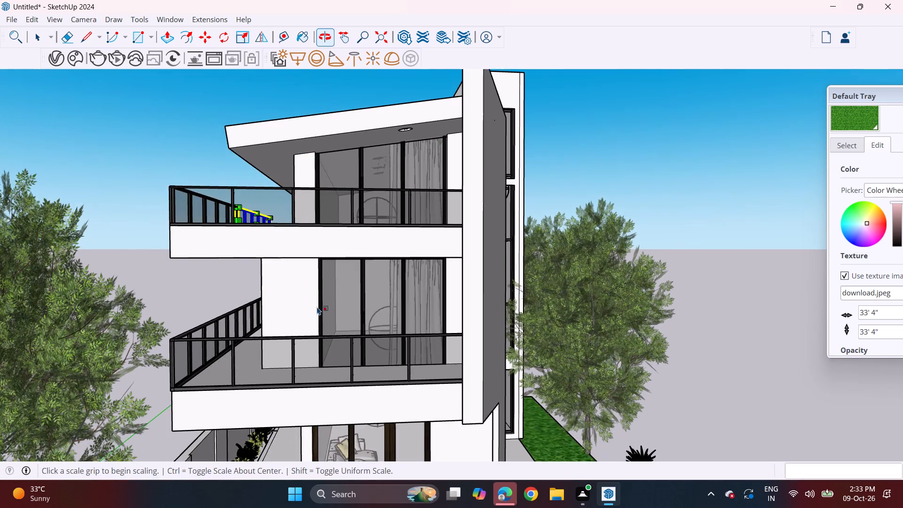
middle_drag(316, 305, 317, 281)
scroll(307, 317, down, 3)
shift+middle_drag(306, 345, 328, 317)
middle_drag(317, 310, 319, 316)
scroll(319, 312, down, 3)
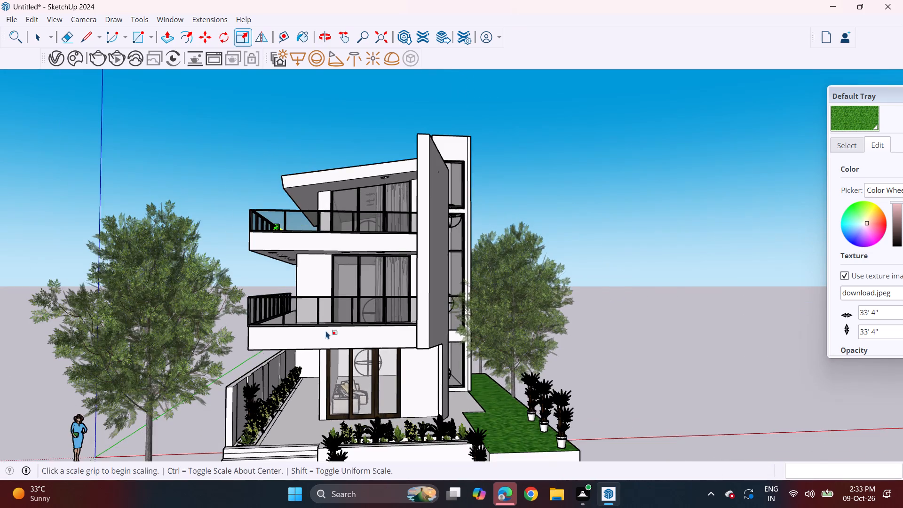
shift+middle_drag(326, 327, 339, 295)
middle_drag(356, 297, 334, 306)
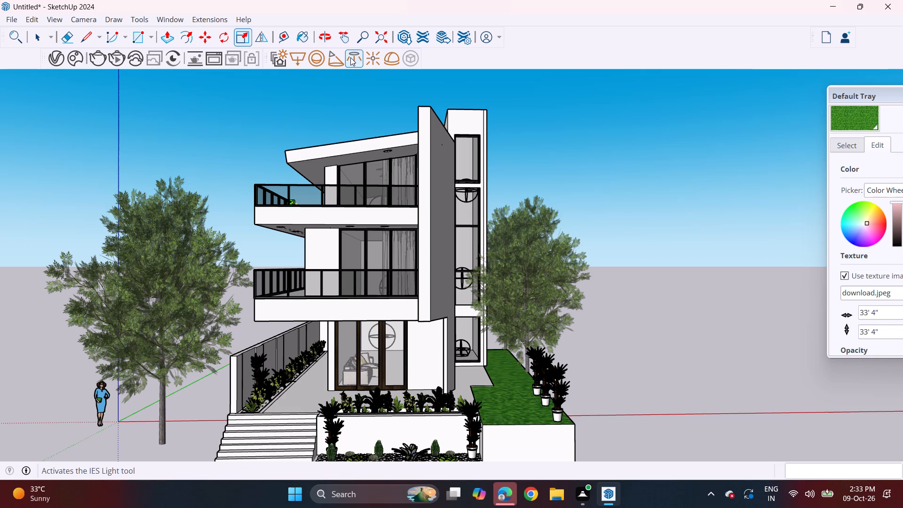
Place a spot light in the recessed downlight under the first-floor balcony beside the entrance doors.
click(336, 63)
middle_drag(366, 413, 431, 292)
scroll(447, 262, up, 18)
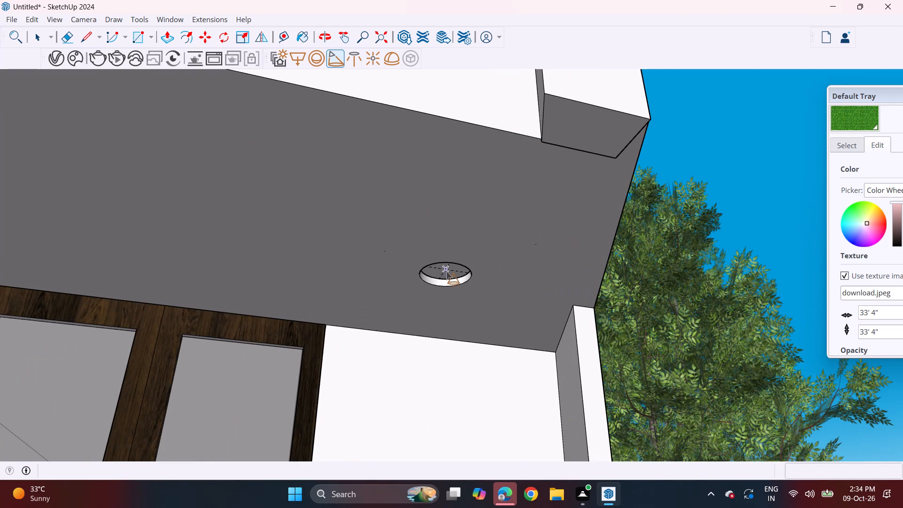
click(446, 271)
scroll(441, 313, down, 14)
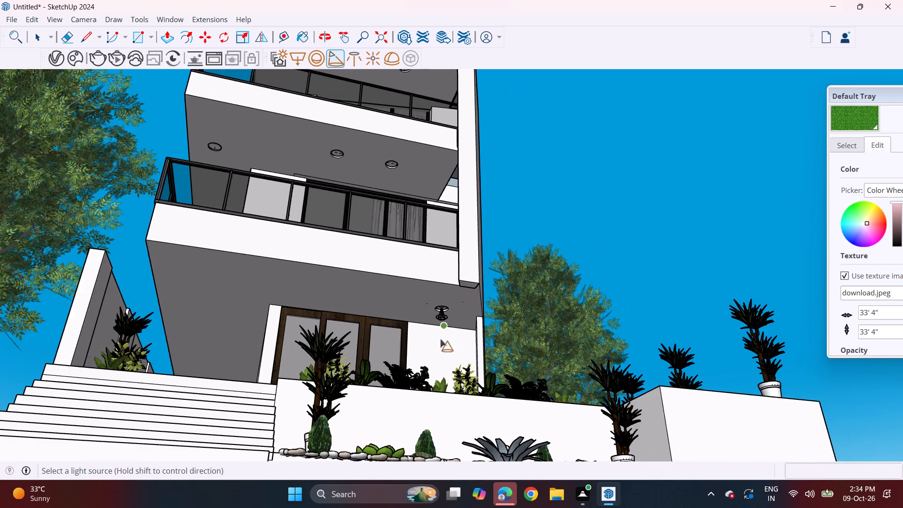
Move the Default Tray inward so the complete material editing options fit on screen.
middle_drag(438, 348, 404, 407)
shift+middle_drag(374, 396, 465, 367)
middle_drag(433, 429, 418, 448)
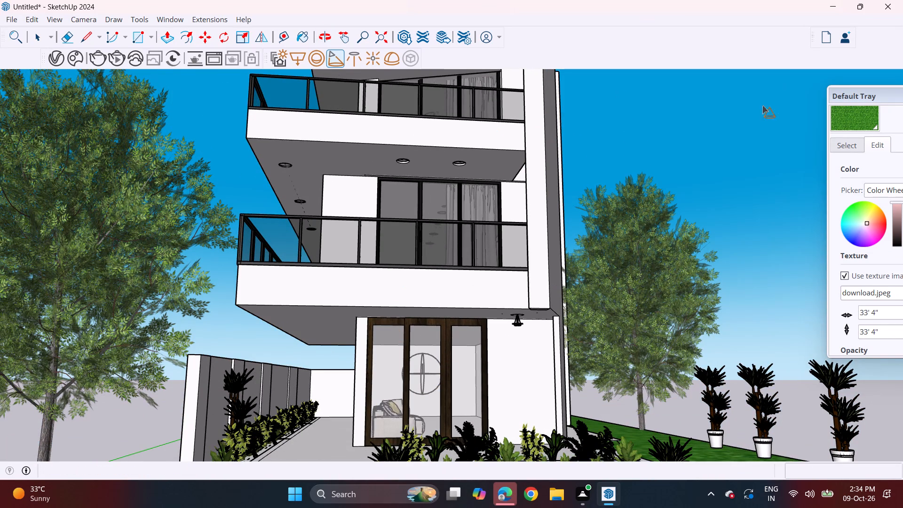
drag(861, 96, 751, 83)
click(716, 78)
drag(712, 78, 692, 73)
click(692, 73)
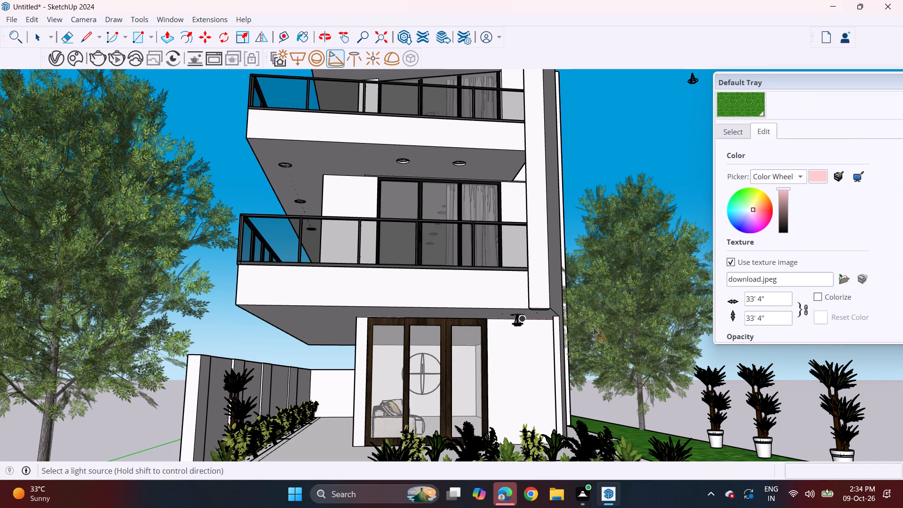
Examine the entrance light, front steps, planting beds and full front elevation of the house.
middle_drag(601, 325, 568, 346)
shift+middle_drag(560, 363, 596, 254)
middle_drag(596, 254, 585, 314)
shift+middle_drag(575, 321, 616, 238)
middle_drag(610, 264, 600, 296)
shift+middle_drag(588, 304, 542, 355)
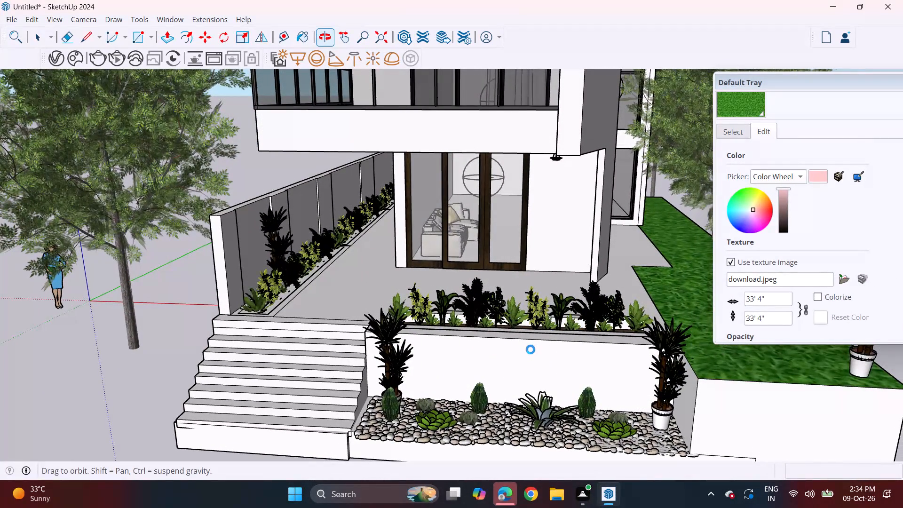
middle_drag(525, 366, 527, 365)
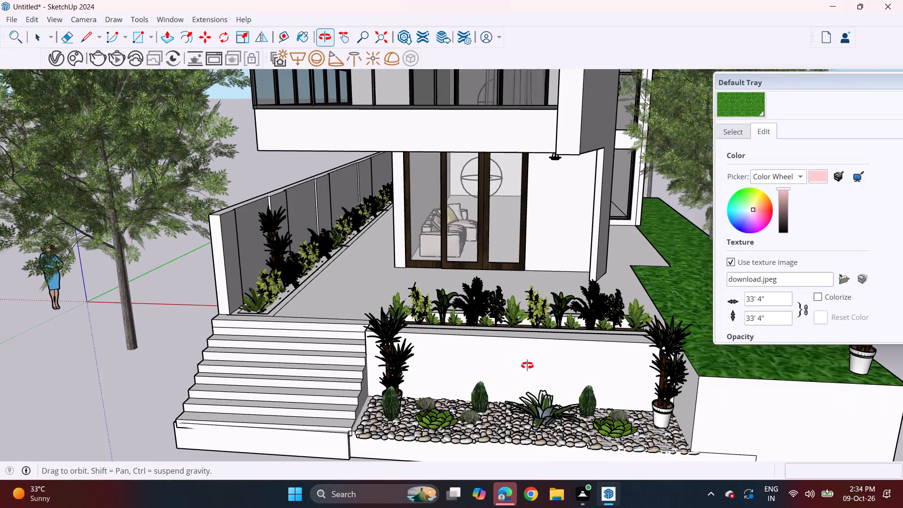
middle_drag(527, 365, 535, 353)
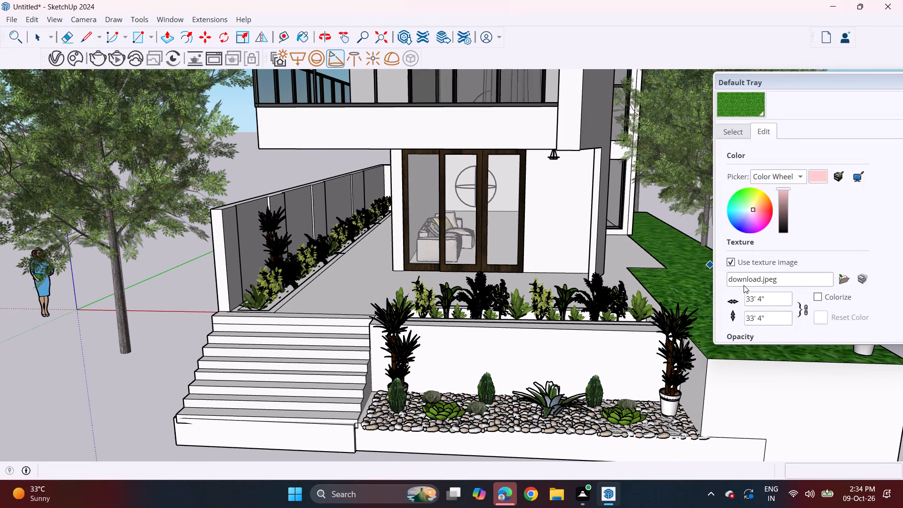
middle_drag(594, 301, 608, 274)
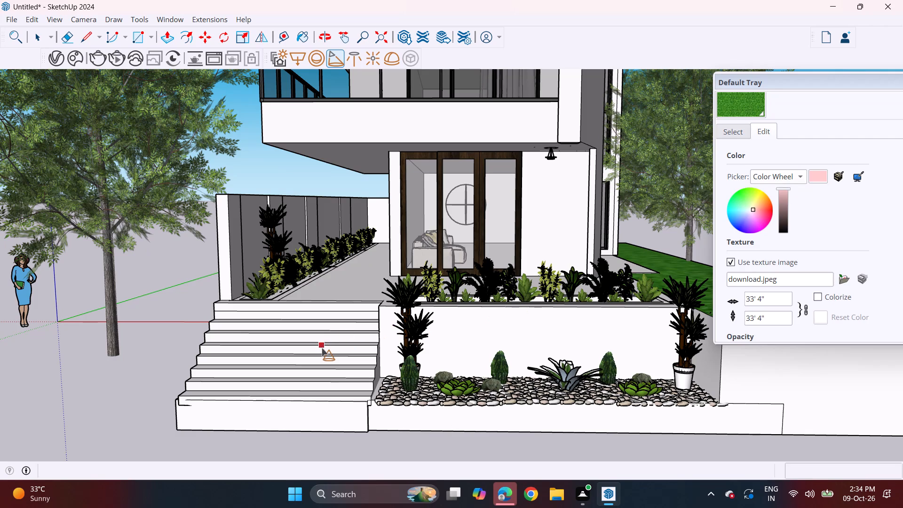
scroll(214, 314, down, 4)
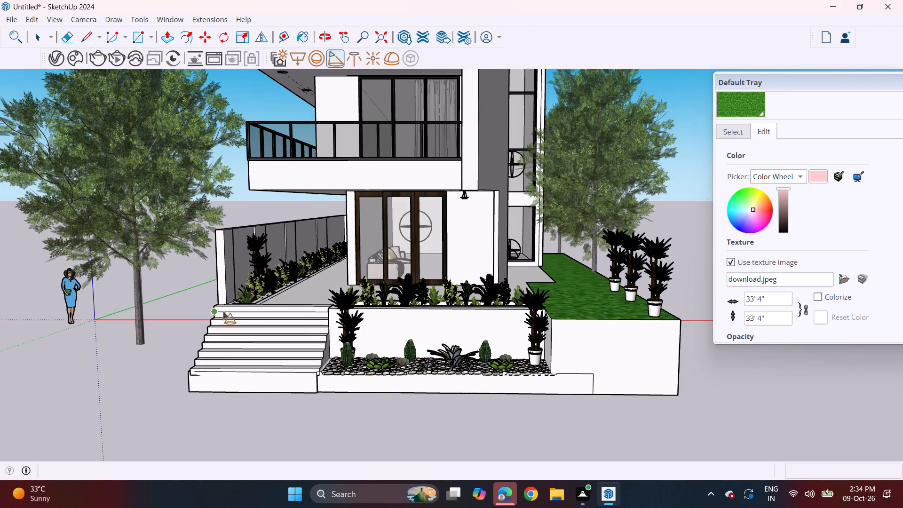
middle_drag(479, 300, 450, 369)
middle_drag(447, 364, 454, 329)
scroll(455, 308, down, 3)
shift+middle_drag(454, 308, 461, 352)
middle_drag(460, 352, 451, 345)
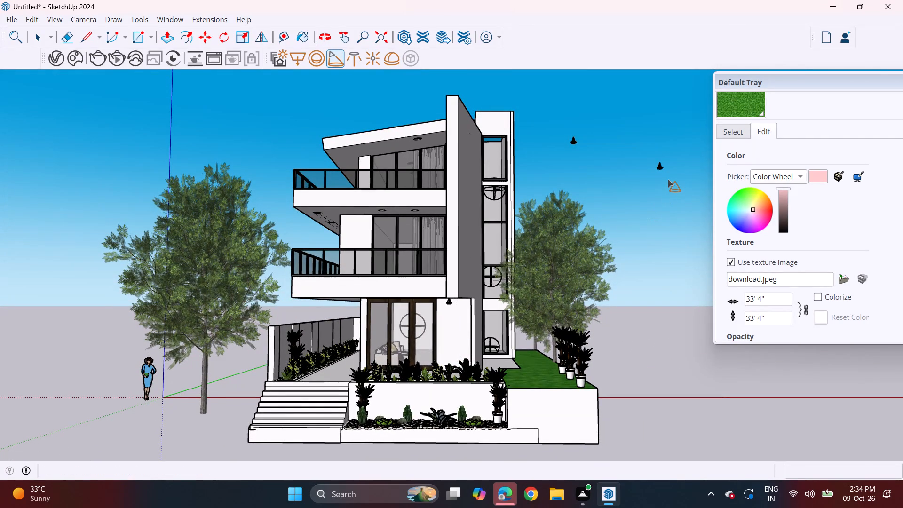
Delete the two stray spot lights floating in the sky beside the stair tower.
key(space)
click(661, 168)
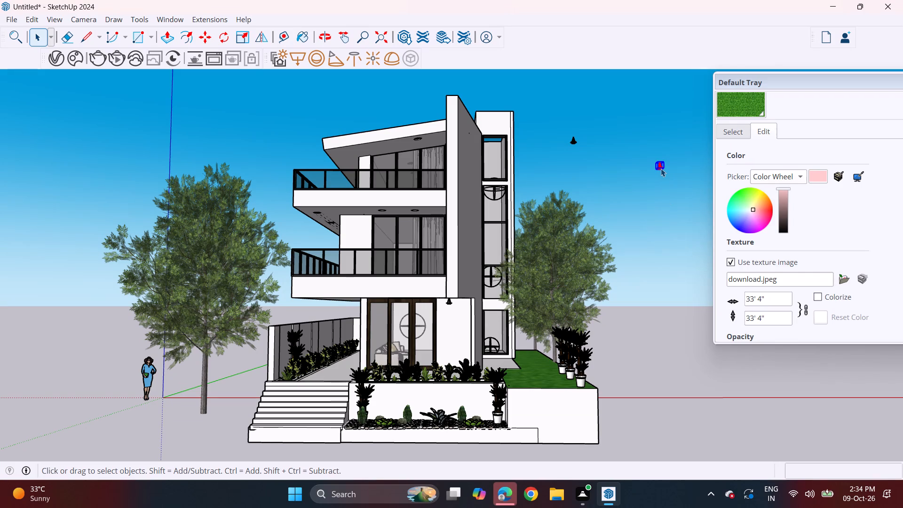
key(Delete)
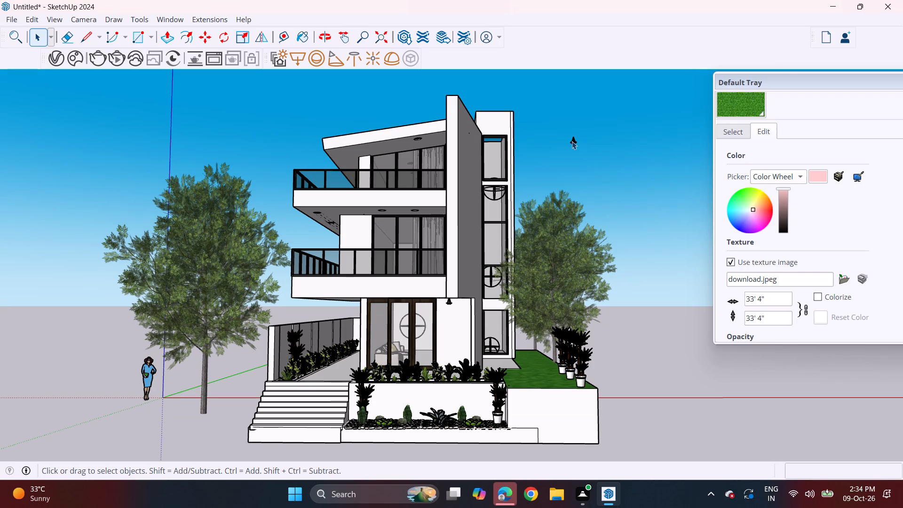
click(572, 141)
key(Delete)
Close the open top of the stair tower with a rectangle about 20' 7" by 6' 5".
middle_drag(569, 137, 560, 406)
middle_drag(574, 130, 548, 284)
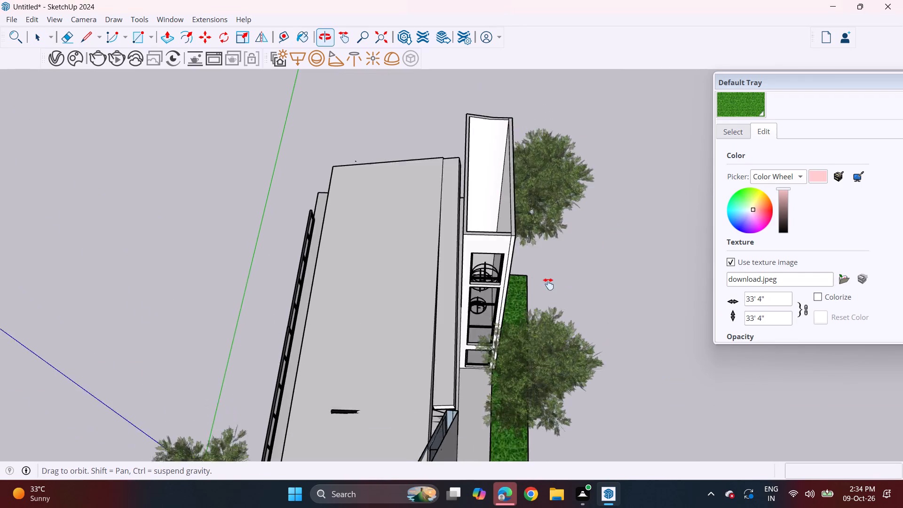
middle_drag(548, 284, 538, 305)
middle_drag(528, 183, 487, 289)
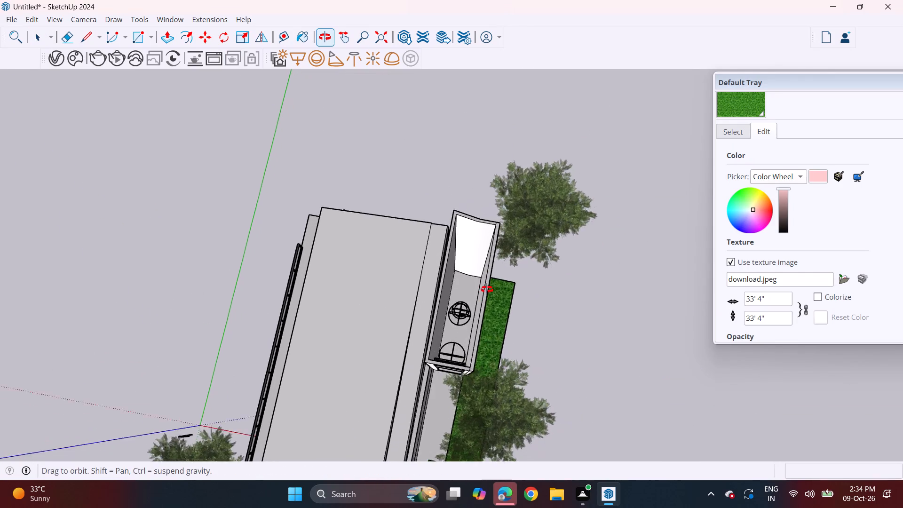
middle_drag(487, 289, 428, 295)
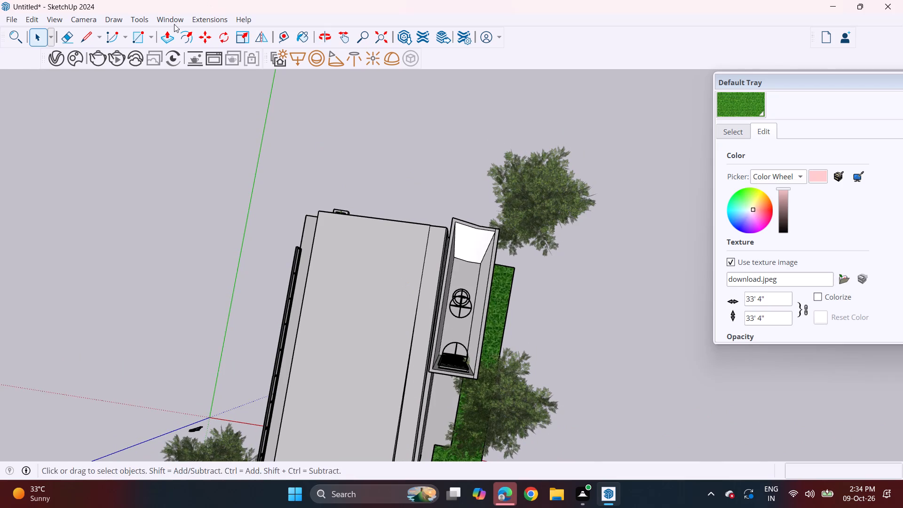
click(133, 35)
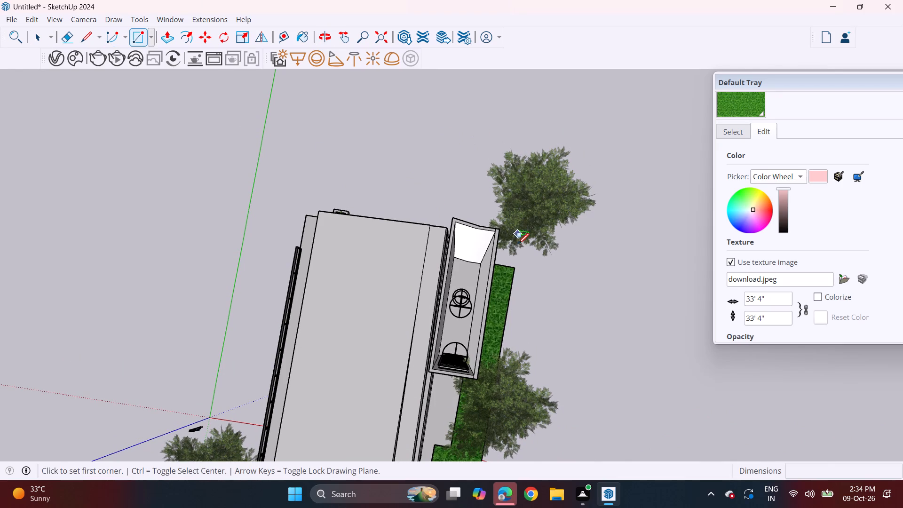
double_click(454, 217)
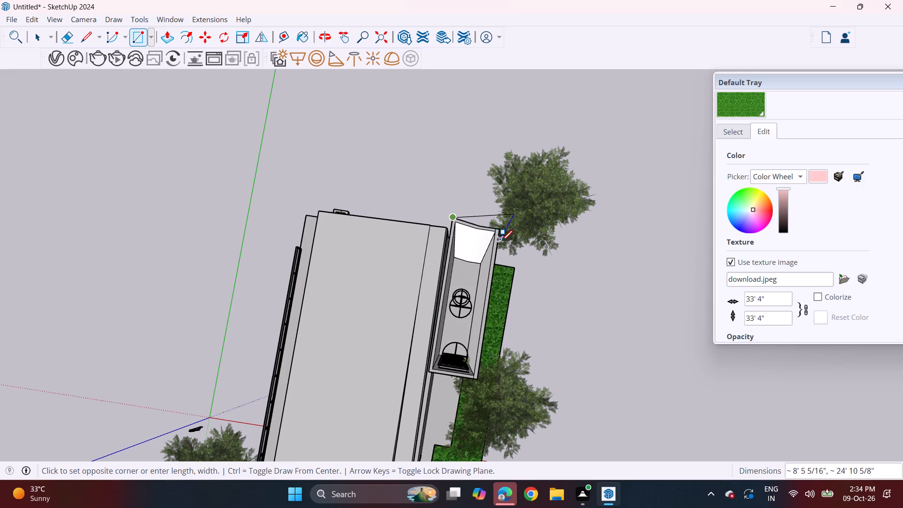
click(477, 375)
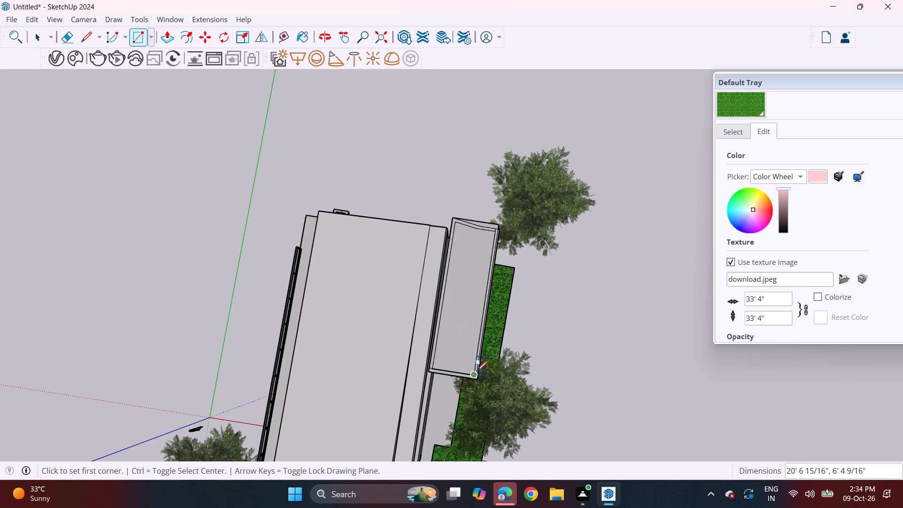
Examine the stair tower, balconies, entrance and landscaping from the front.
middle_drag(534, 373, 592, 115)
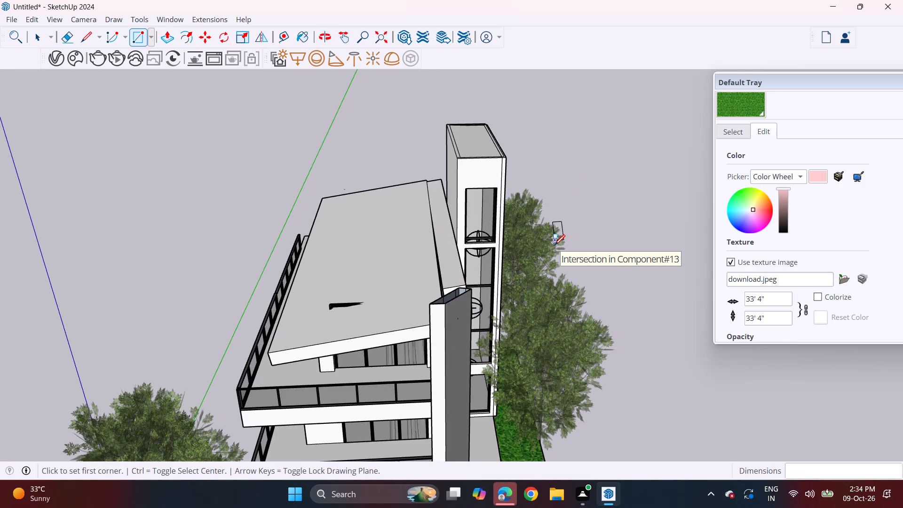
middle_drag(471, 248, 456, 151)
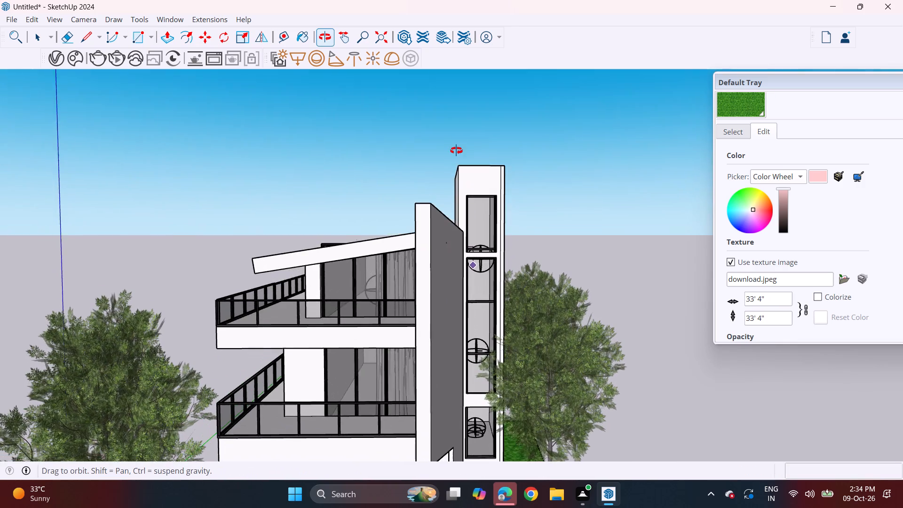
middle_drag(456, 151, 447, 148)
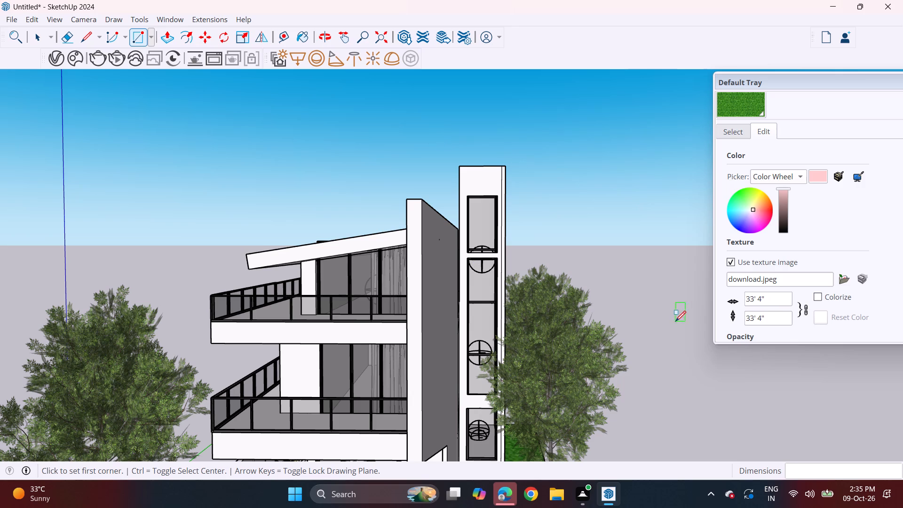
scroll(534, 334, down, 2)
middle_drag(499, 387, 539, 300)
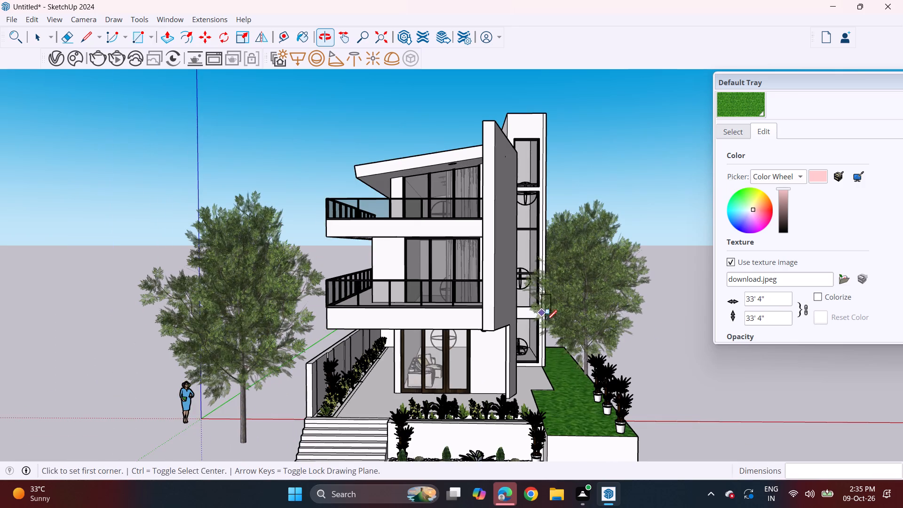
middle_drag(559, 328, 539, 301)
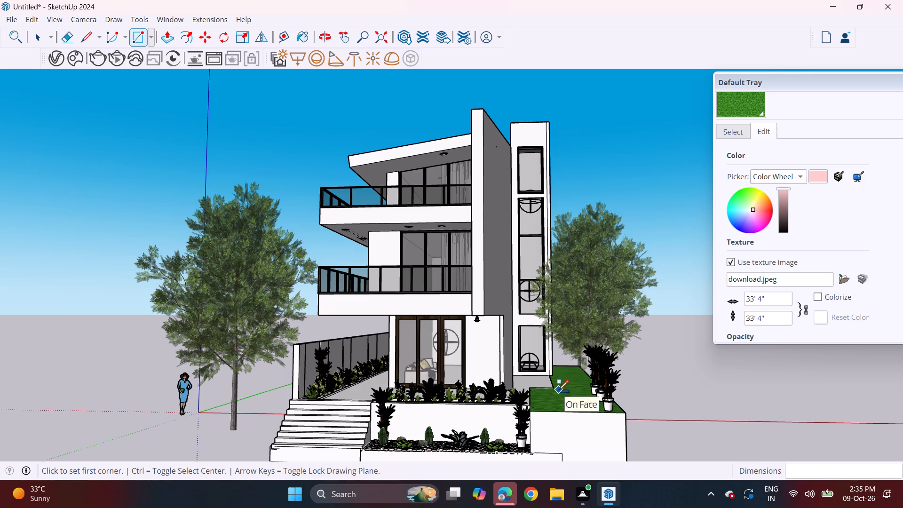
middle_drag(520, 407, 497, 362)
middle_drag(492, 364, 503, 357)
scroll(503, 357, up, 2)
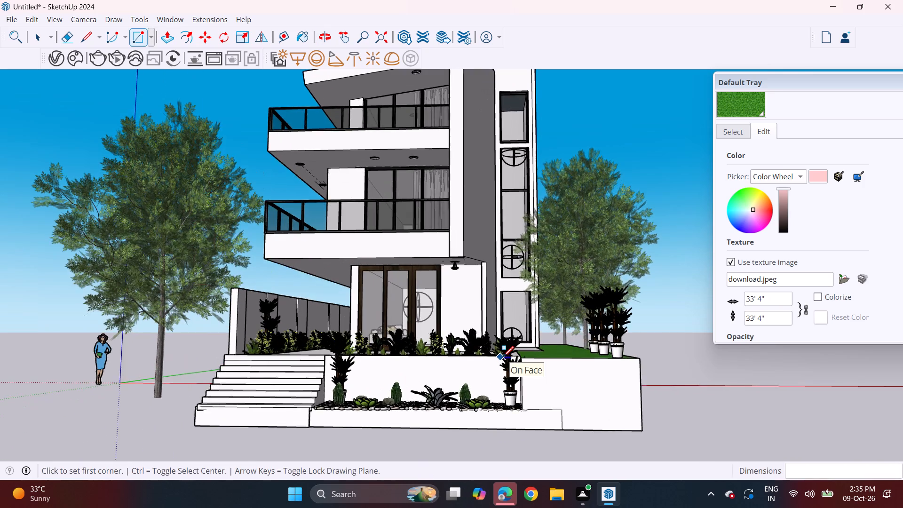
shift+middle_drag(506, 361, 531, 413)
scroll(529, 412, down, 1)
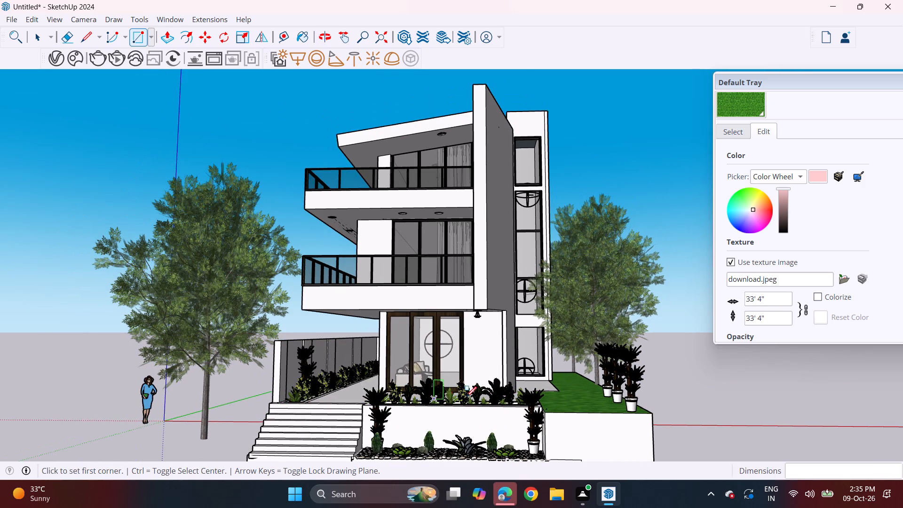
middle_drag(492, 397, 492, 383)
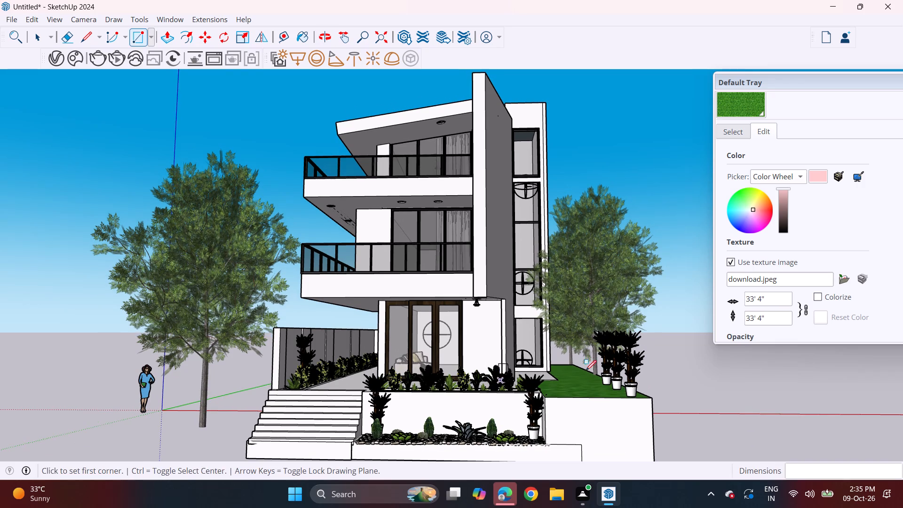
middle_drag(586, 371, 580, 377)
middle_click(580, 377)
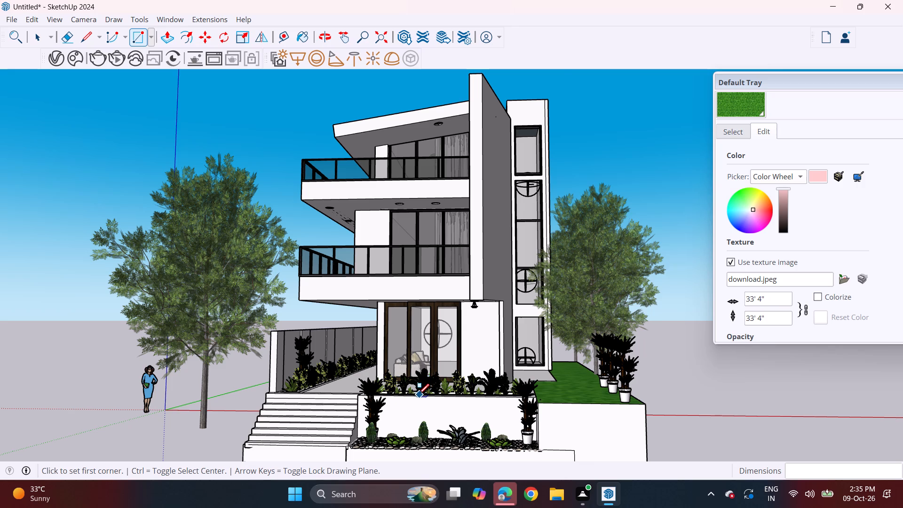
scroll(419, 394, up, 2)
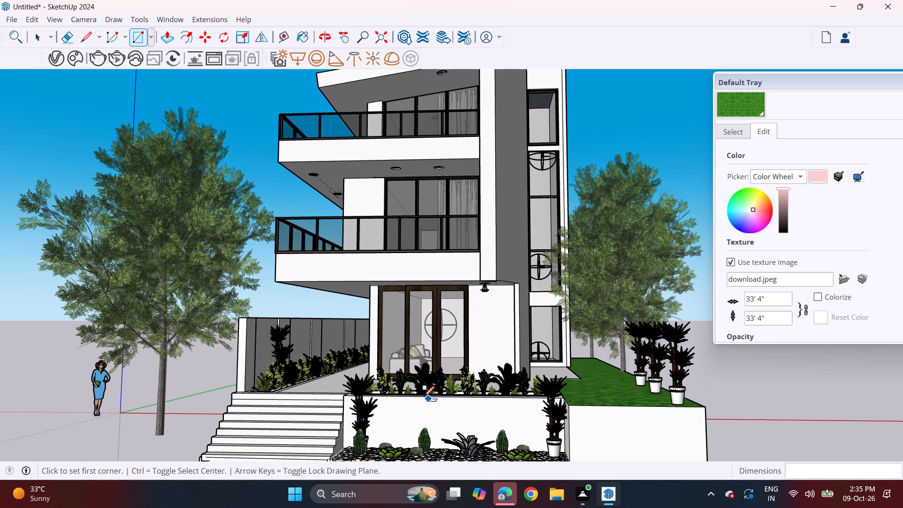
scroll(434, 391, down, 2)
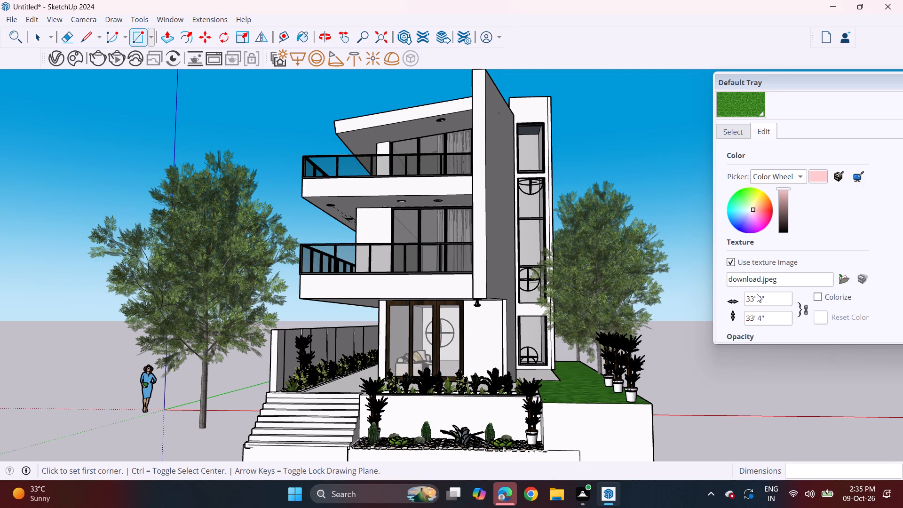
Paint the undersides of the second-floor balcony and the sloping roof with the plain reddish-brown material from the Wood collection.
click(741, 137)
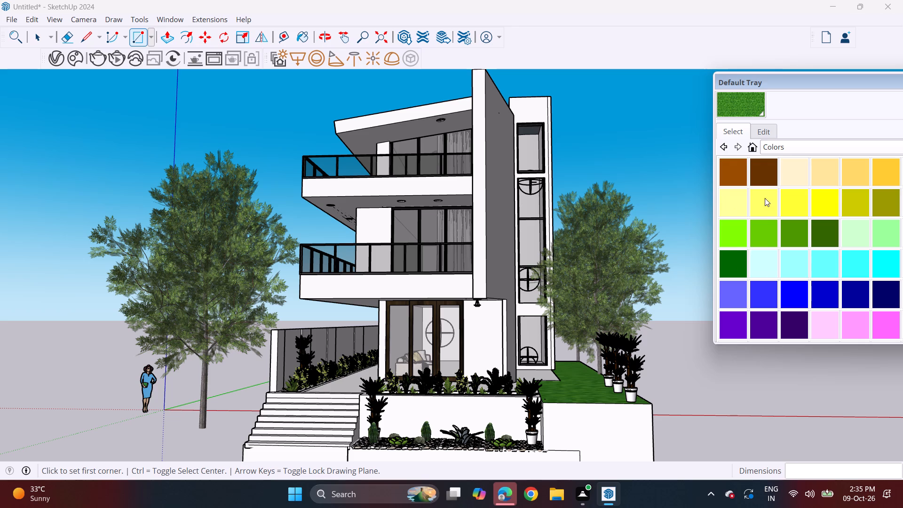
click(786, 147)
scroll(766, 258, down, 2)
click(747, 262)
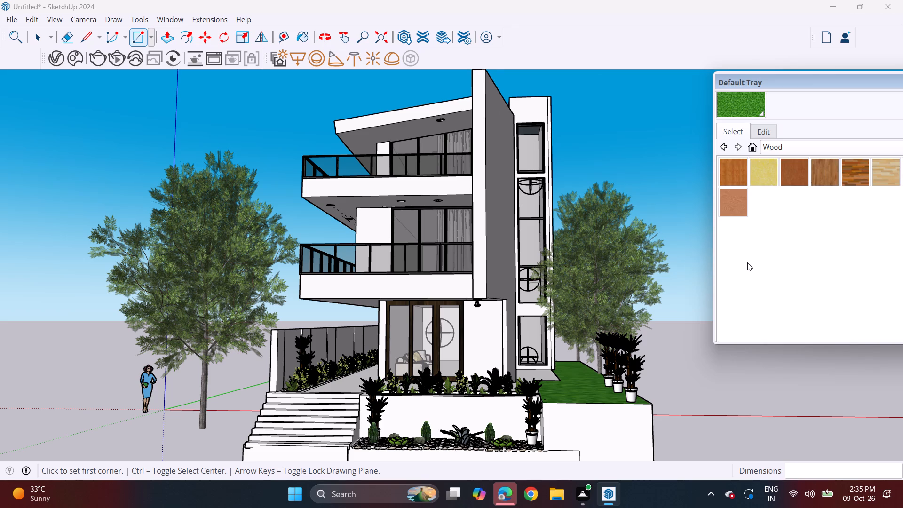
click(799, 178)
click(375, 203)
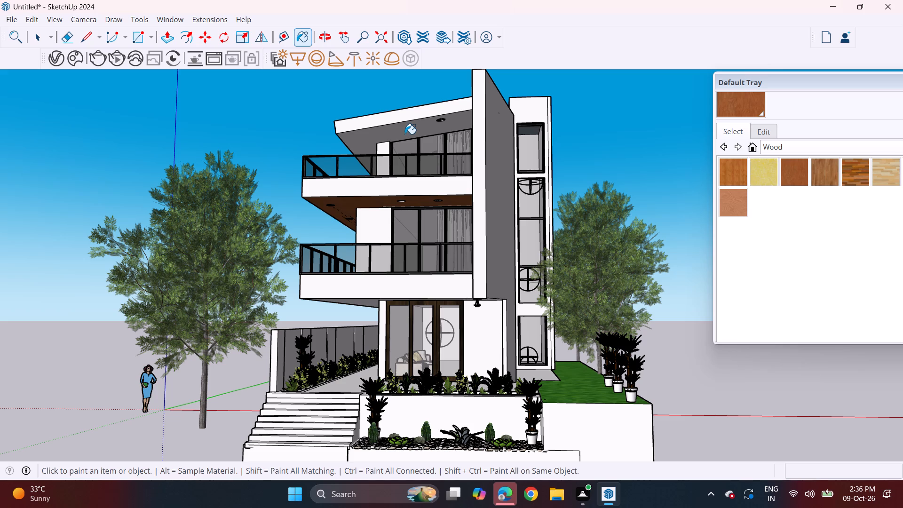
click(409, 130)
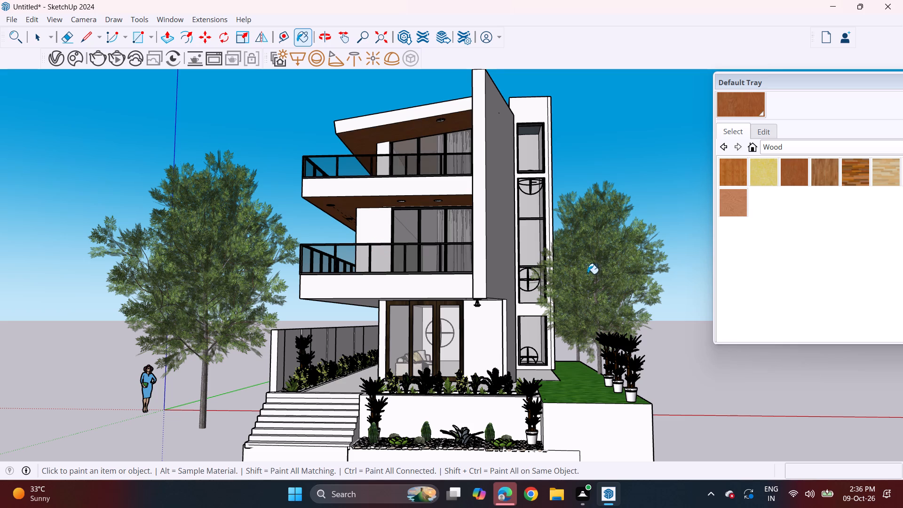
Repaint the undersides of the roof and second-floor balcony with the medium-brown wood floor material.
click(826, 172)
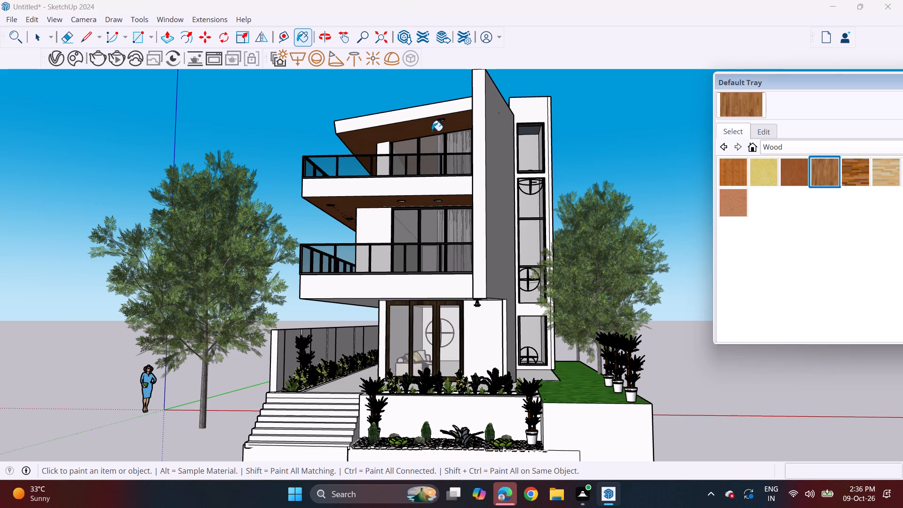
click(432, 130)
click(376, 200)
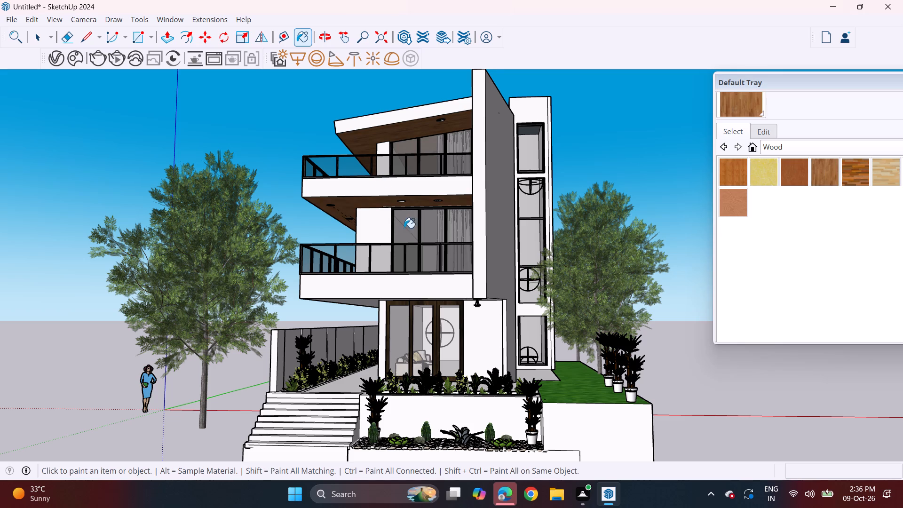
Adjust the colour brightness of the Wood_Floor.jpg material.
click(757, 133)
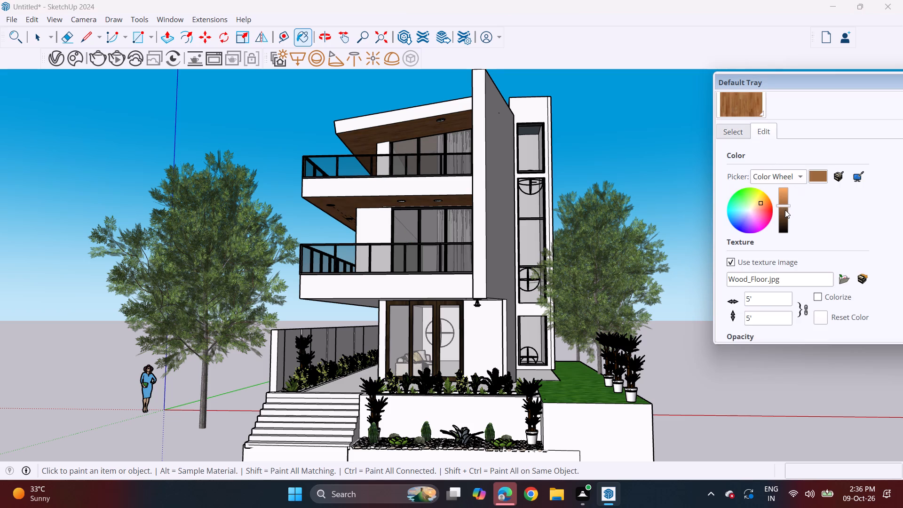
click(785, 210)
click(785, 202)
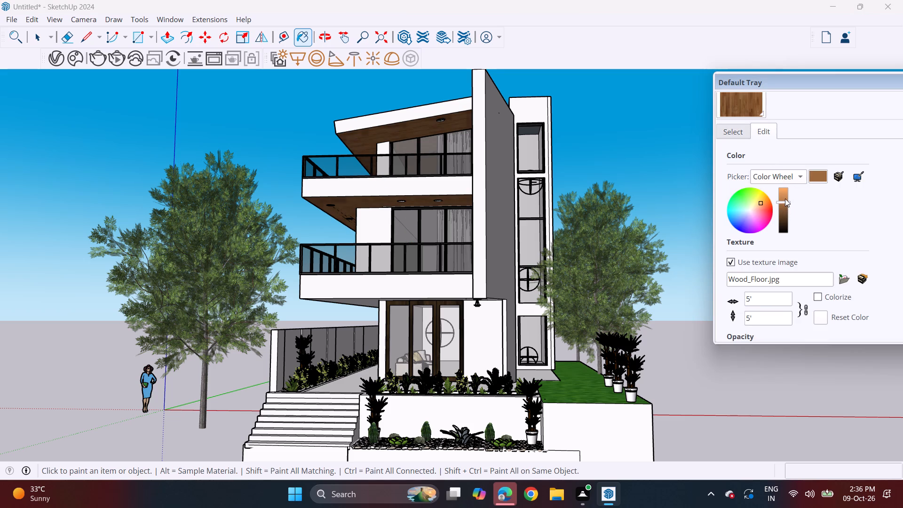
Repaint the undersides of the sloping roof and second-floor balcony with the plain reddish-brown wood material.
click(741, 131)
click(792, 180)
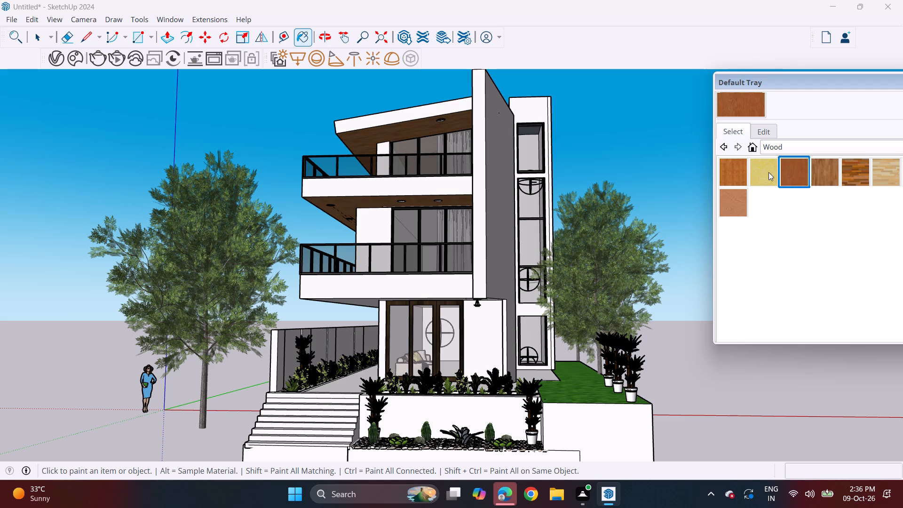
click(406, 131)
click(378, 202)
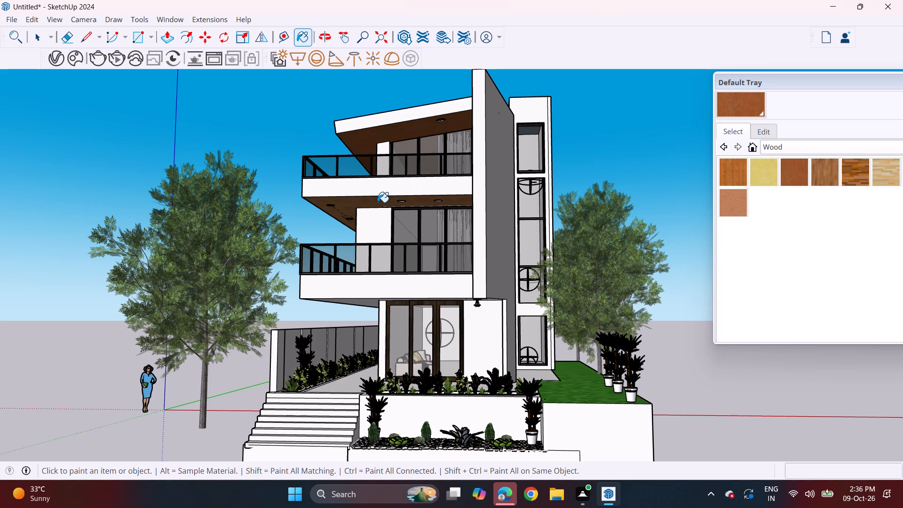
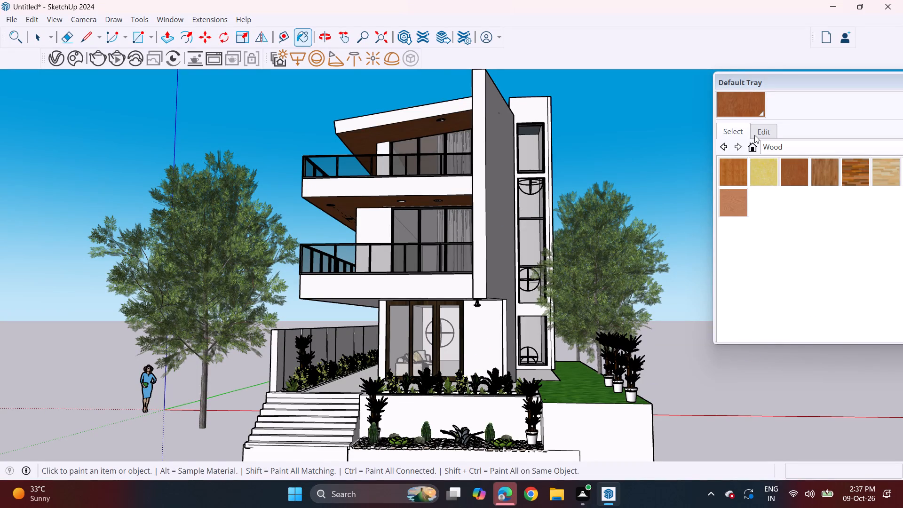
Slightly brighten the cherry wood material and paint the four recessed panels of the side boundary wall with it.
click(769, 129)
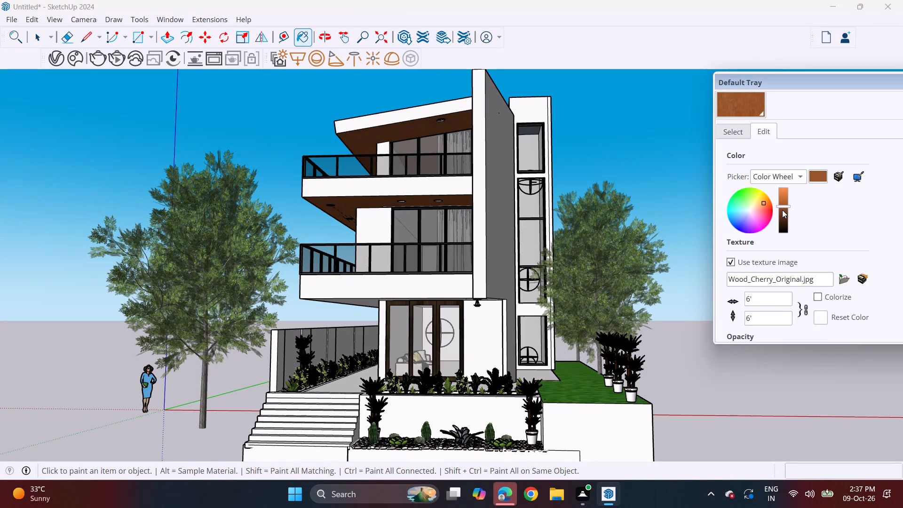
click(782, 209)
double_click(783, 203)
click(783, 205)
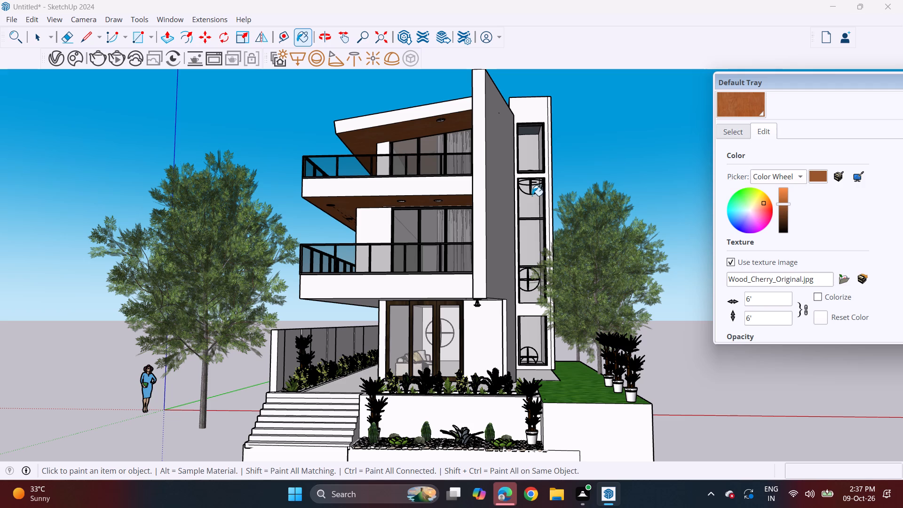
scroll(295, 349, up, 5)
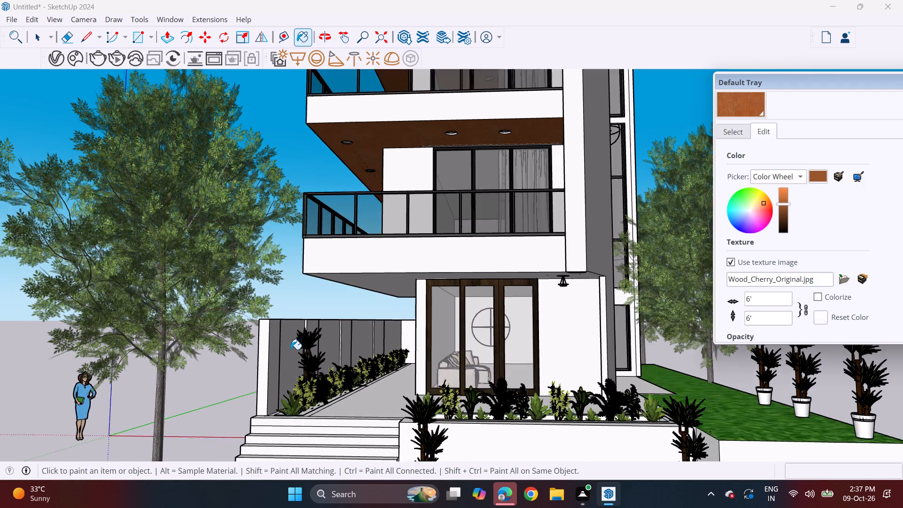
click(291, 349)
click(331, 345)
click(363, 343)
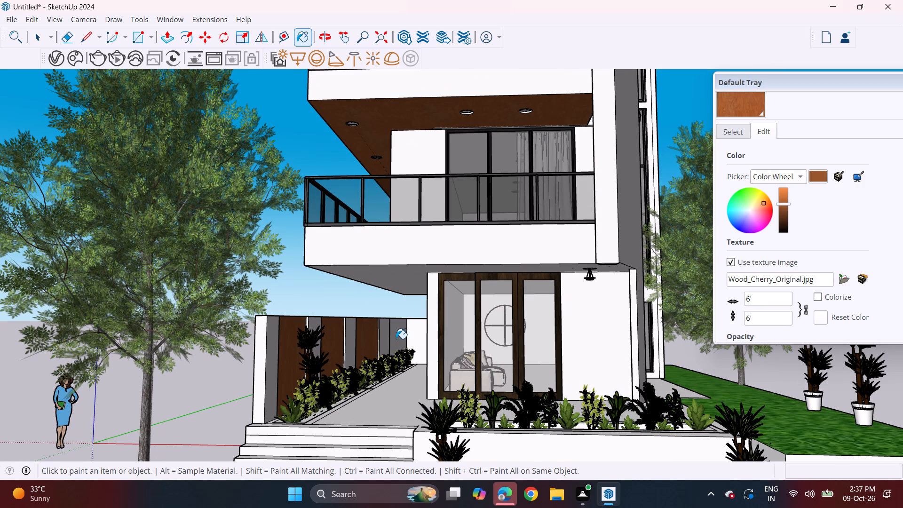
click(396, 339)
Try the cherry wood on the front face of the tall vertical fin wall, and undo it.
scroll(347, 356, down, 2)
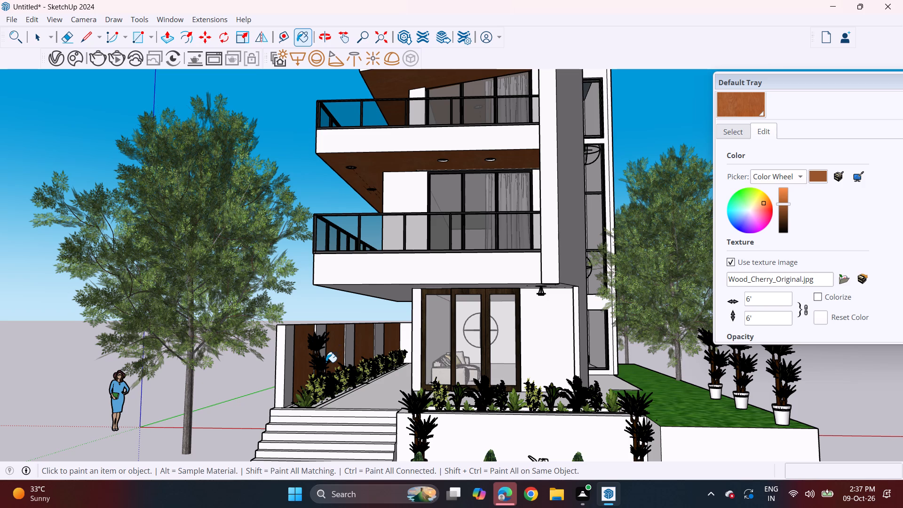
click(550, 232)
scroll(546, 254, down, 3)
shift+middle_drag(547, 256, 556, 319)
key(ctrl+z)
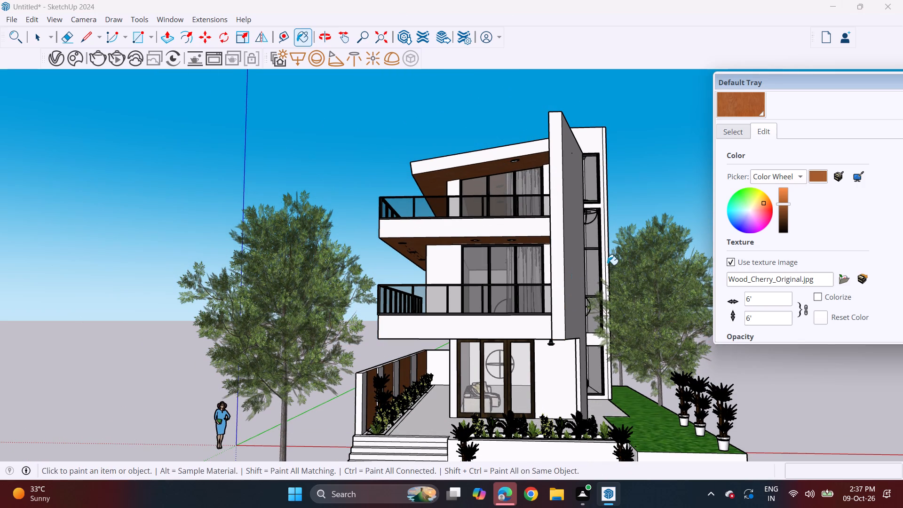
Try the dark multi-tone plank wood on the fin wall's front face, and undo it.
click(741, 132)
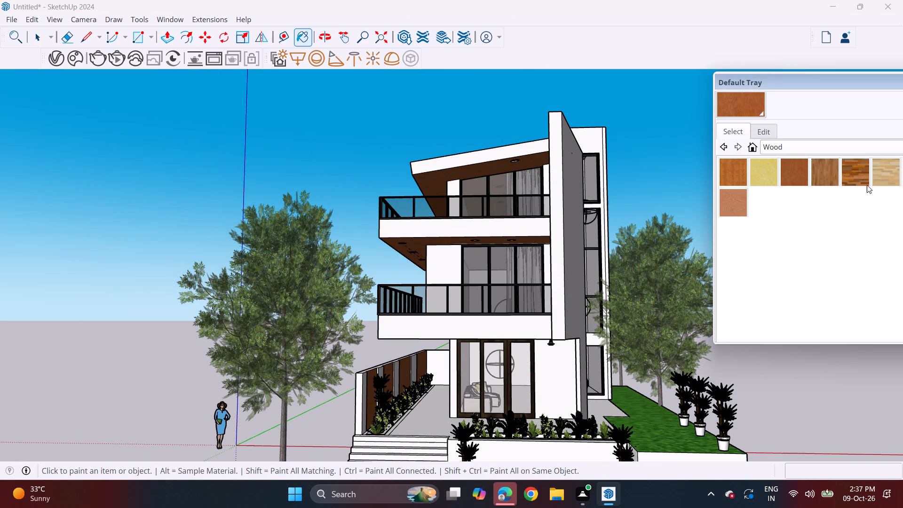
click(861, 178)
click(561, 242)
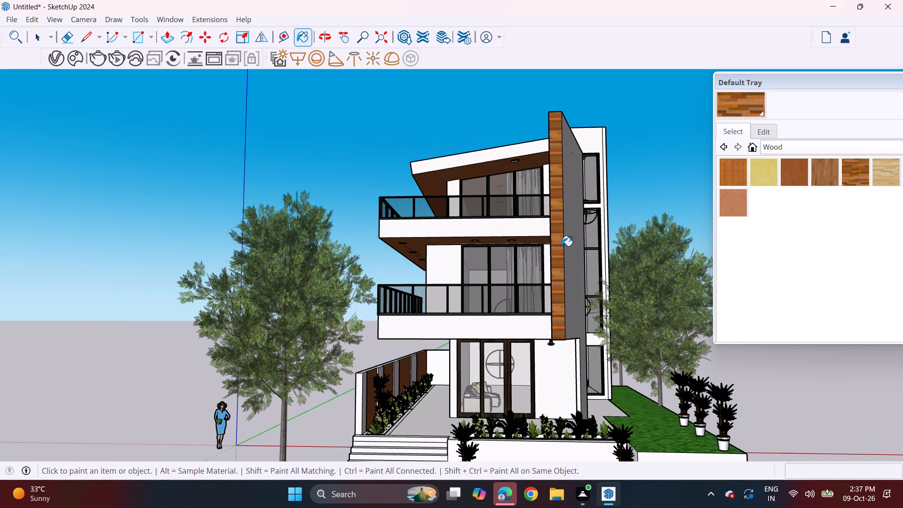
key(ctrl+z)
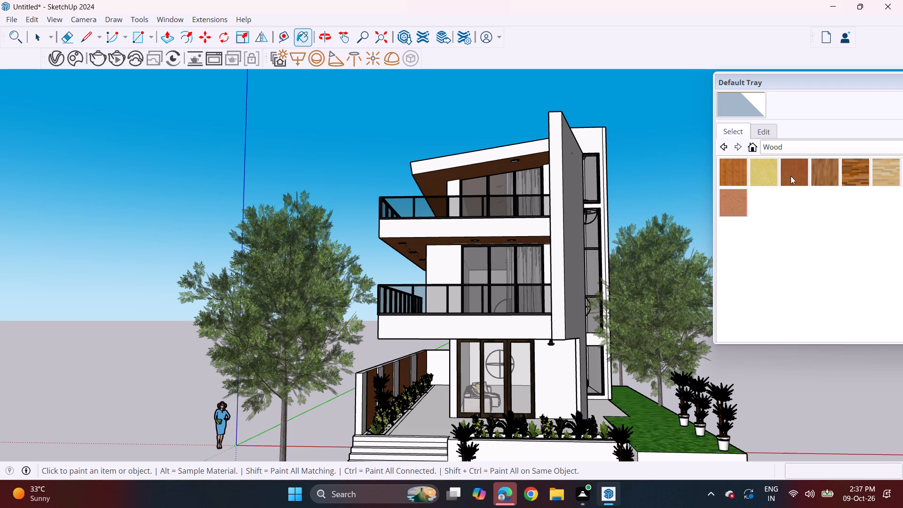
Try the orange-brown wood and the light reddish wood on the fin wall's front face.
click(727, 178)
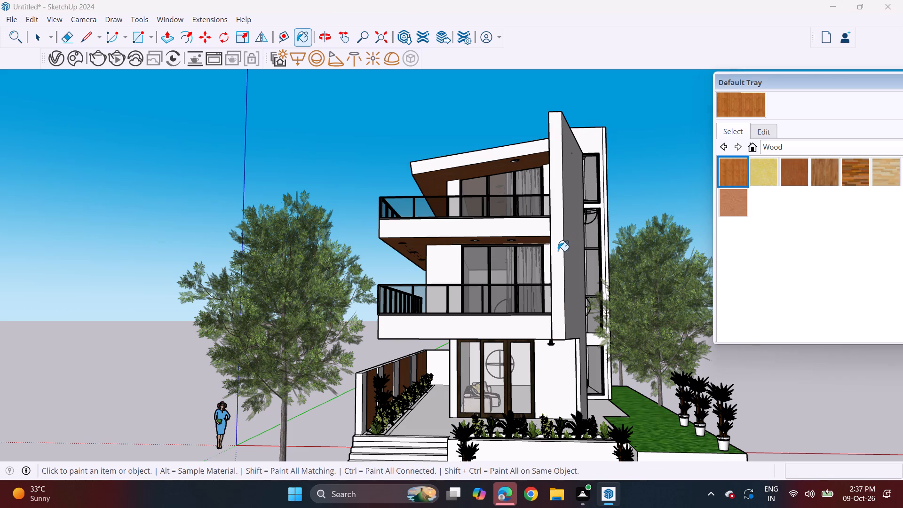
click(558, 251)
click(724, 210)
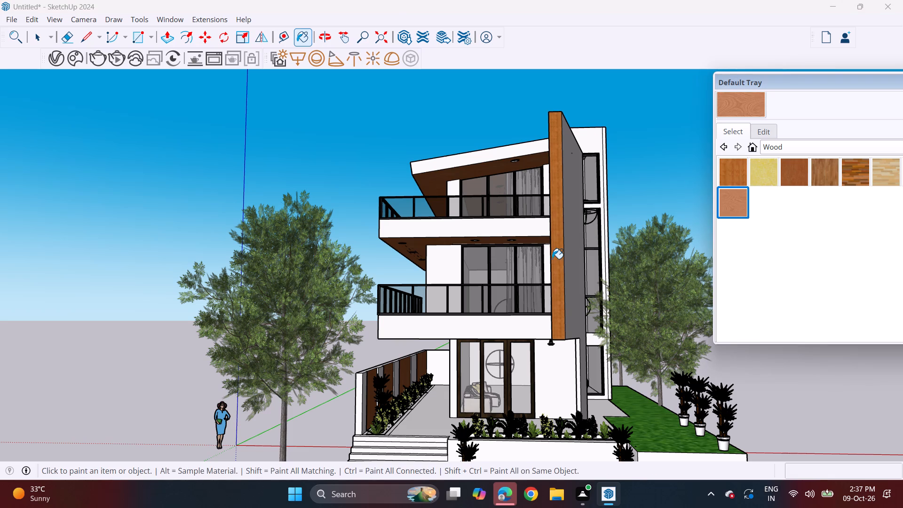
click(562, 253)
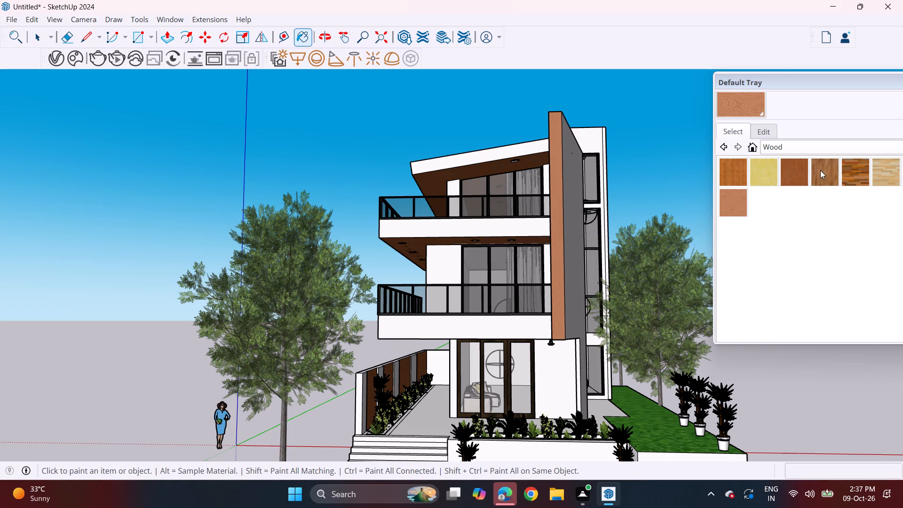
Paint the fin wall's front face with the cherry wood and lower that material's brightness to a deep brown.
double_click(789, 175)
click(554, 254)
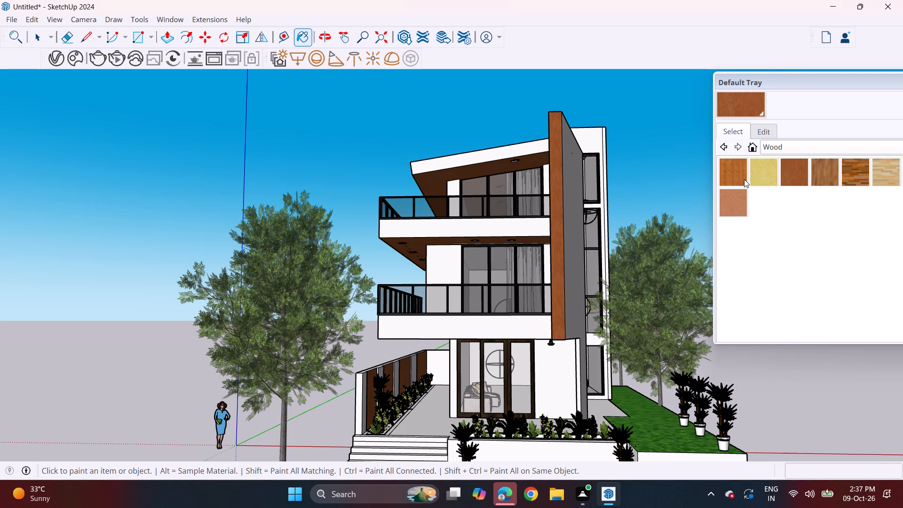
click(759, 135)
click(781, 217)
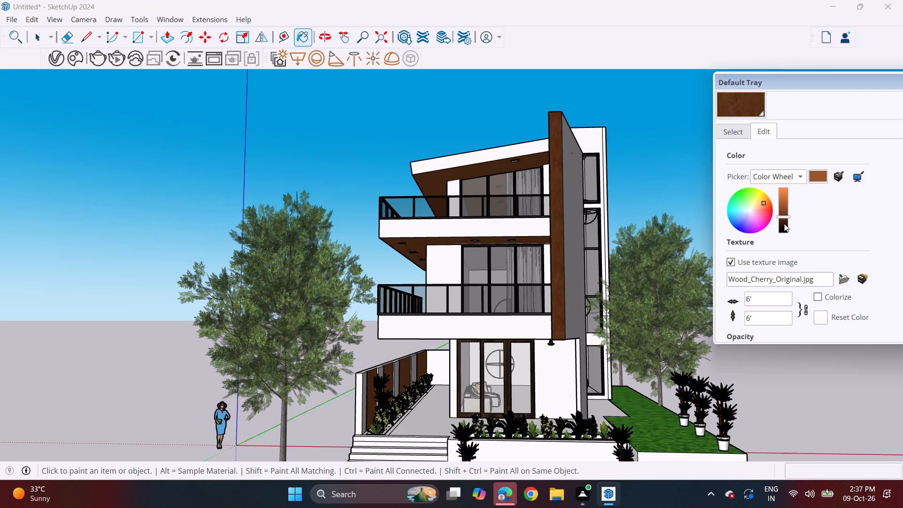
click(784, 223)
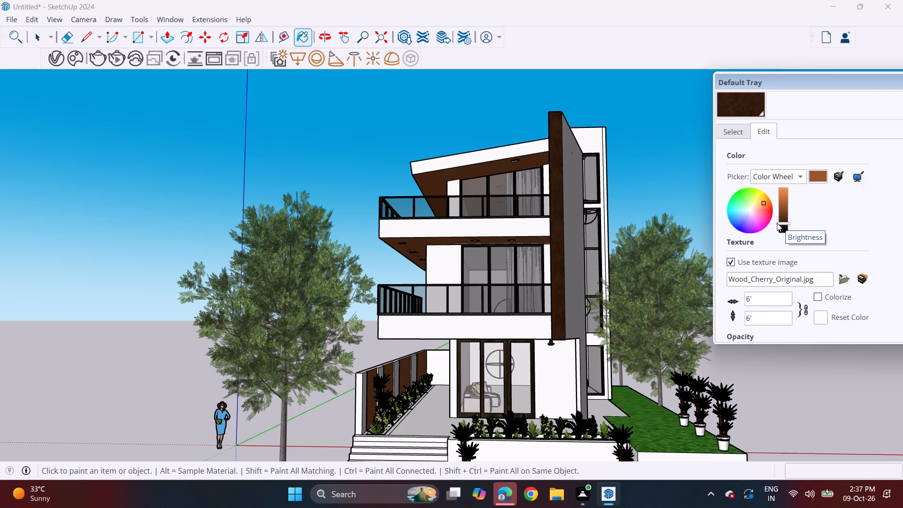
click(790, 217)
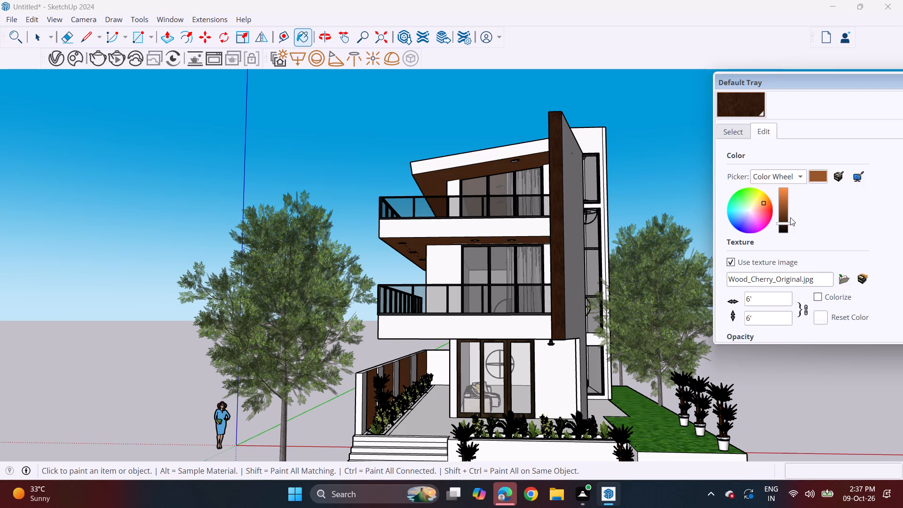
triple_click(787, 221)
Paint the four recessed boundary wall panels with the orange Roofing Scalloped Ornate material from the Roofing collection.
click(742, 131)
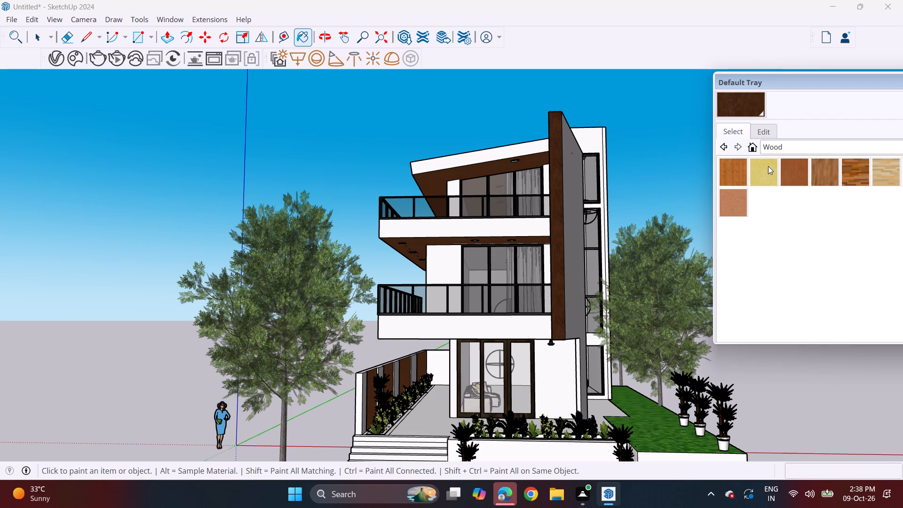
click(781, 152)
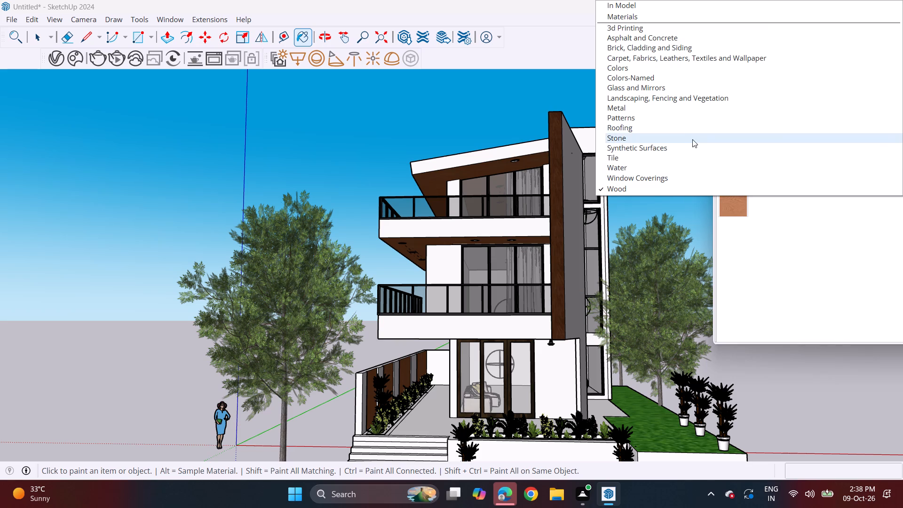
click(695, 131)
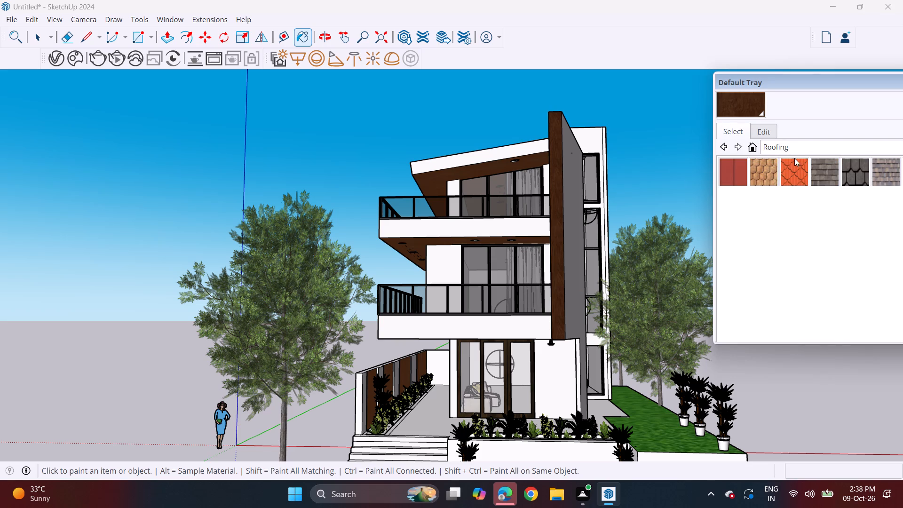
click(781, 148)
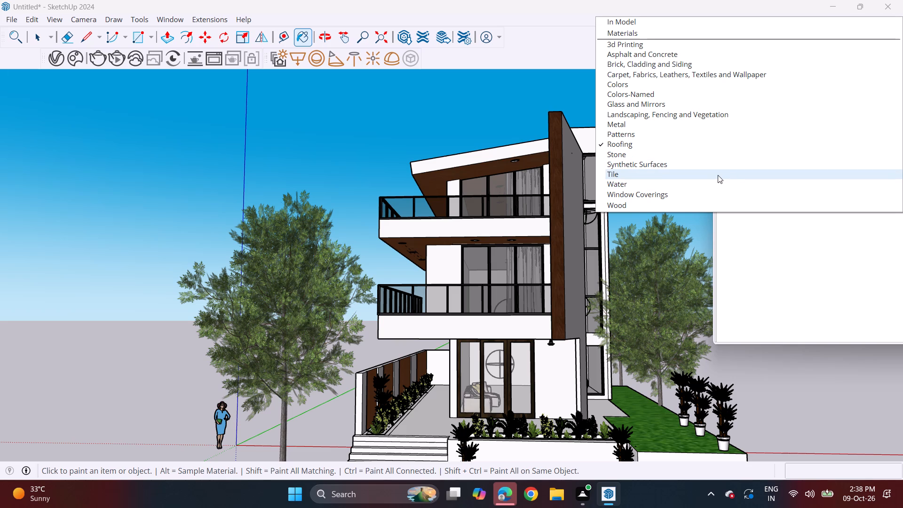
click(716, 147)
double_click(787, 178)
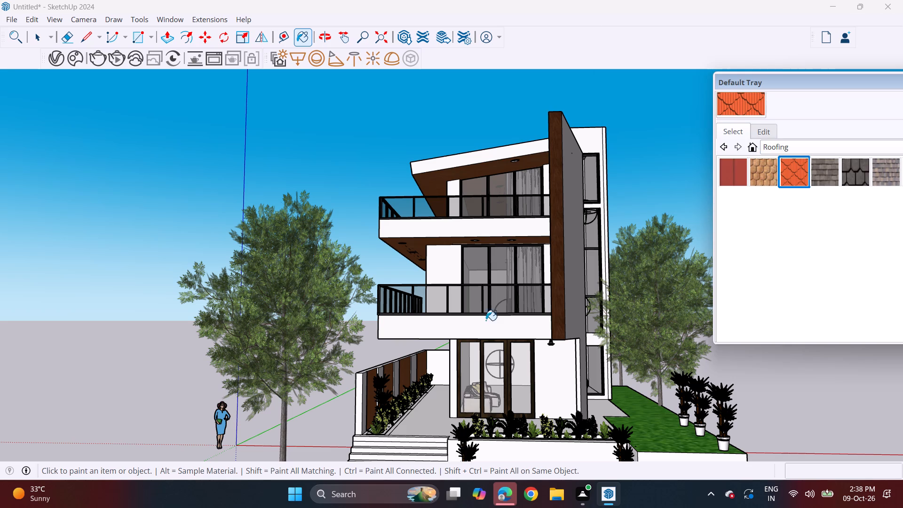
middle_drag(476, 324, 397, 339)
scroll(338, 437, up, 3)
click(335, 391)
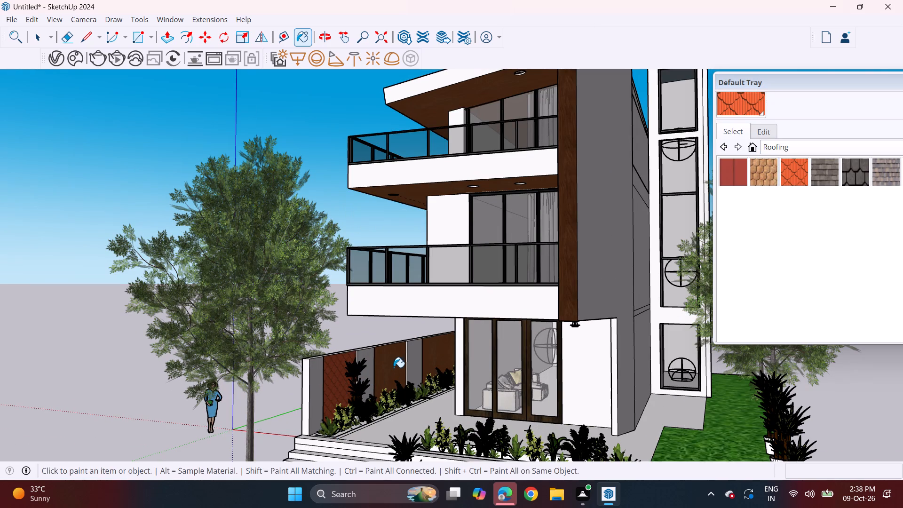
click(394, 365)
click(432, 361)
middle_drag(445, 367, 492, 365)
scroll(464, 373, up, 1)
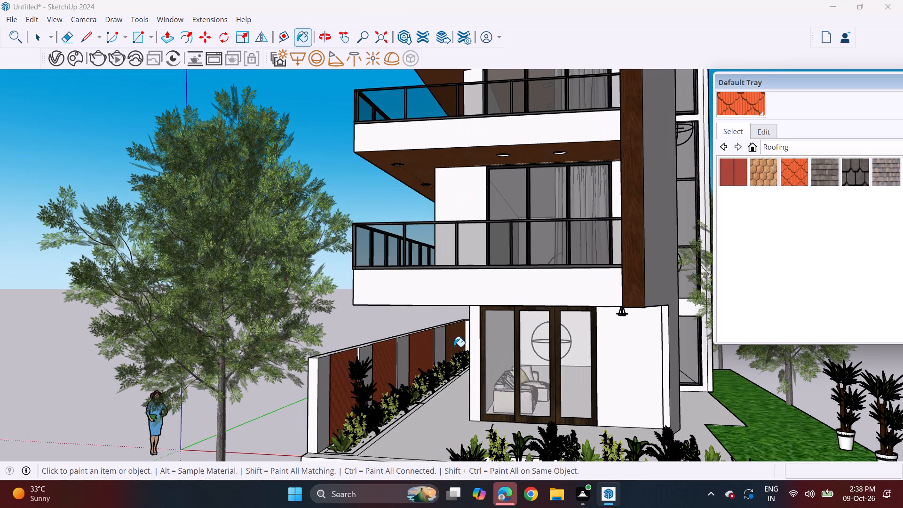
click(452, 345)
Paint the ceiling under the upper balcony and the underside of the sloped roof with the same orange scalloped roofing material.
double_click(477, 155)
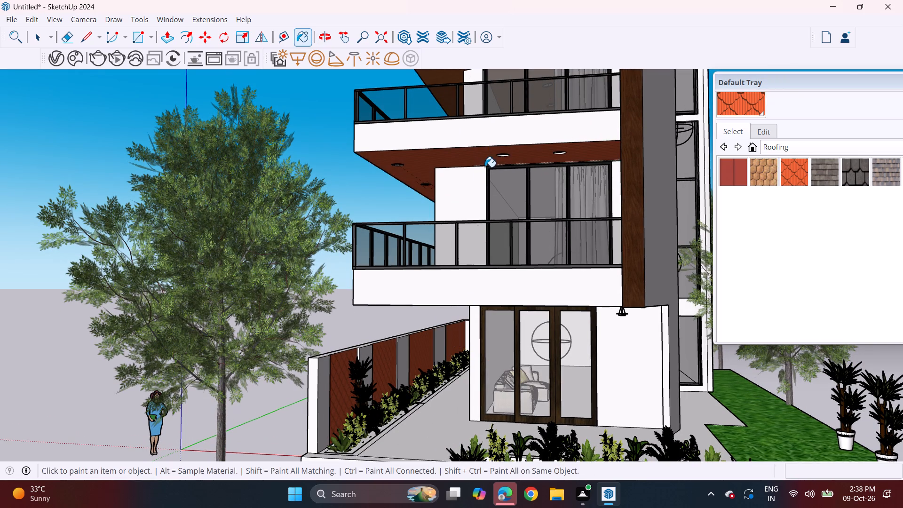
scroll(500, 180, down, 4)
shift+middle_drag(465, 187, 487, 285)
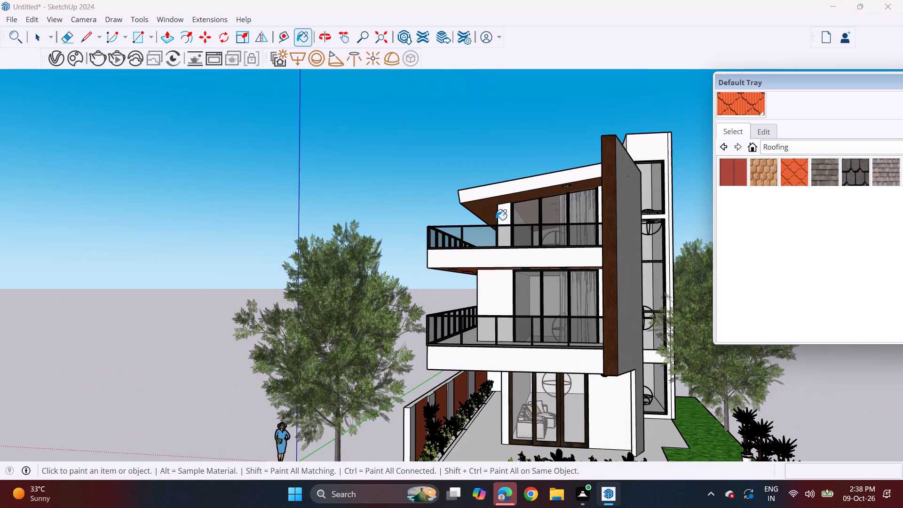
click(488, 205)
middle_drag(526, 256, 548, 243)
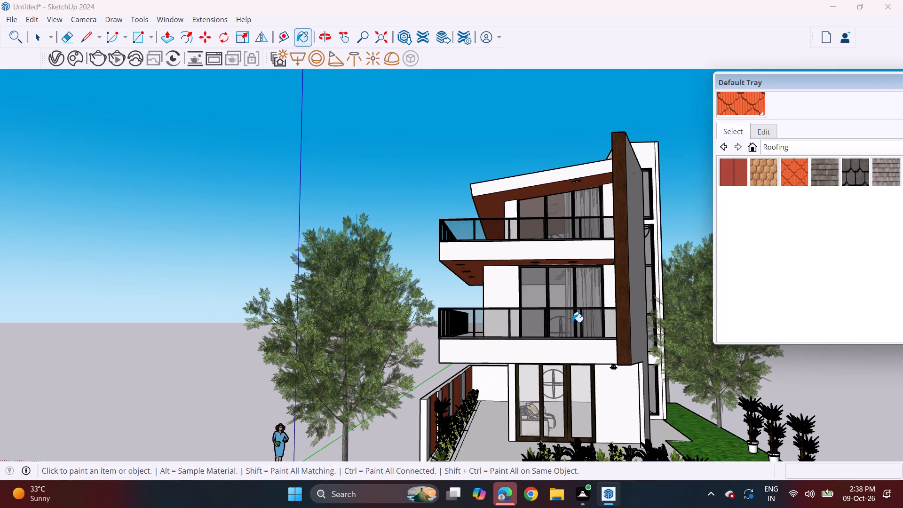
middle_drag(575, 324, 522, 297)
middle_drag(522, 323, 508, 324)
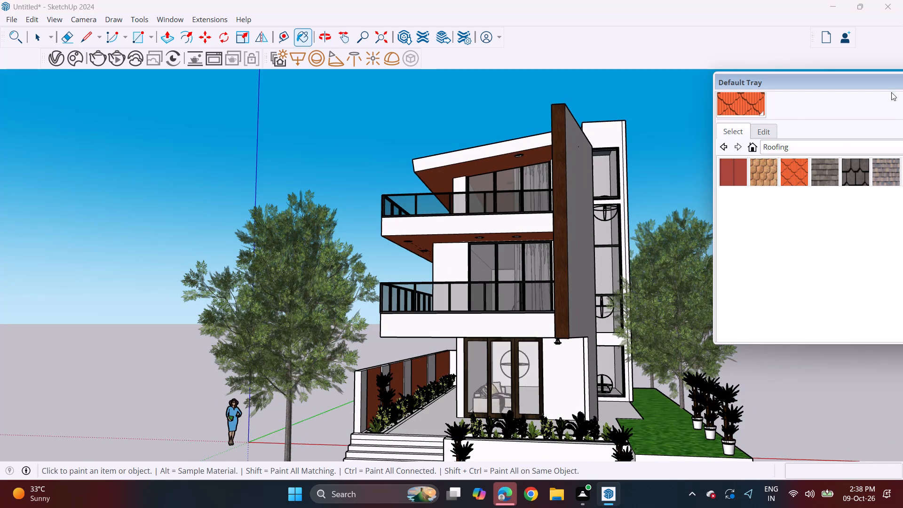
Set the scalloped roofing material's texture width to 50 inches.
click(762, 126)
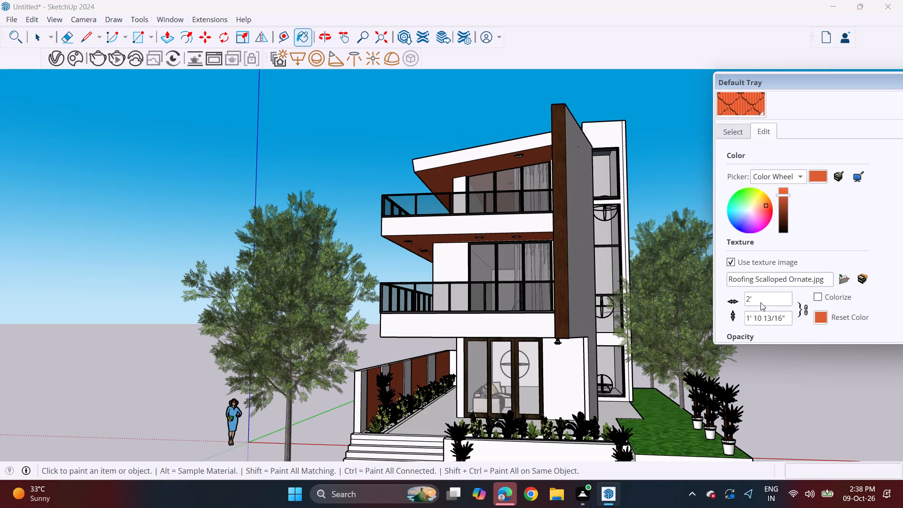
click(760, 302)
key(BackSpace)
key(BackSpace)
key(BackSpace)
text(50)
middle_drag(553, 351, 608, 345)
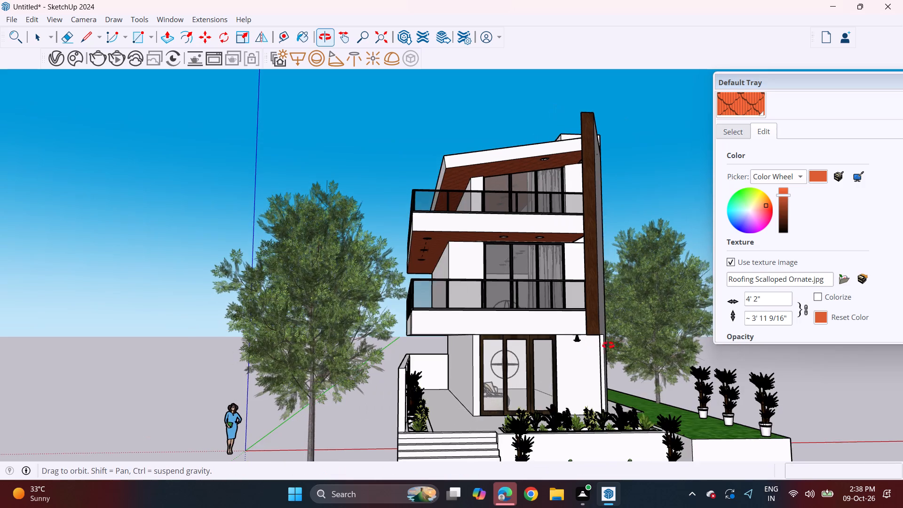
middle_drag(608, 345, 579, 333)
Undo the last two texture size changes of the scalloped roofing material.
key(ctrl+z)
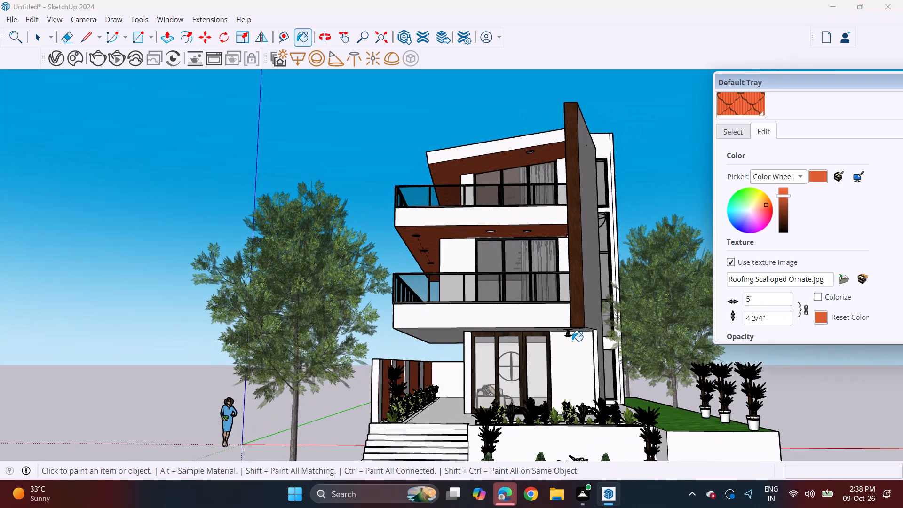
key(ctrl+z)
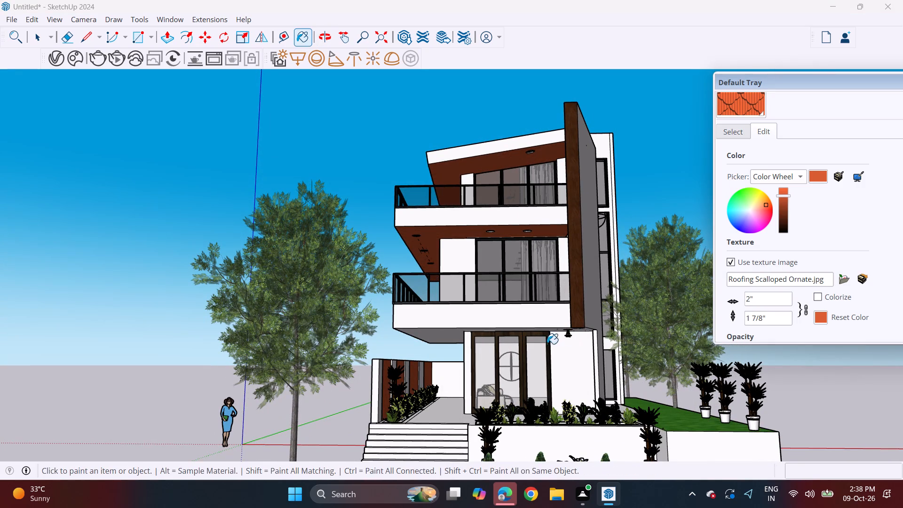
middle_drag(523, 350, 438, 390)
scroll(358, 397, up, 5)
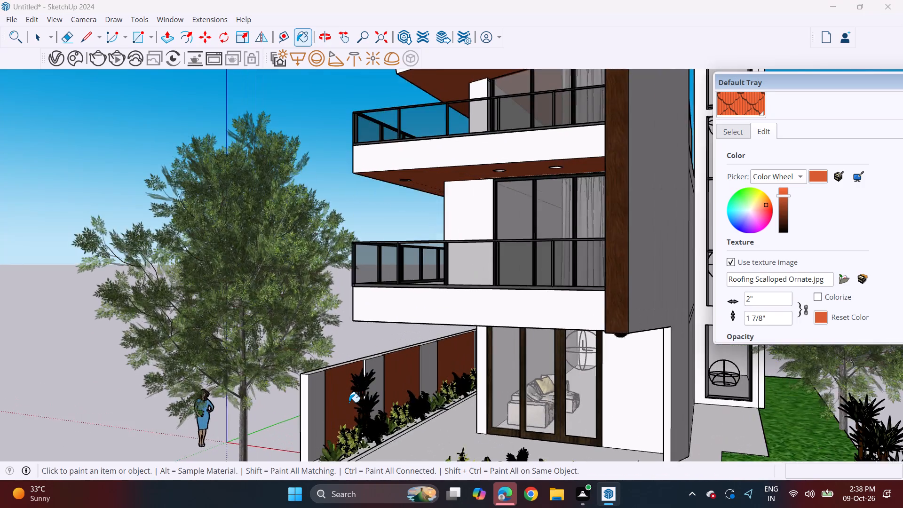
Reapply the Roofing Scalloped Ornate material to the nearest recessed panel of the boundary wall.
scroll(349, 402, up, 8)
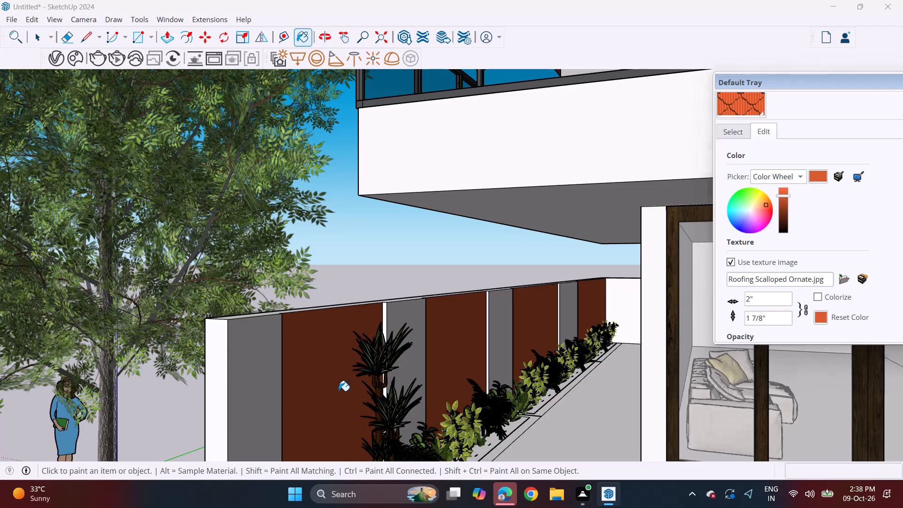
click(339, 391)
scroll(388, 387, down, 4)
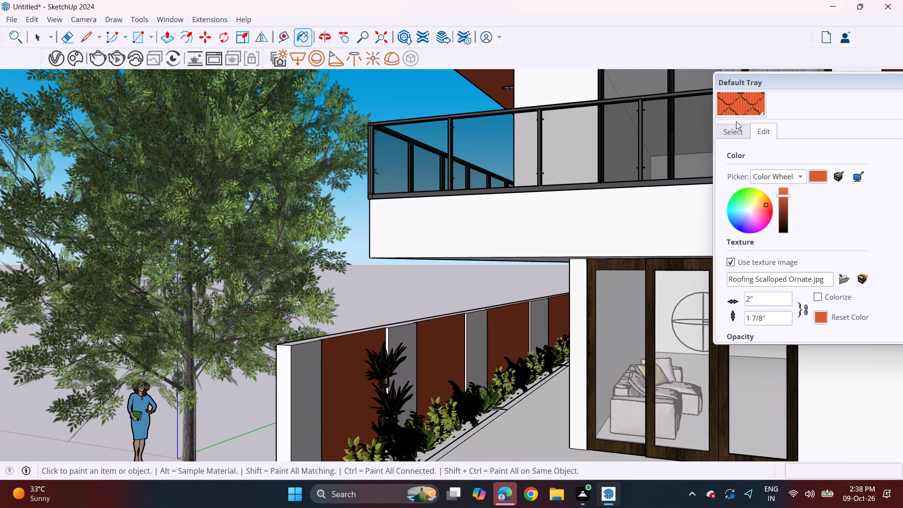
click(739, 107)
double_click(339, 378)
Examine the house's front and side facade, the soffits and the boundary wall with the applied materials.
scroll(586, 343, down, 1)
middle_drag(466, 297, 608, 265)
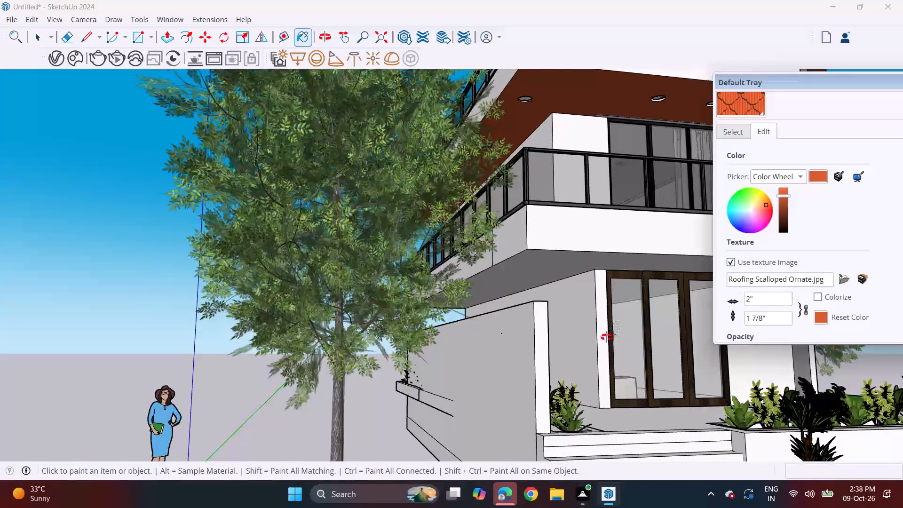
shift+middle_drag(621, 375, 536, 396)
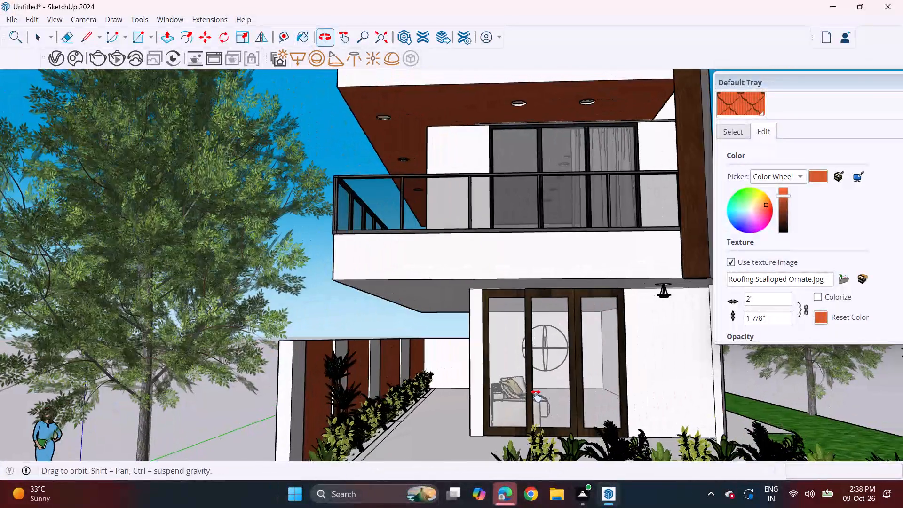
shift+middle_drag(536, 396, 530, 396)
scroll(519, 381, down, 6)
middle_drag(614, 362, 590, 360)
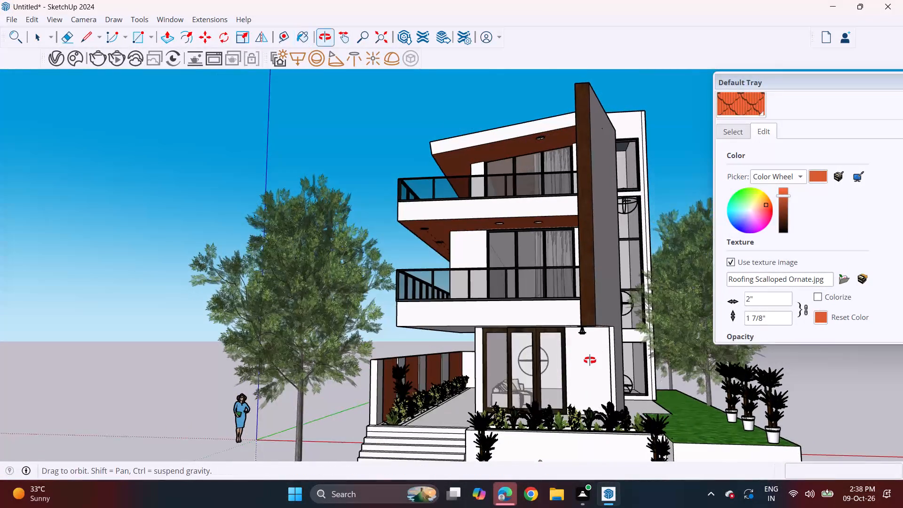
middle_drag(590, 360, 594, 362)
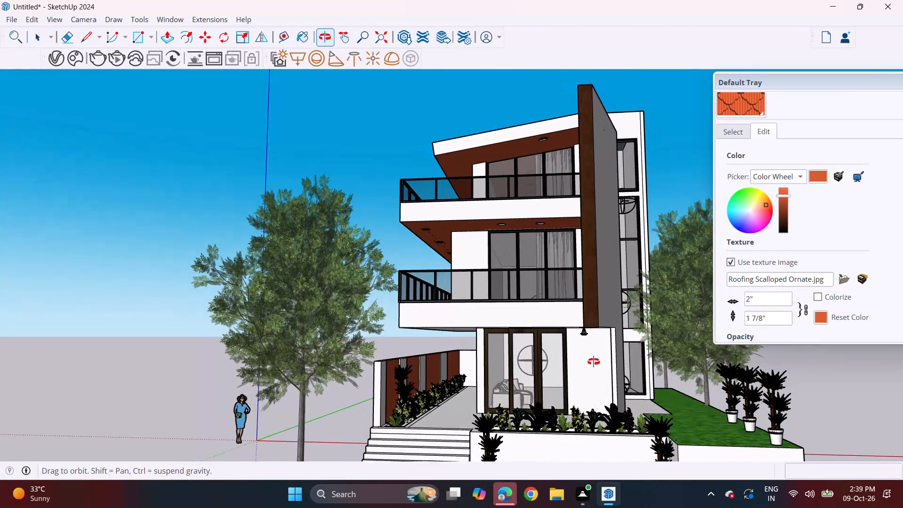
middle_drag(594, 362, 574, 366)
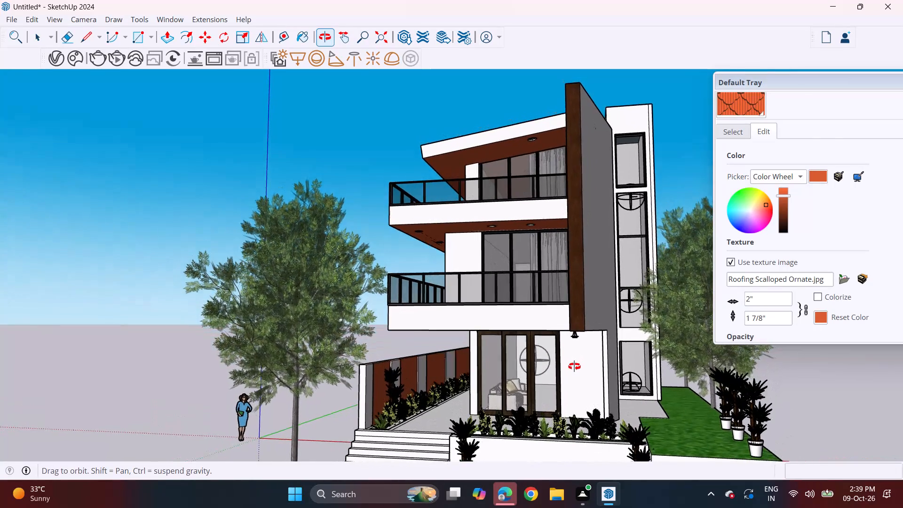
middle_drag(574, 366, 585, 373)
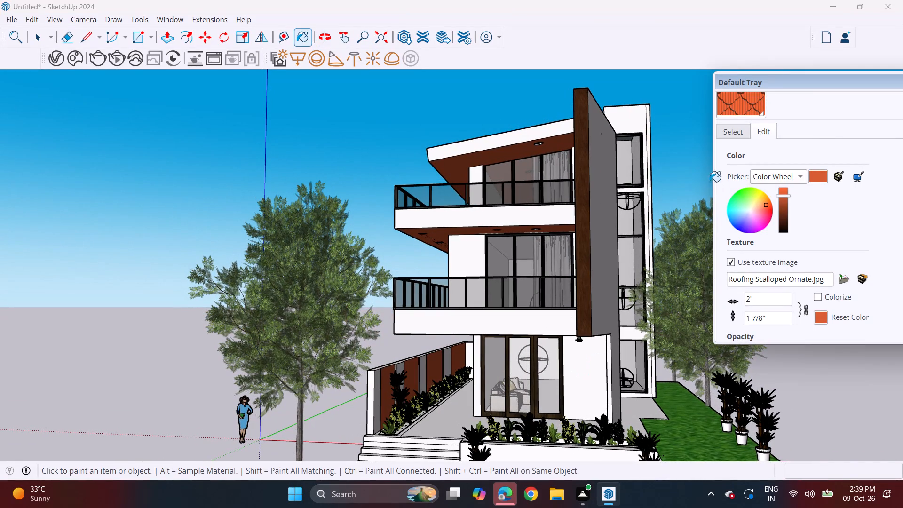
Return to the material collections and reposition the Default Tray so its full width is accessible.
click(736, 131)
scroll(757, 136, up, 4)
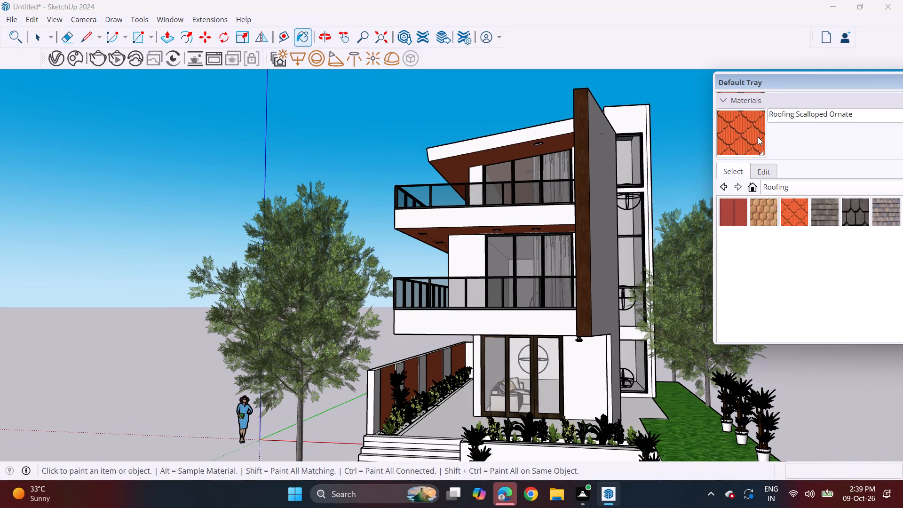
click(789, 115)
click(853, 116)
click(757, 101)
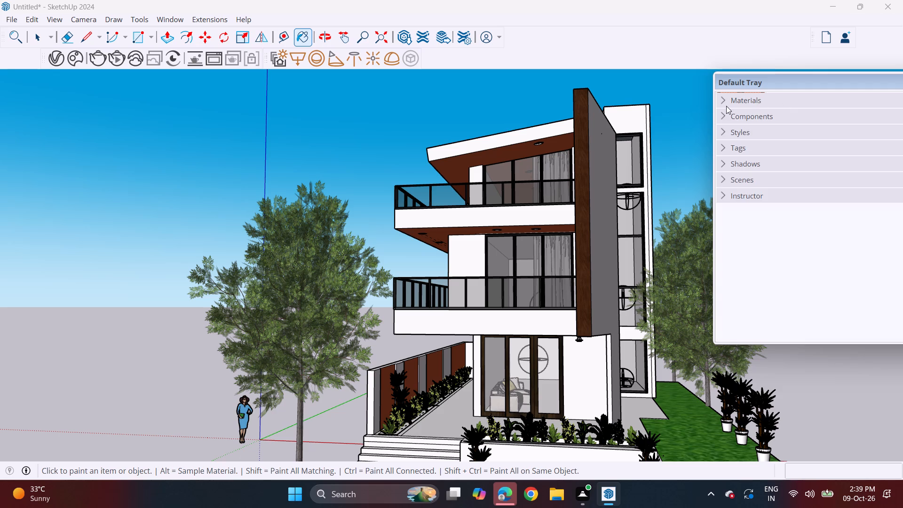
click(726, 101)
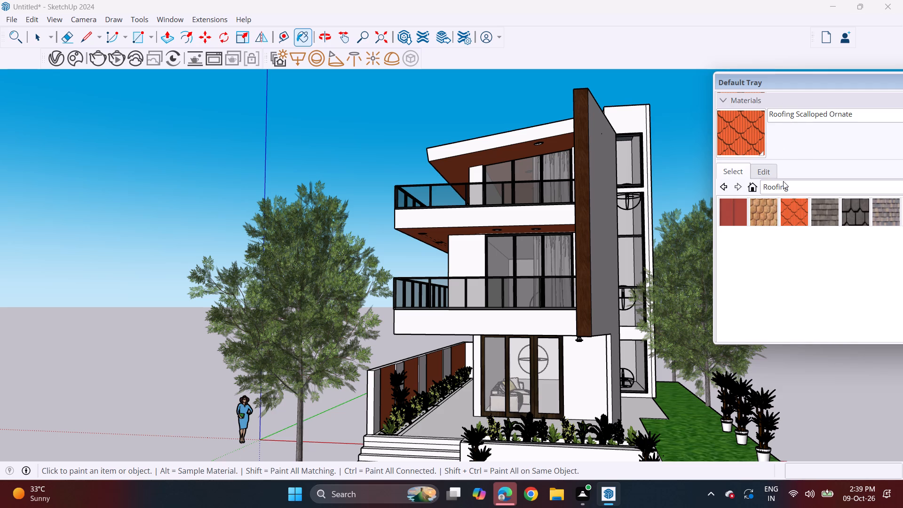
shift+drag(788, 80, 743, 111)
drag(765, 115, 727, 127)
drag(725, 127, 723, 127)
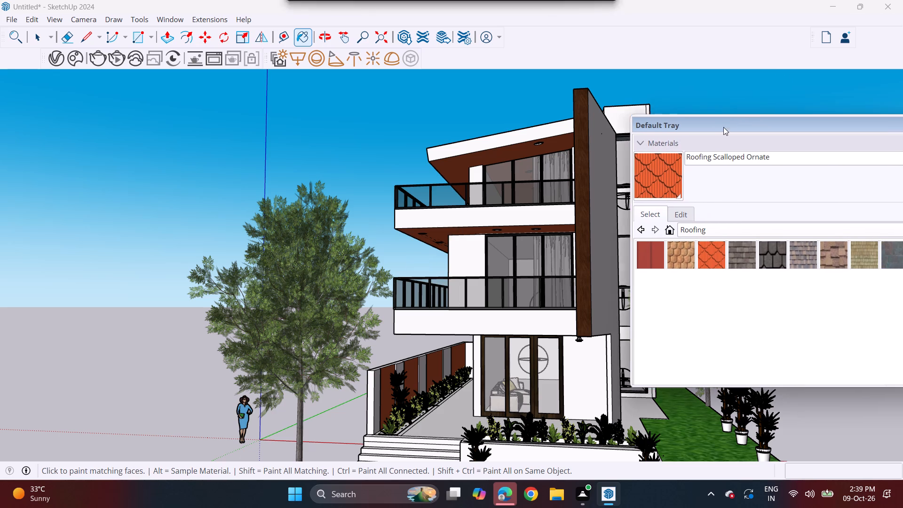
drag(723, 127, 741, 87)
click(812, 119)
click(825, 116)
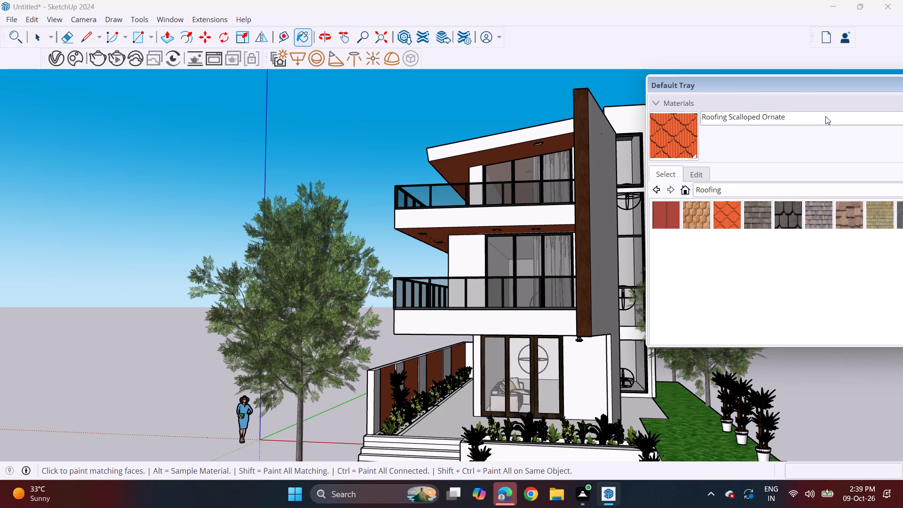
drag(804, 88, 645, 98)
click(645, 98)
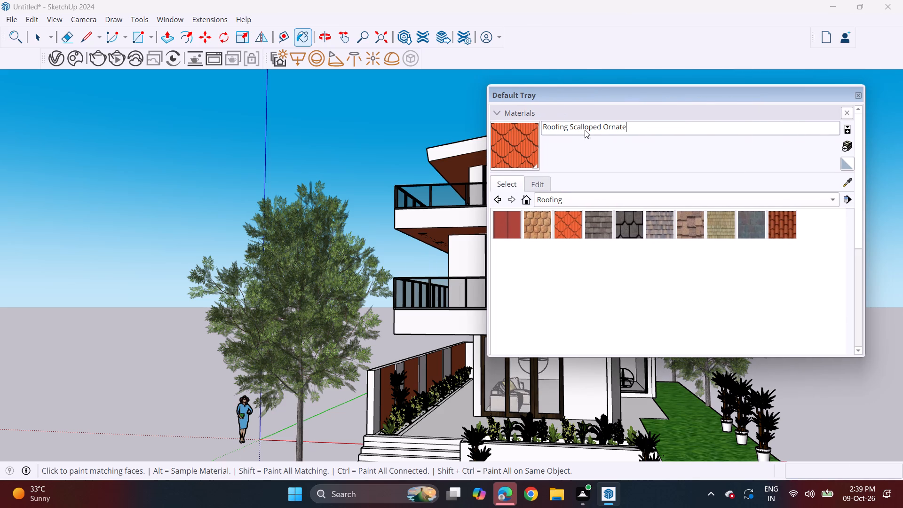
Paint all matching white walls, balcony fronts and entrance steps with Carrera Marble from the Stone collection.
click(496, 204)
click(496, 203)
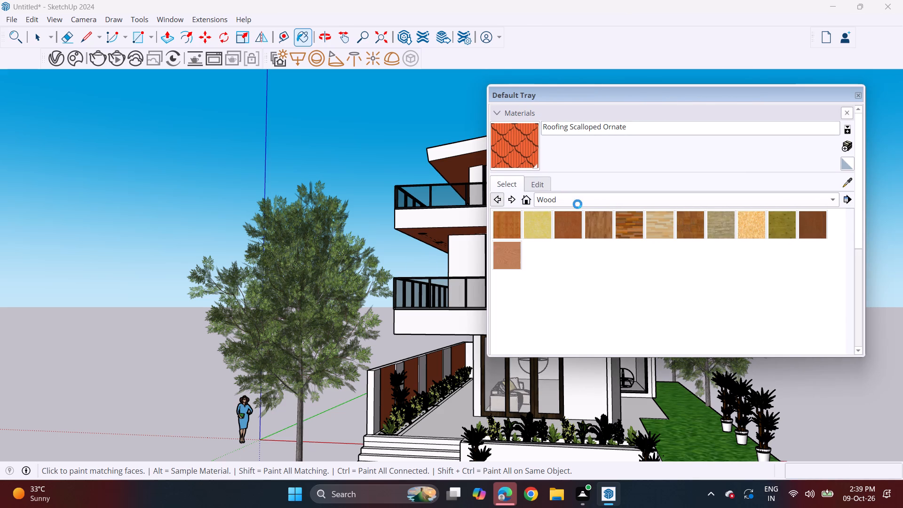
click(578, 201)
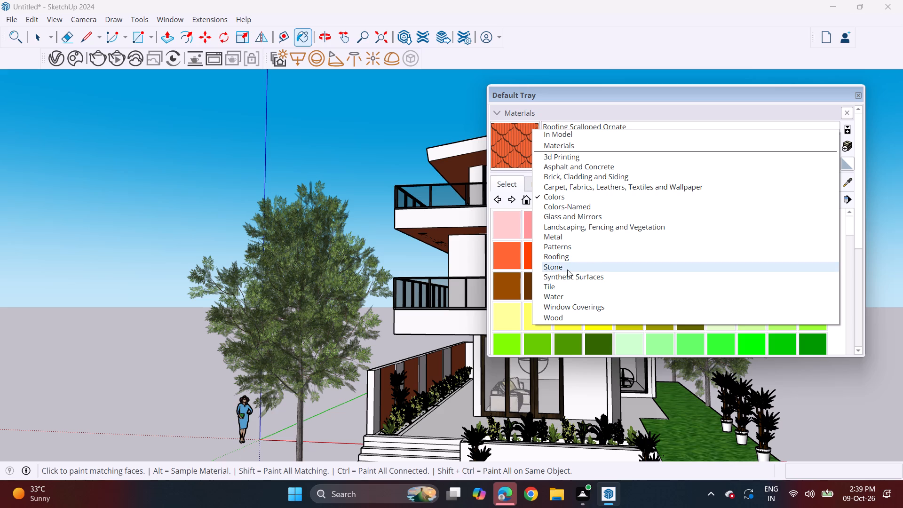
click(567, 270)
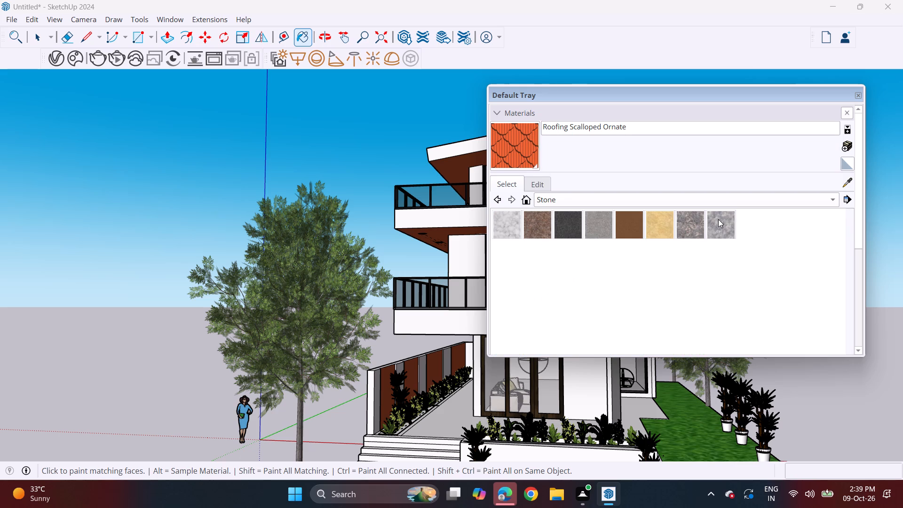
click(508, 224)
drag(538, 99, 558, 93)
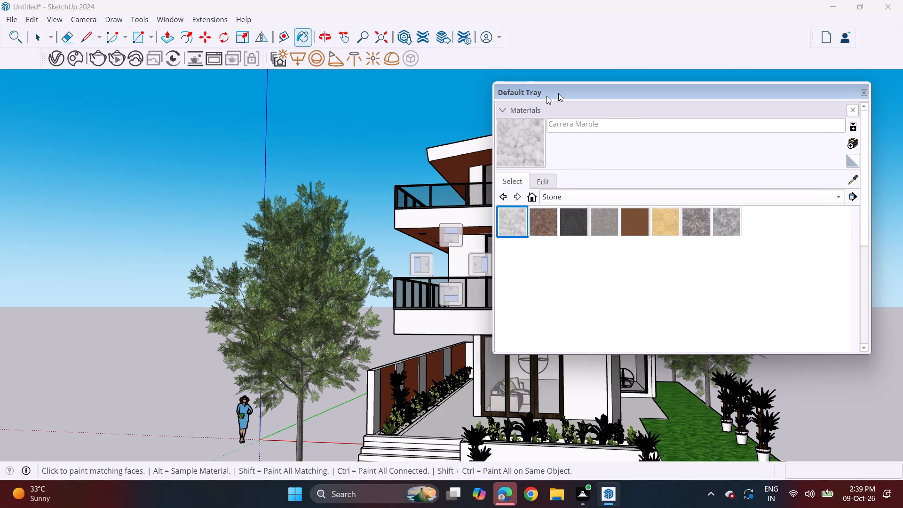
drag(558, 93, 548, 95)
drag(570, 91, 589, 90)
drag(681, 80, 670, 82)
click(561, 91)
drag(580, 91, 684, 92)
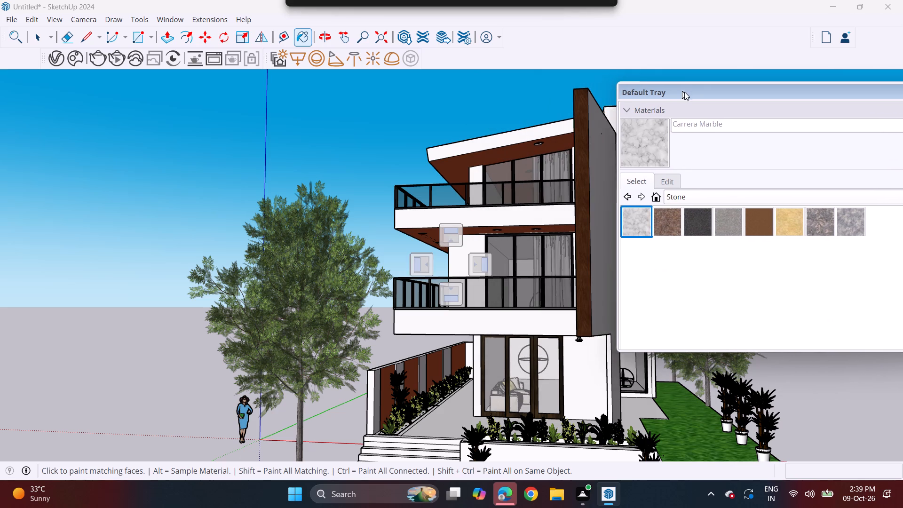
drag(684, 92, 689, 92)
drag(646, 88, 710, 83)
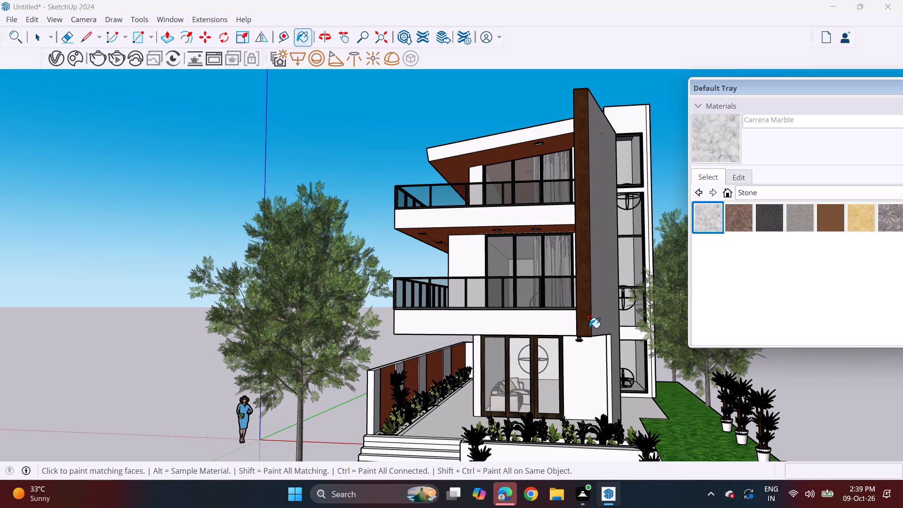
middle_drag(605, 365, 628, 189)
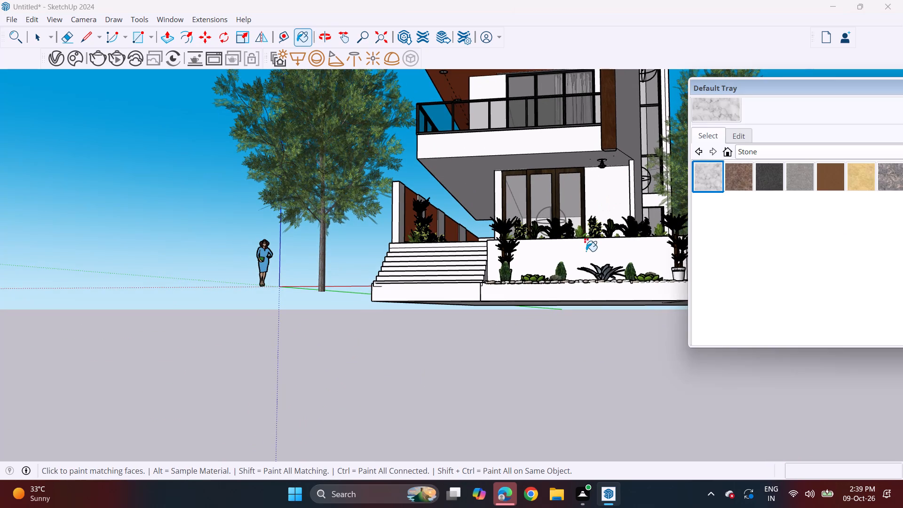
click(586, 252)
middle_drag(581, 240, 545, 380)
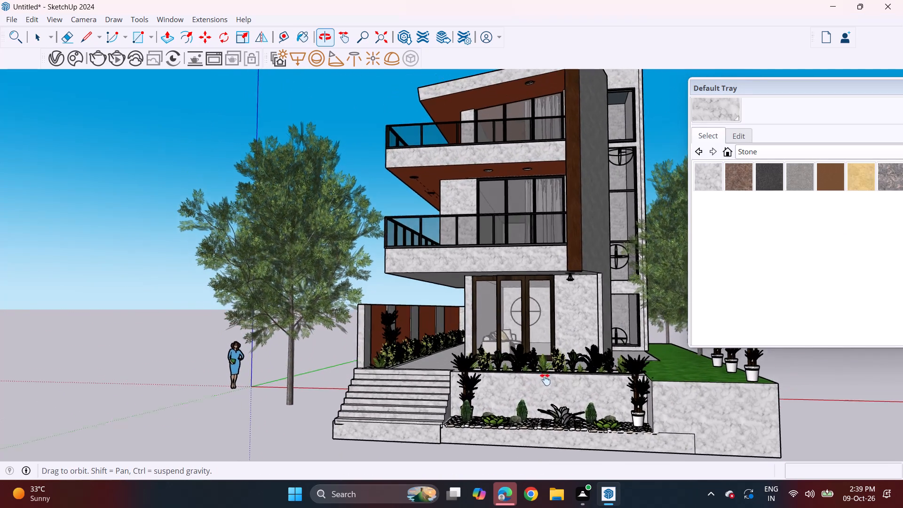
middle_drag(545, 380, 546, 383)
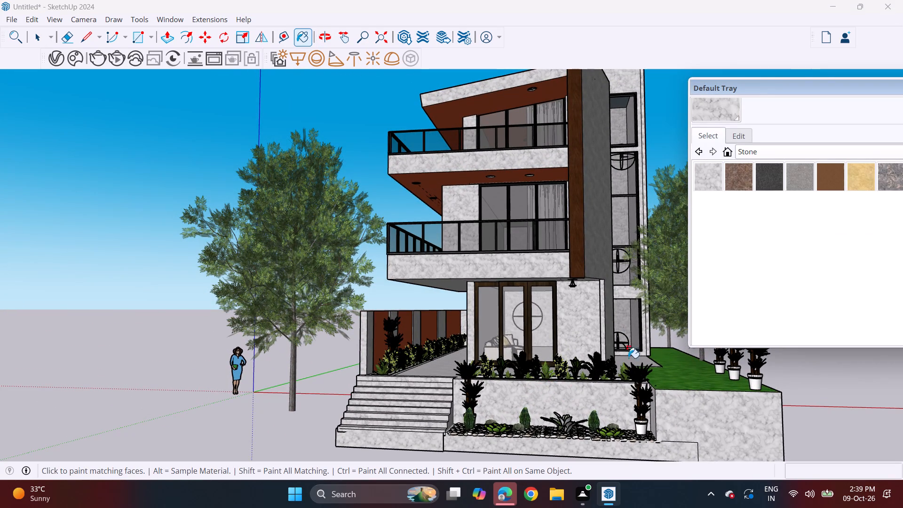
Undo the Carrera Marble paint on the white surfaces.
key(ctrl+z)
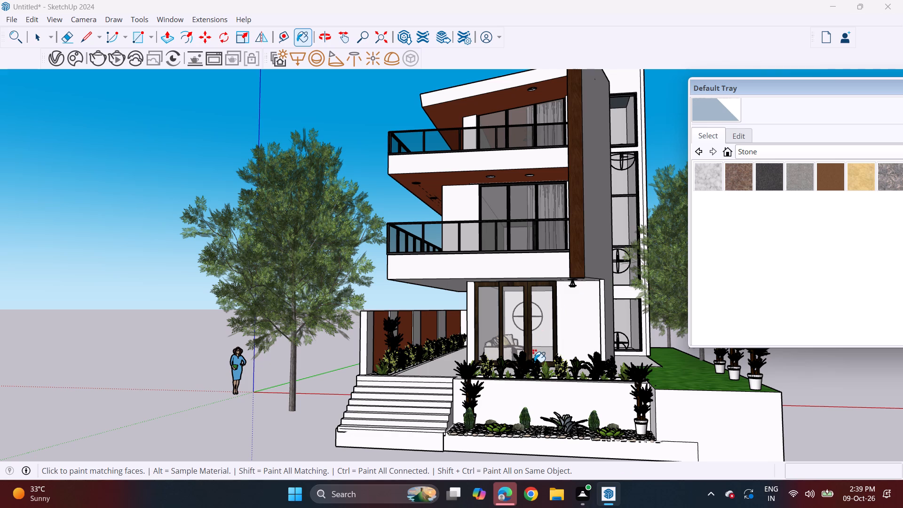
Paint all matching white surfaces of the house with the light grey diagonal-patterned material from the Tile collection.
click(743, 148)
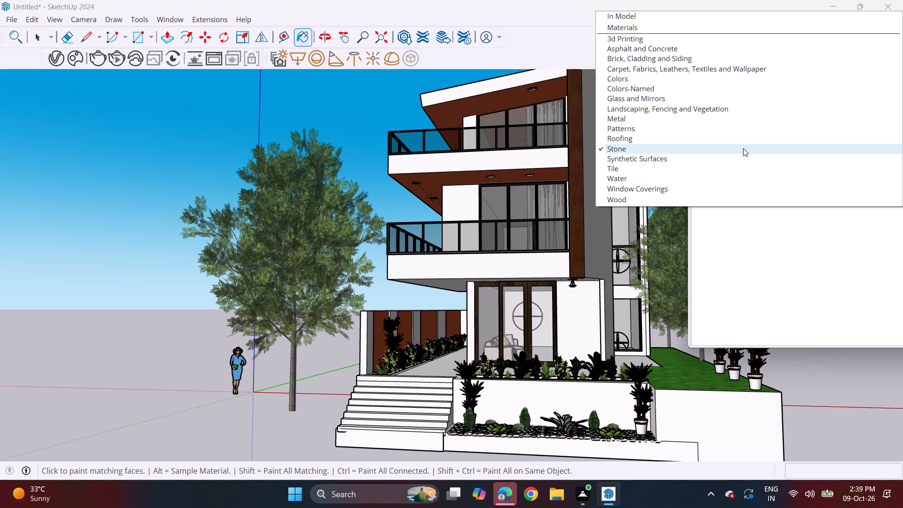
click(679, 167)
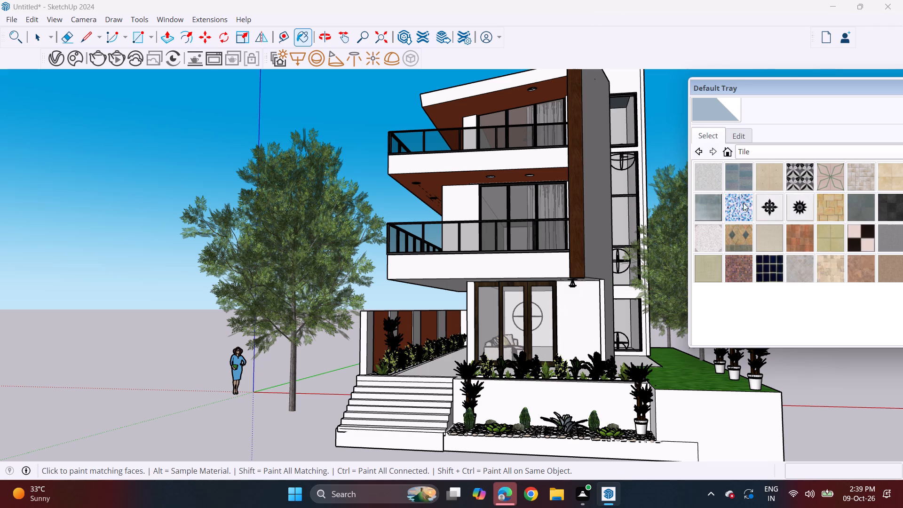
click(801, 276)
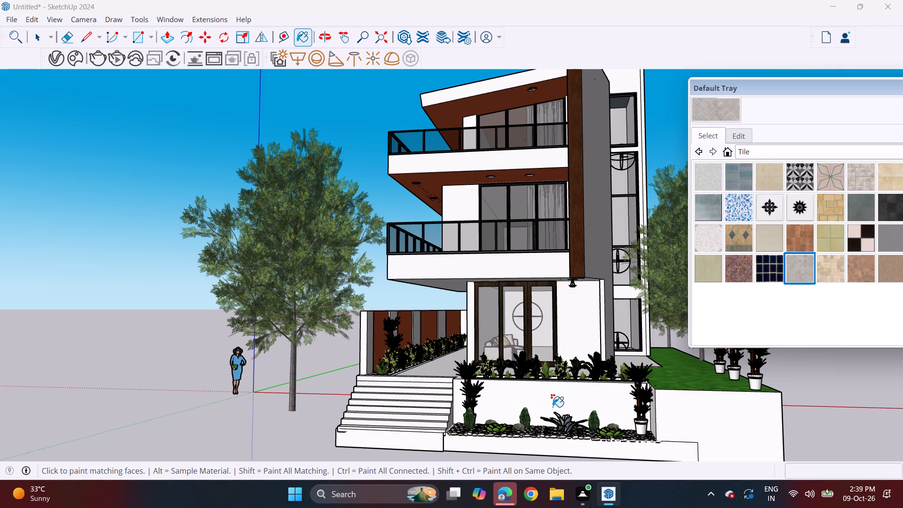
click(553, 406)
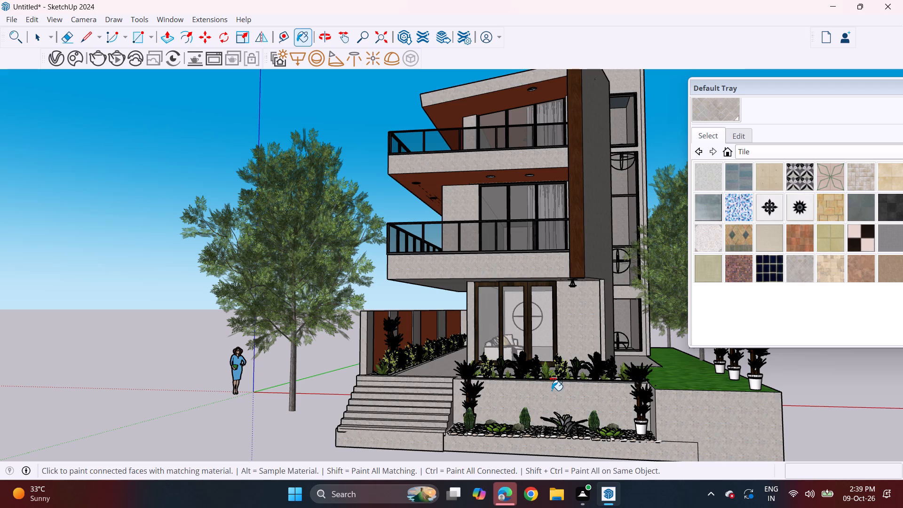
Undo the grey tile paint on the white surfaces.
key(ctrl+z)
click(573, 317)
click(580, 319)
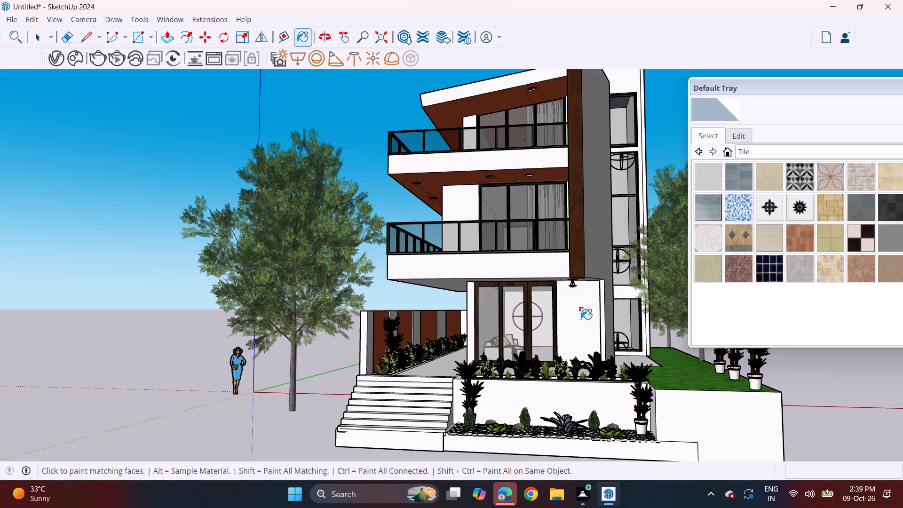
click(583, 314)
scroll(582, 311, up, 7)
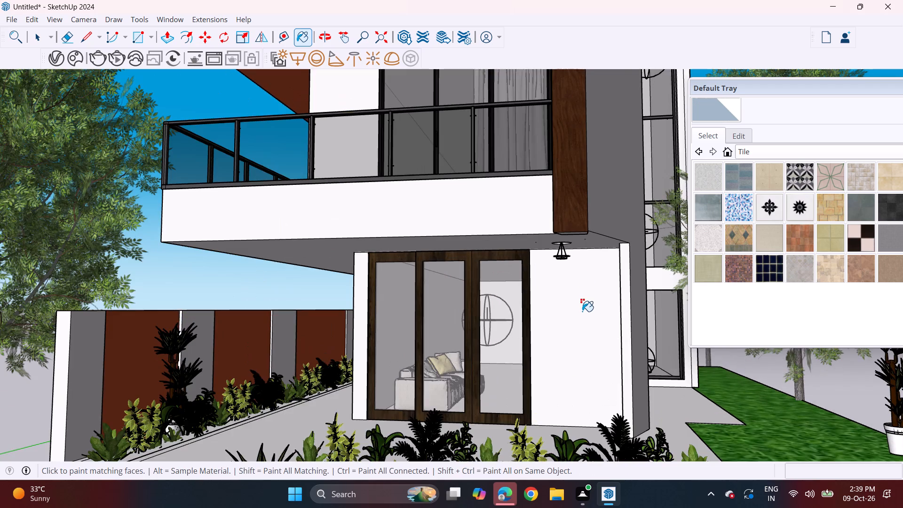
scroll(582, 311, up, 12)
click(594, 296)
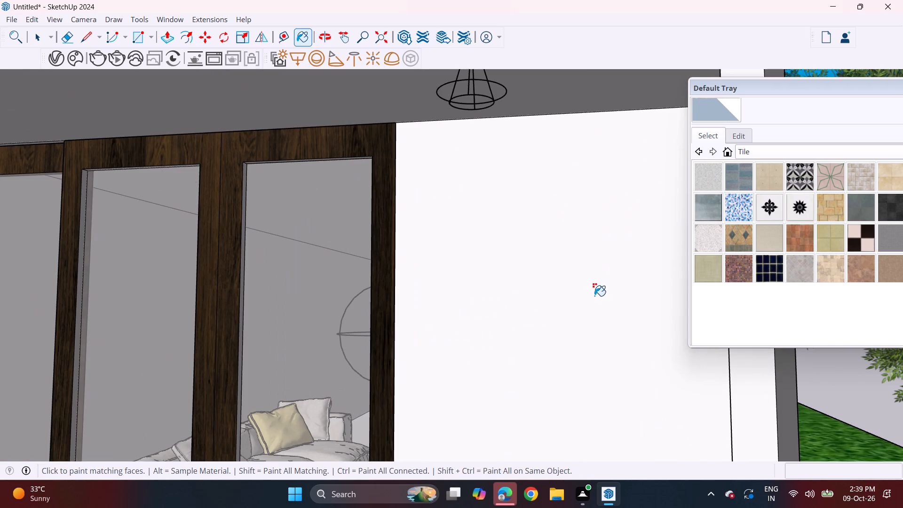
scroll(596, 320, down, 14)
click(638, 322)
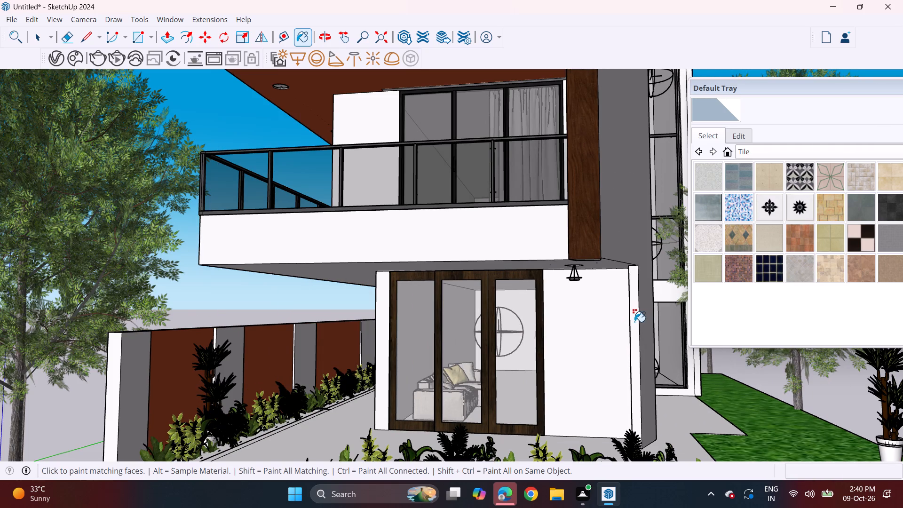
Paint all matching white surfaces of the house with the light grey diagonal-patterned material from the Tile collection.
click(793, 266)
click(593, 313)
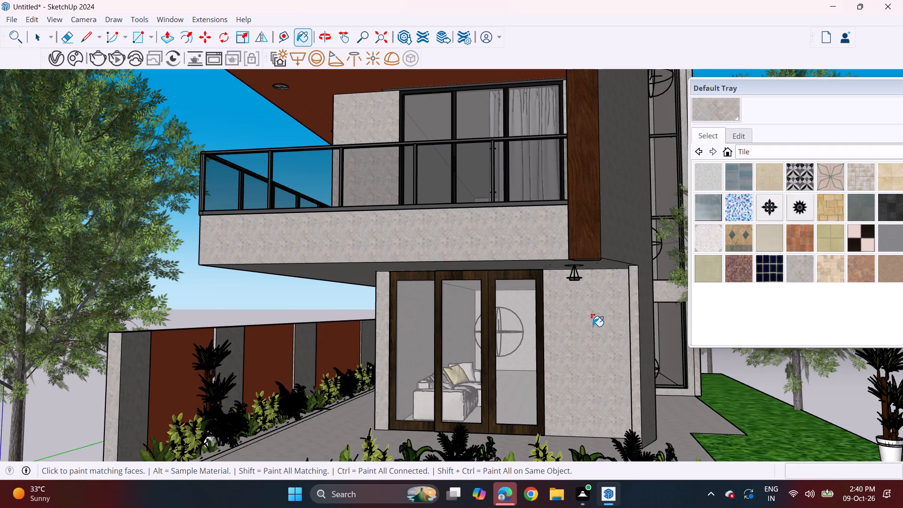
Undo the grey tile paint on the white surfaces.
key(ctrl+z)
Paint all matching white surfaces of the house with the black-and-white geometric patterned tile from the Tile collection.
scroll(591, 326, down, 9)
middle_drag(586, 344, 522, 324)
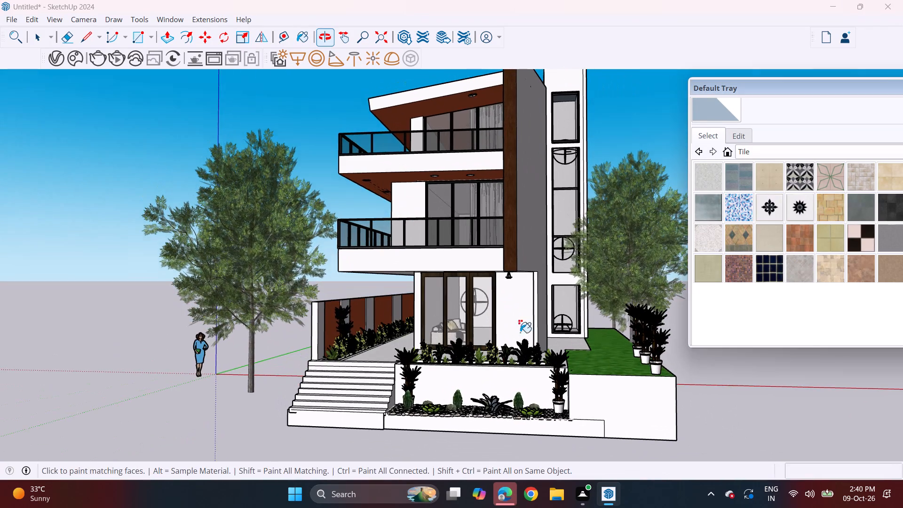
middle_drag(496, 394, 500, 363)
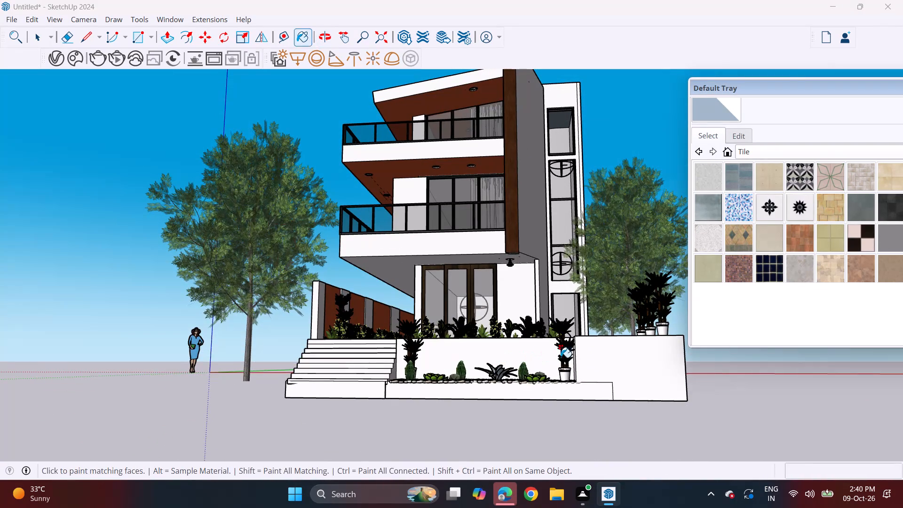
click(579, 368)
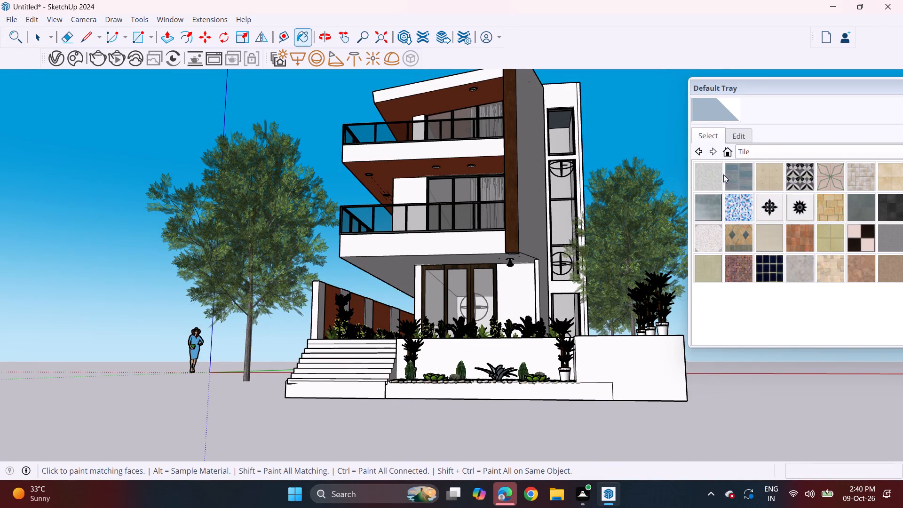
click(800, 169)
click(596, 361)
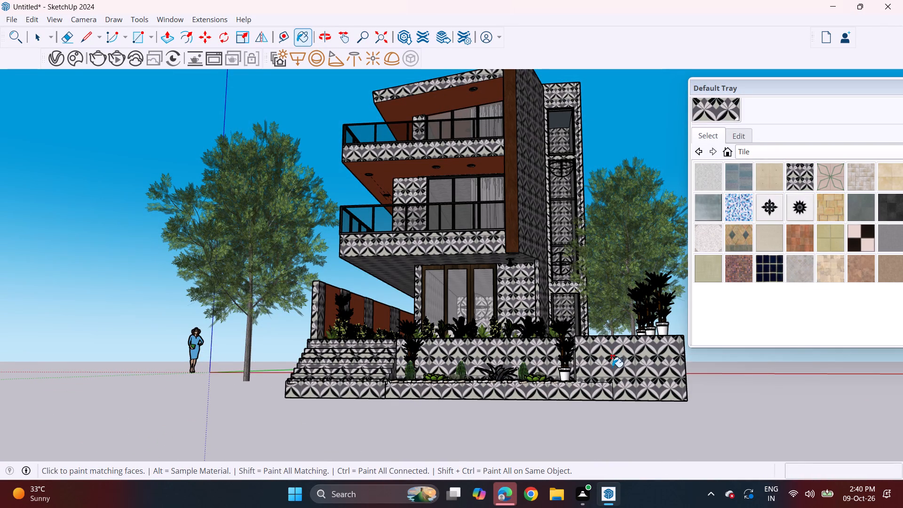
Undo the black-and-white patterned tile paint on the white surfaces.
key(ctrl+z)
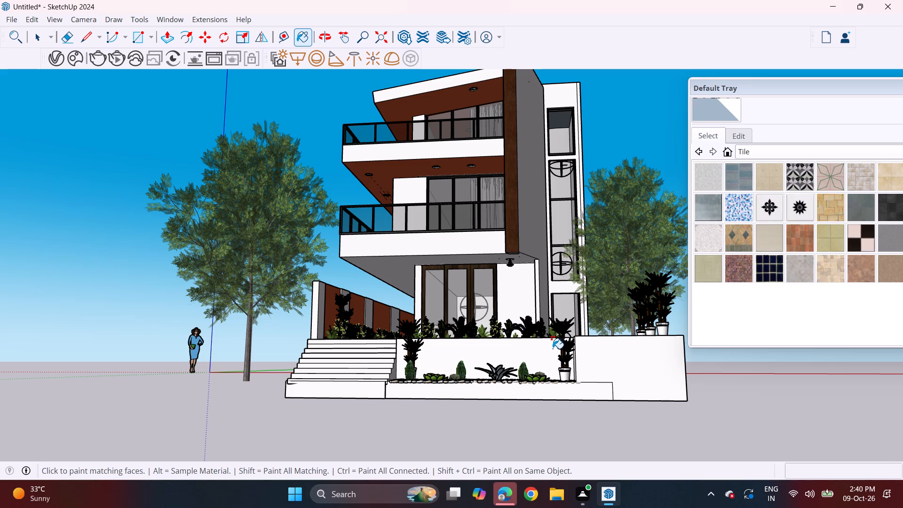
Paint all matching reddish-brown soffits and boundary wall panels with the plain reddish-brown material from the Wood collection.
click(747, 148)
click(691, 184)
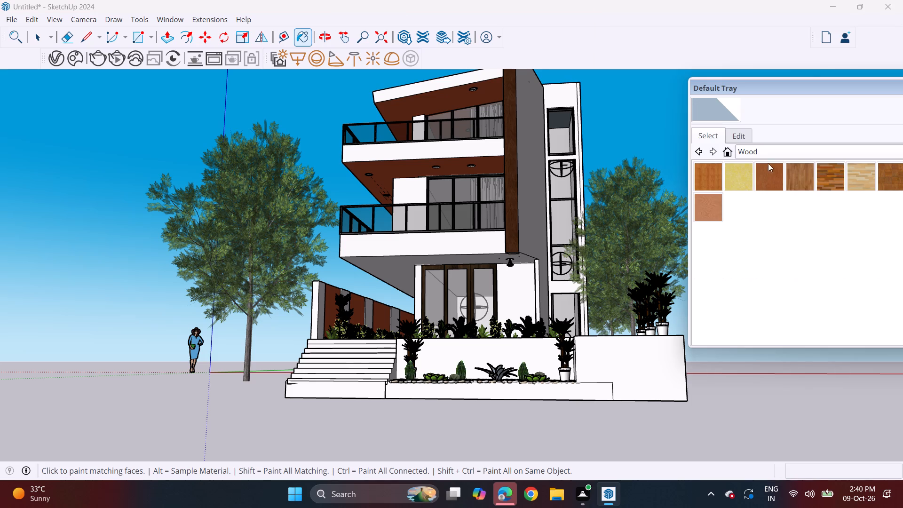
click(773, 171)
click(428, 102)
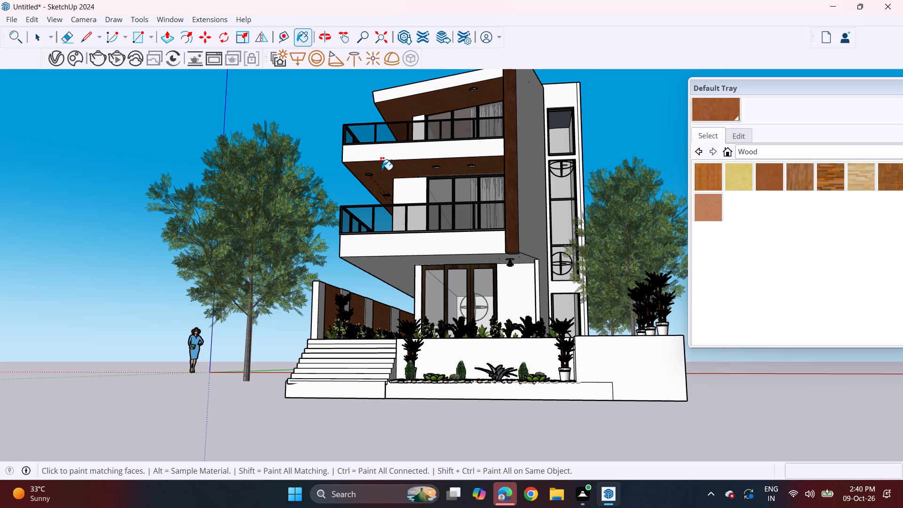
Paint all matching white walls, balcony fronts and entrance steps with the lightest visible grey from the Colors collection.
middle_drag(393, 300, 410, 365)
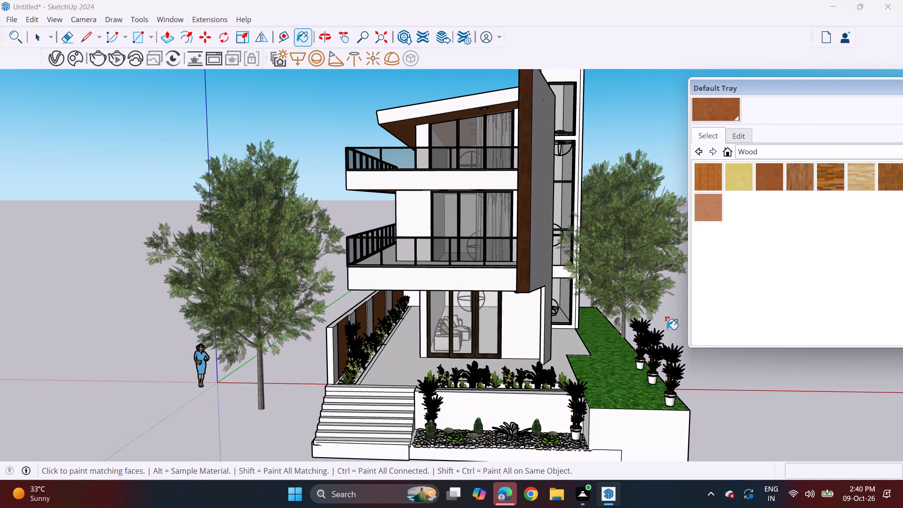
middle_drag(509, 400, 500, 356)
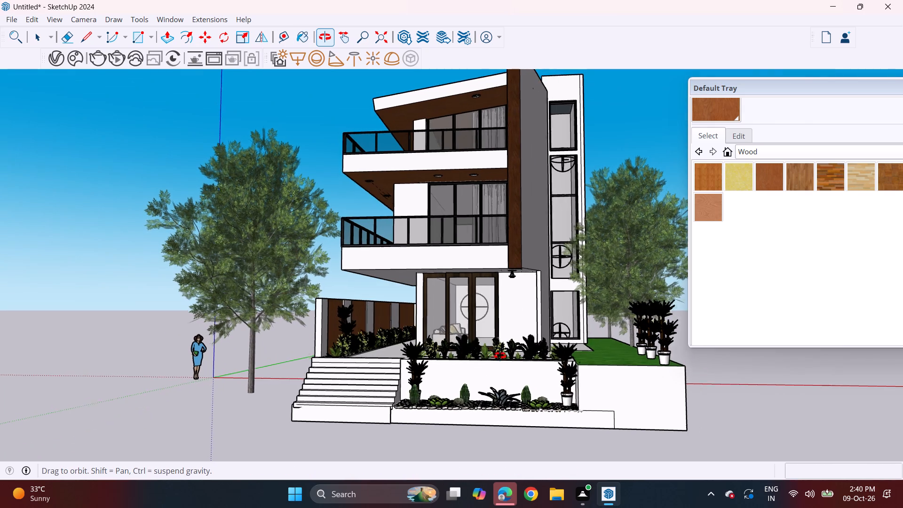
middle_drag(500, 356, 502, 356)
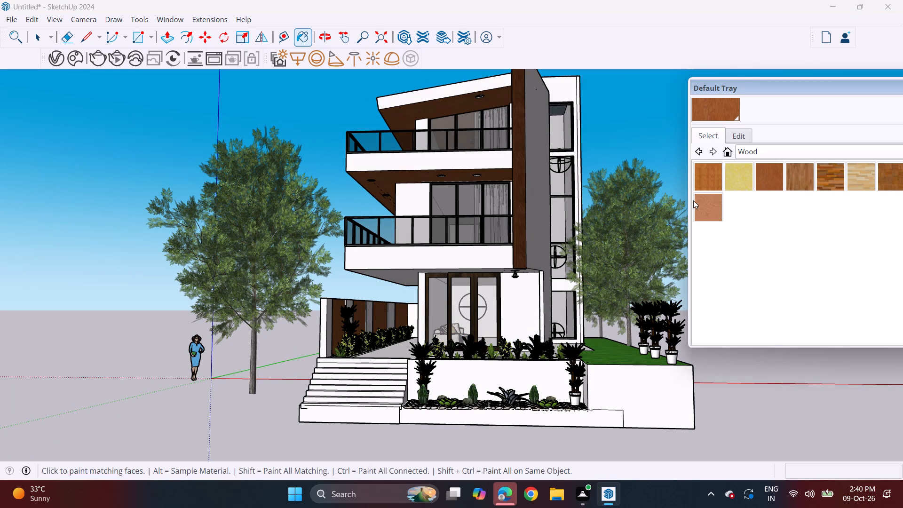
click(754, 155)
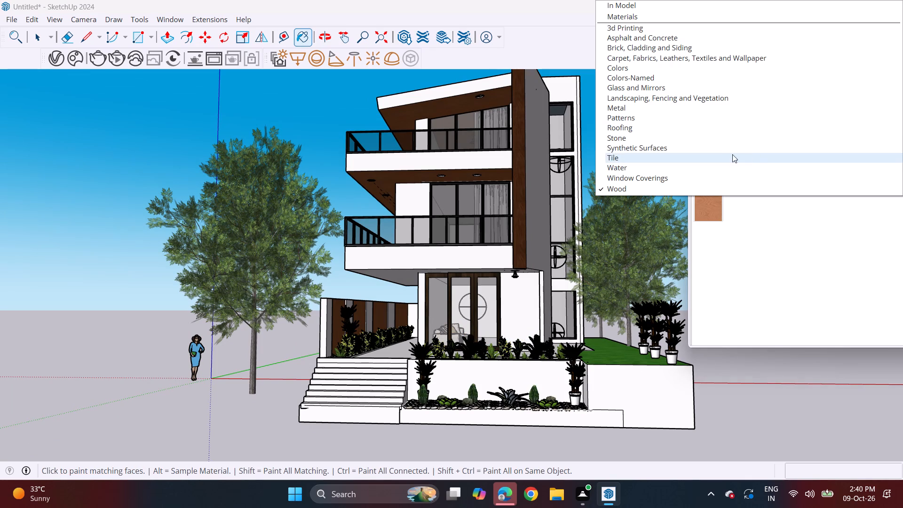
scroll(690, 96, up, 1)
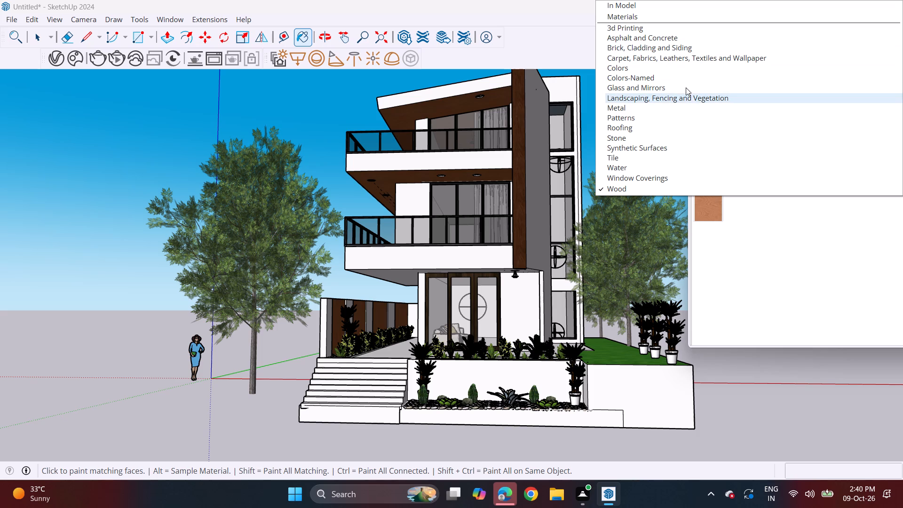
double_click(681, 68)
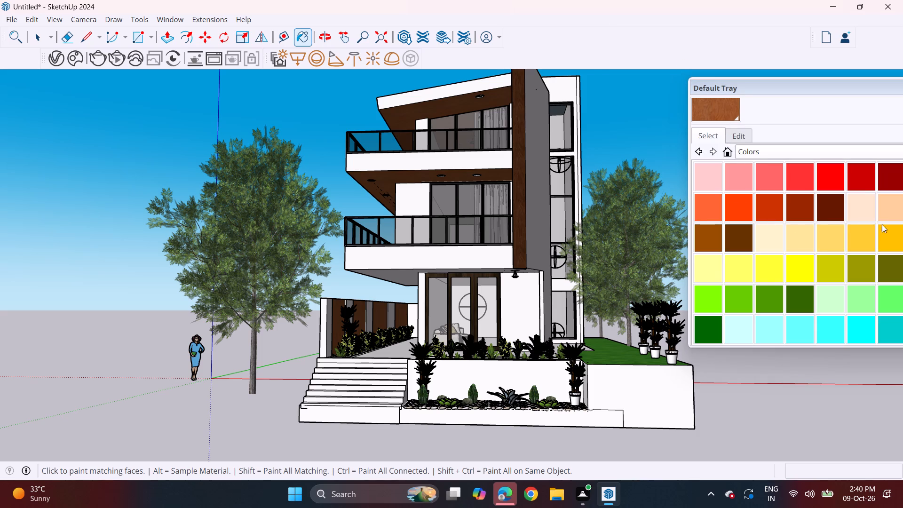
scroll(823, 252, down, 5)
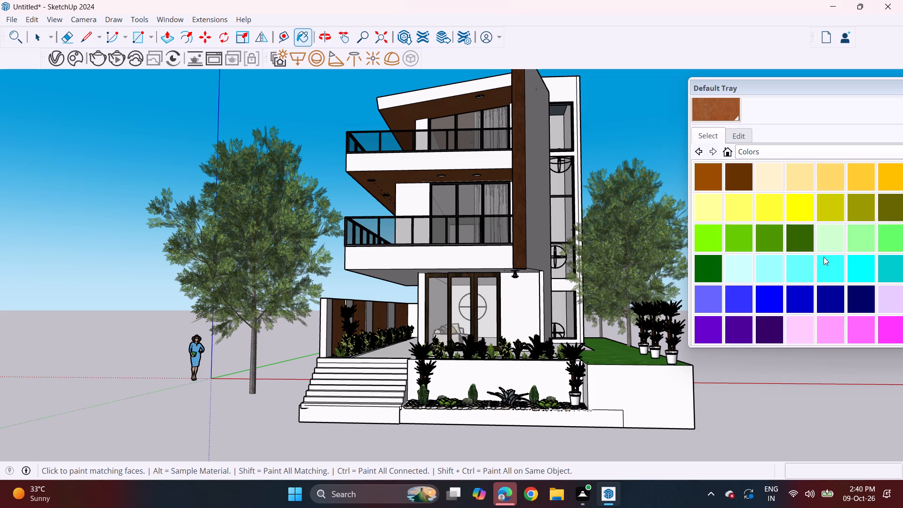
scroll(824, 257, down, 6)
scroll(809, 255, up, 2)
click(715, 228)
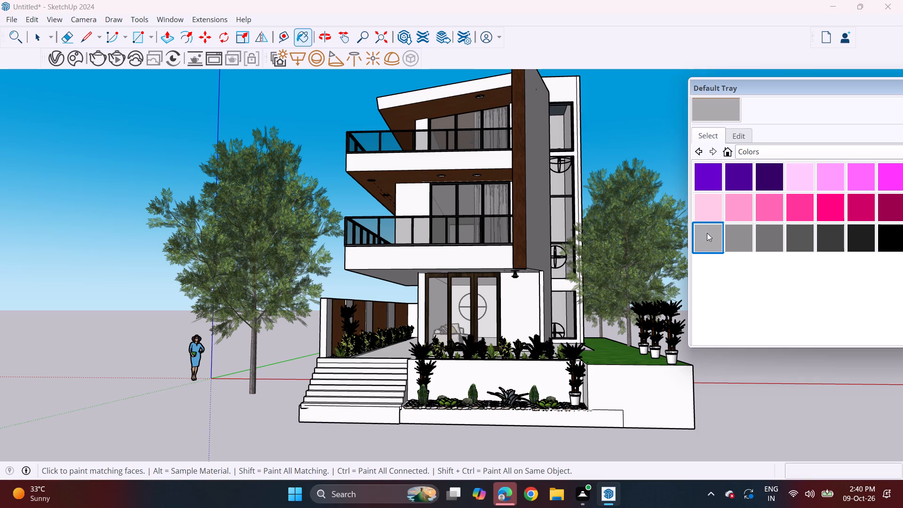
click(493, 259)
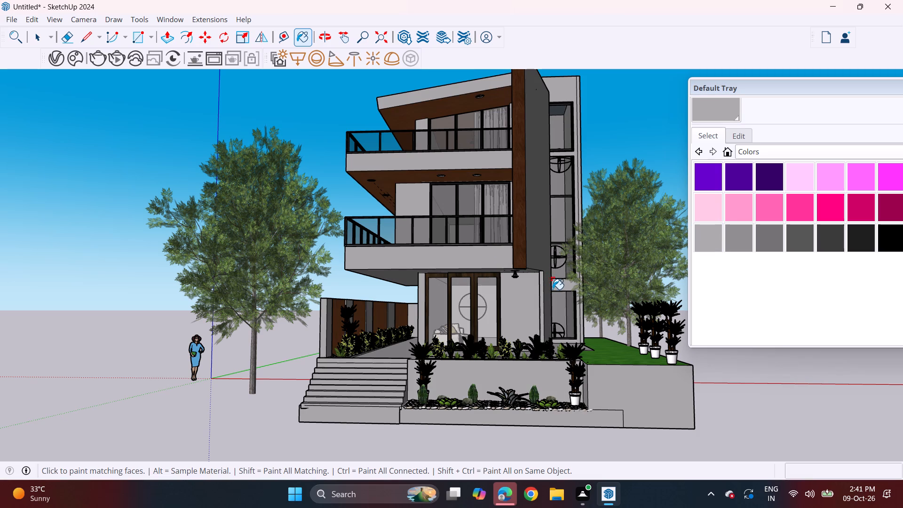
Place a V-Ray dome light at the back of the lawn beside the house and select it.
shift+middle_drag(568, 280, 559, 312)
drag(779, 90, 764, 91)
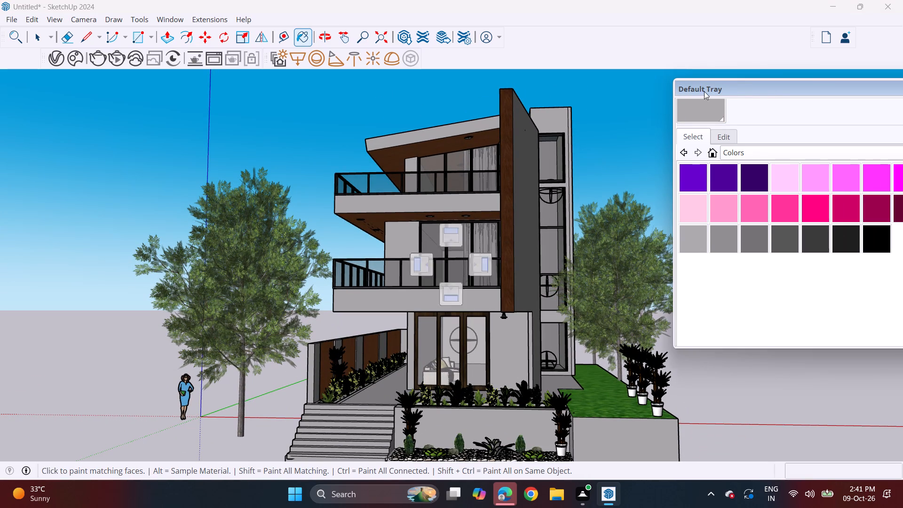
click(400, 63)
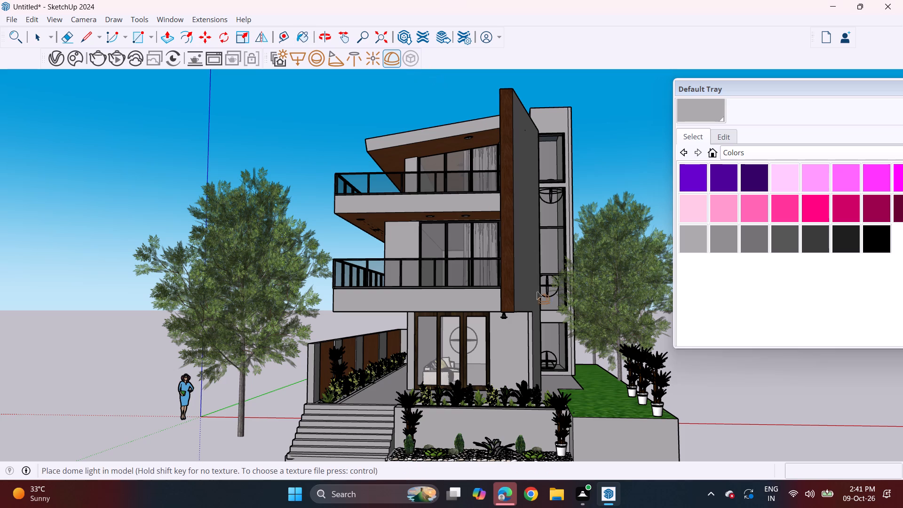
click(589, 372)
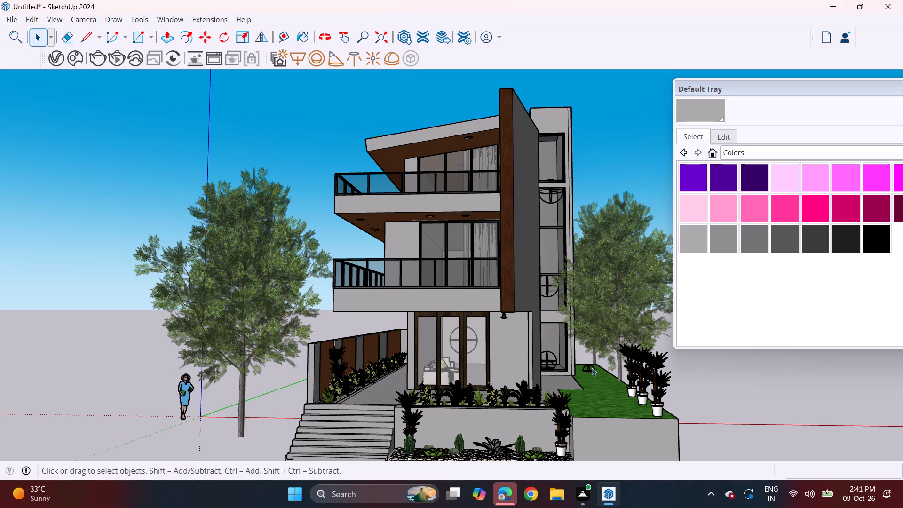
click(592, 368)
In the V-Ray Asset Editor, set the Dome Light's colour to warm orange, RGB 0.921, 0.61, 0.273.
double_click(60, 61)
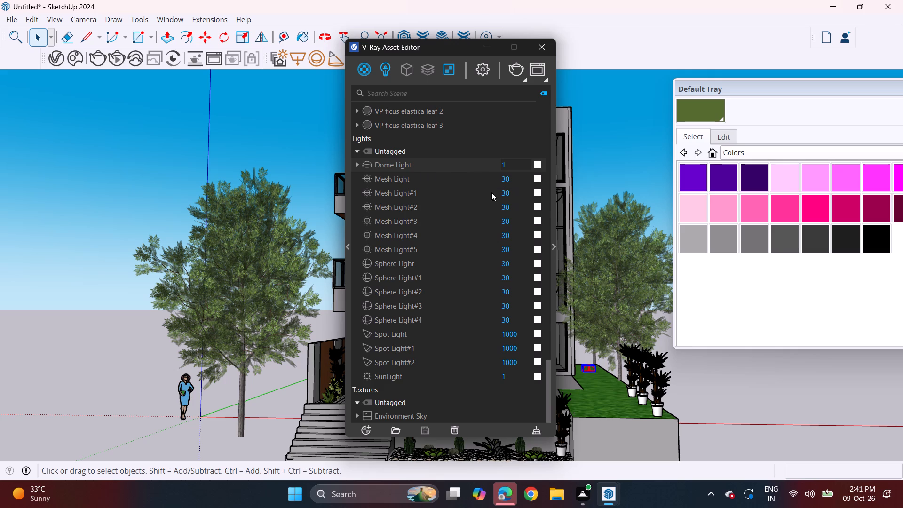
click(533, 162)
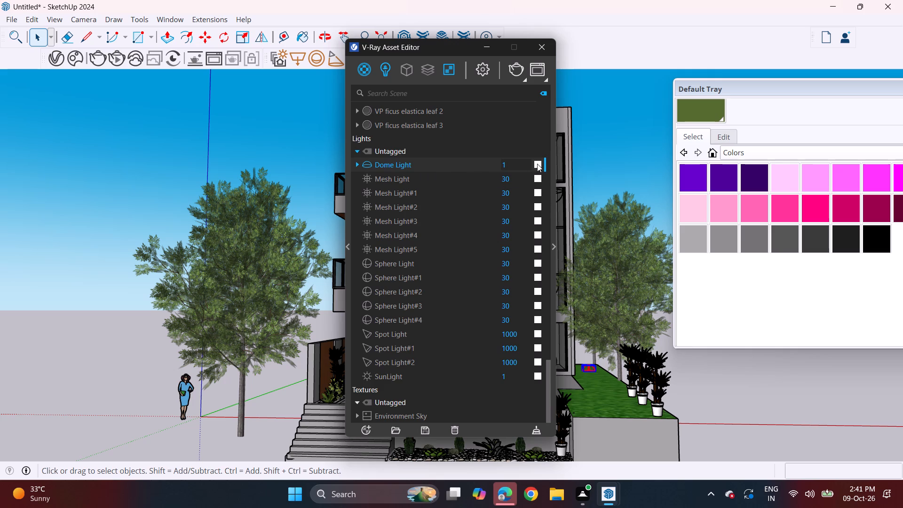
click(537, 164)
double_click(430, 168)
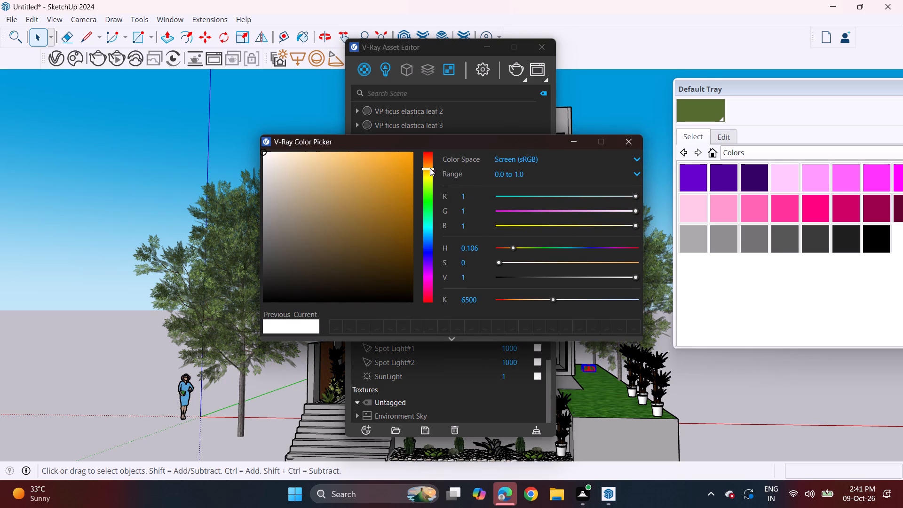
click(423, 165)
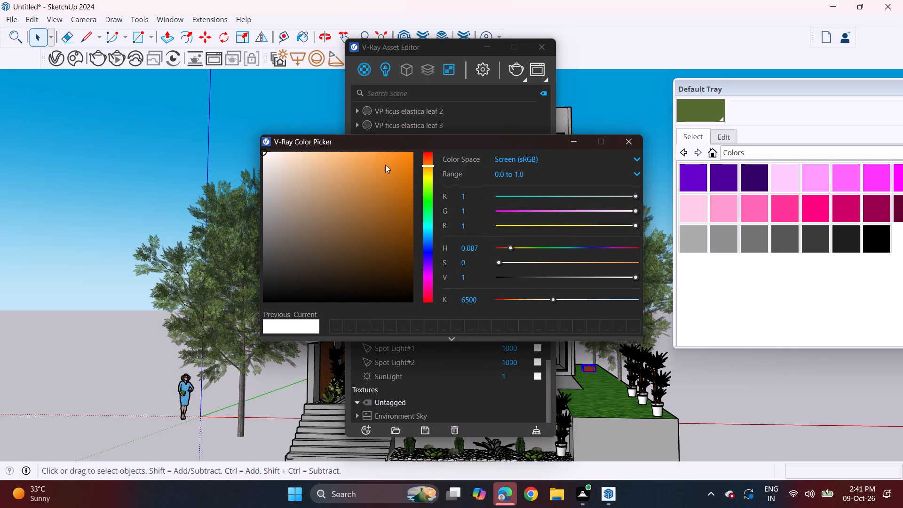
click(385, 165)
click(369, 164)
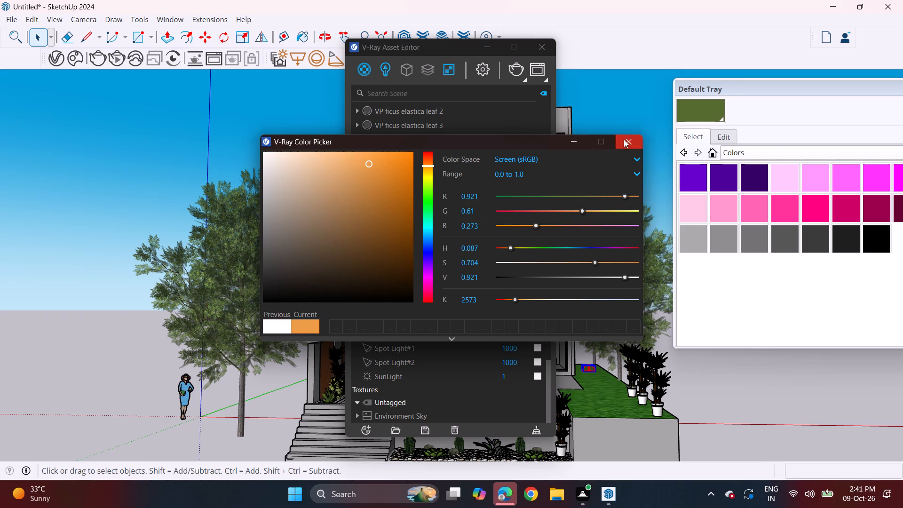
click(620, 139)
Set the first Mesh Light's colour to a similar warm orange with a hue of 0.075.
click(538, 176)
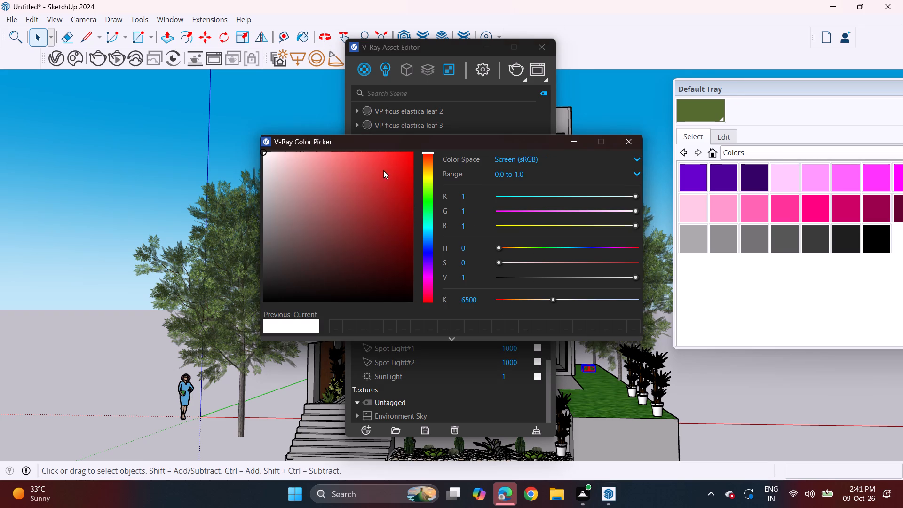
click(429, 165)
click(428, 163)
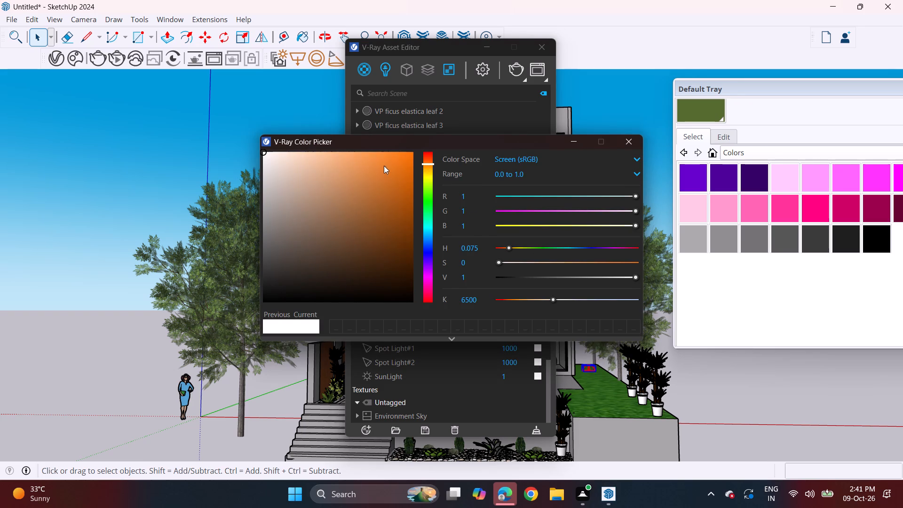
click(367, 164)
click(633, 140)
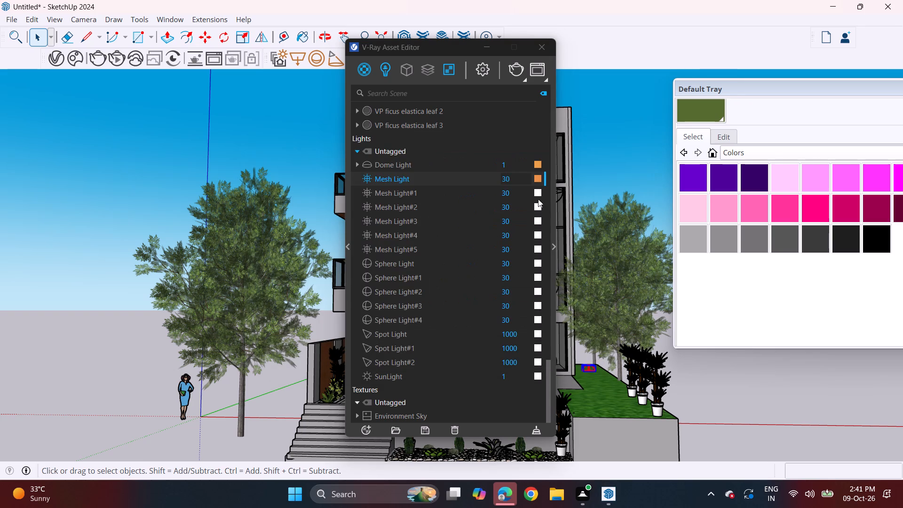
Set Mesh Light#1's colour to a warm orange with a hue of 0.083.
click(535, 187)
click(535, 187)
click(535, 195)
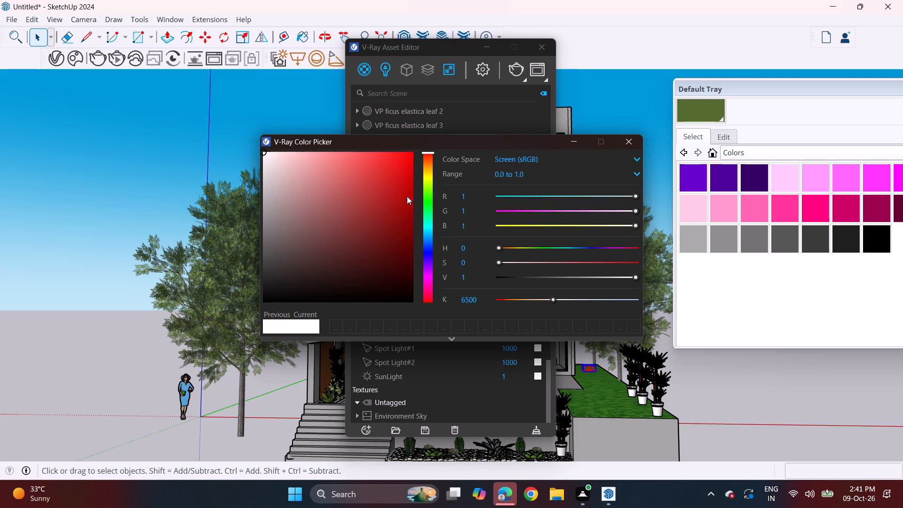
click(431, 165)
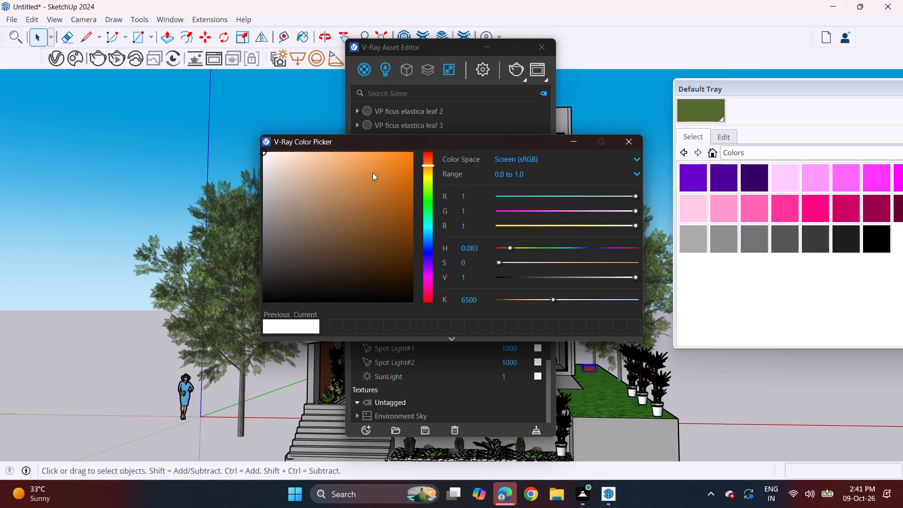
click(372, 173)
click(636, 136)
Set Mesh Light#2's colour to a golden orange, RGB 0.874, 0.652, 0.262.
click(535, 208)
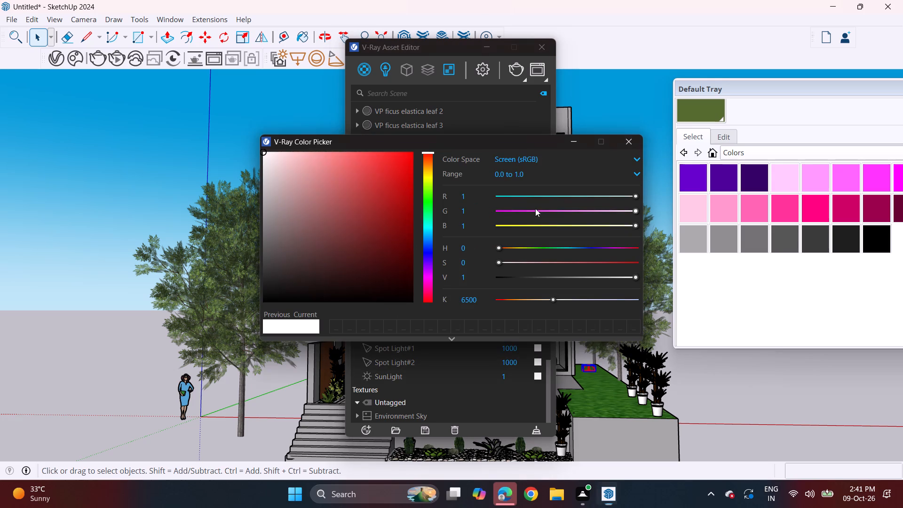
click(429, 172)
click(430, 168)
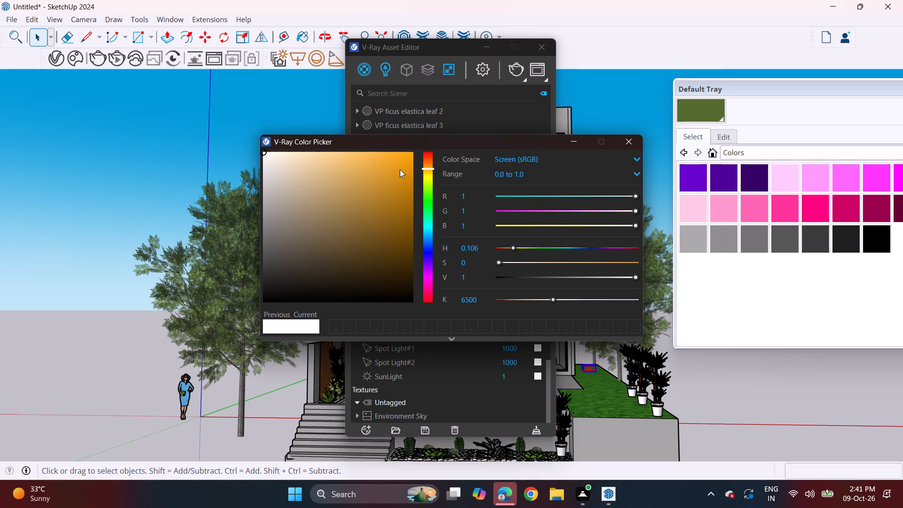
double_click(368, 171)
click(623, 140)
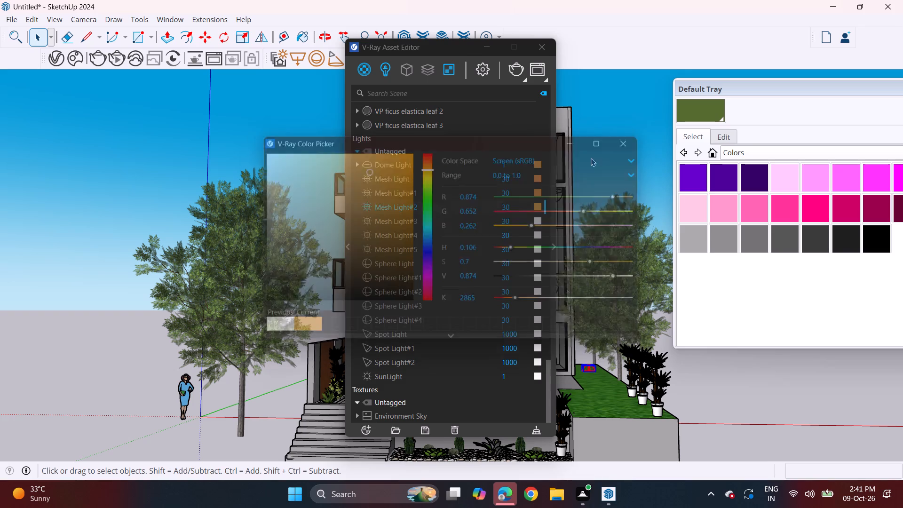
Set Mesh Light#3's colour to a soft warm orange with a hue of 0.075.
click(538, 218)
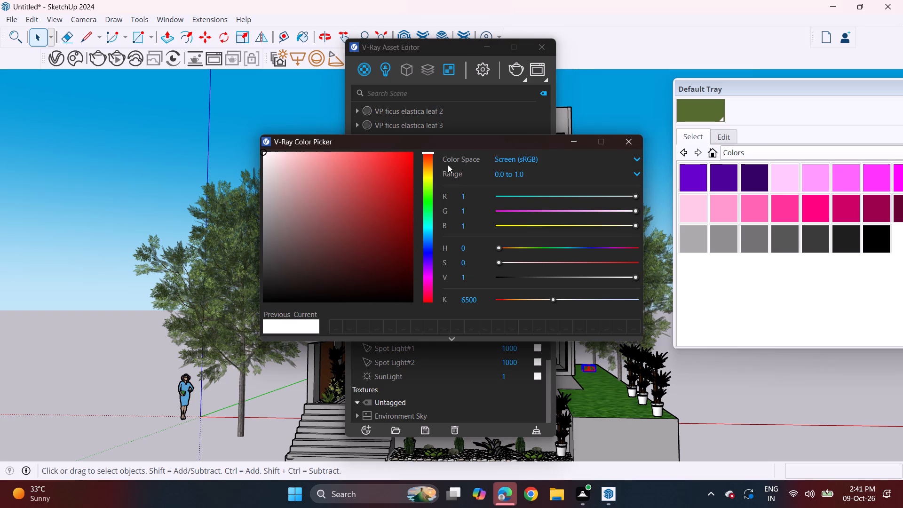
drag(428, 160, 430, 169)
click(430, 169)
click(425, 164)
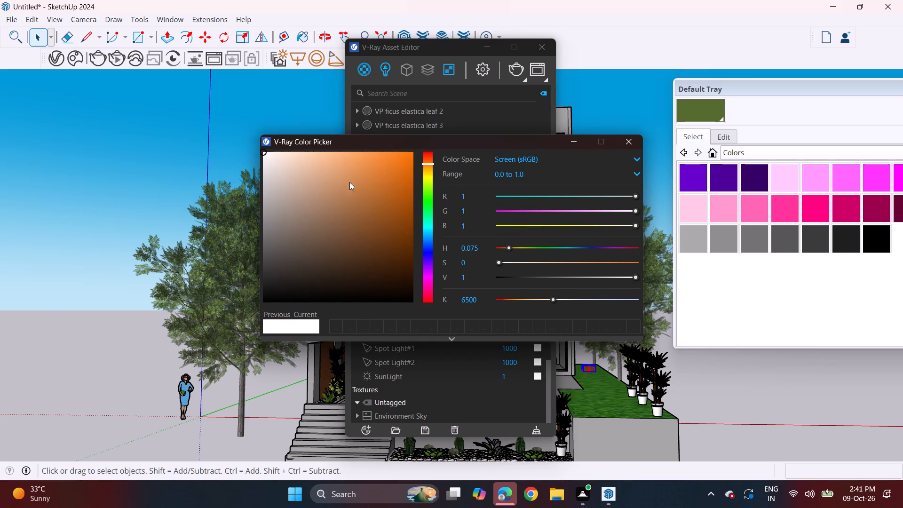
drag(342, 180, 348, 176)
click(356, 171)
click(625, 145)
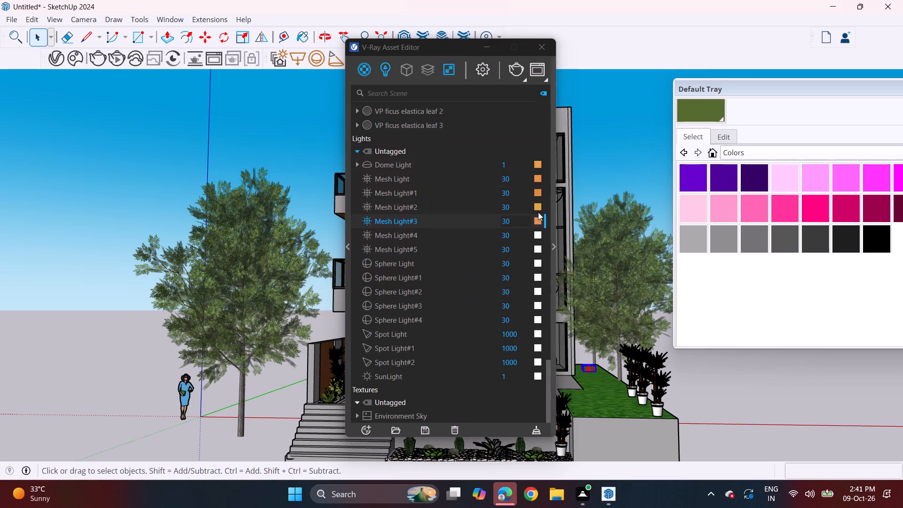
Set Mesh Light#4's colour to a warm orange, RGB 0.847, 0.619, 0.32.
click(542, 233)
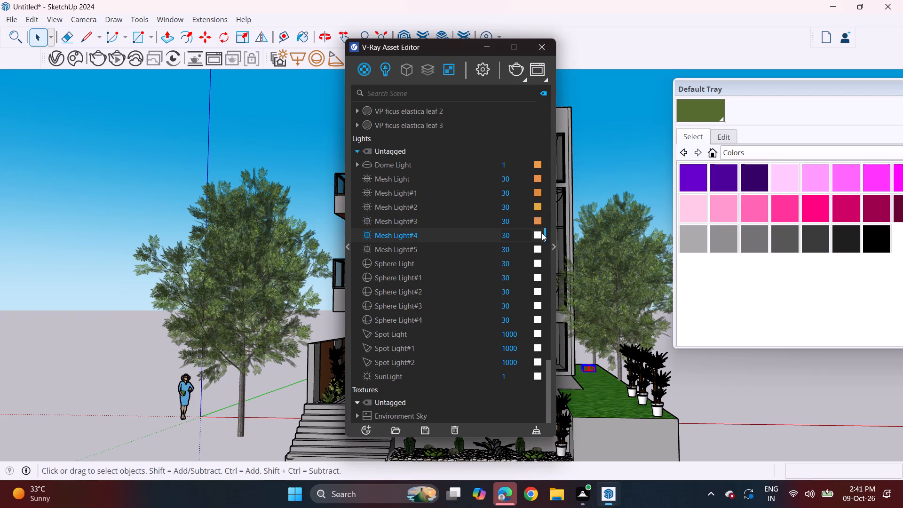
click(539, 234)
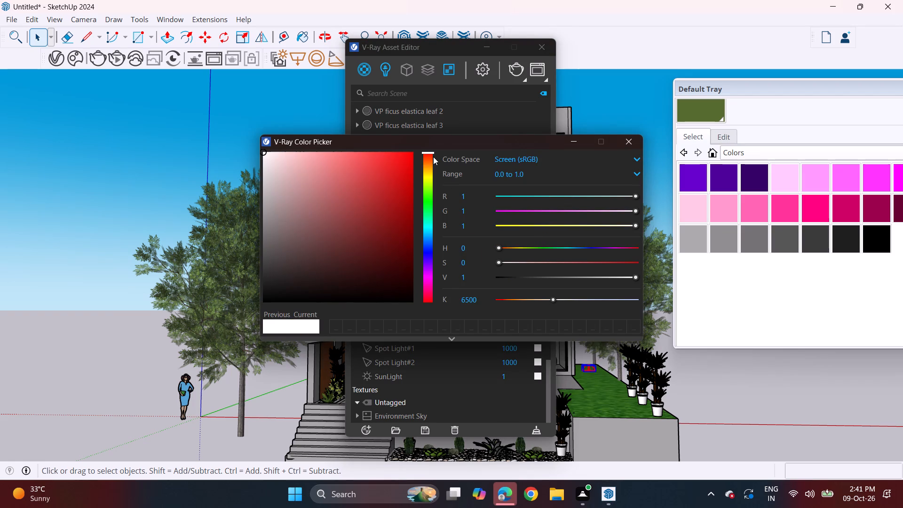
drag(427, 166, 427, 171)
click(427, 171)
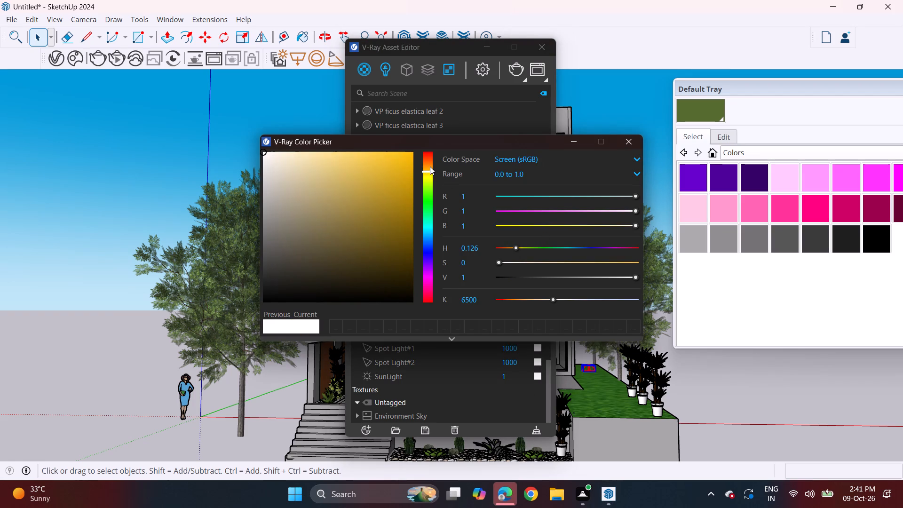
click(430, 167)
click(393, 167)
click(354, 175)
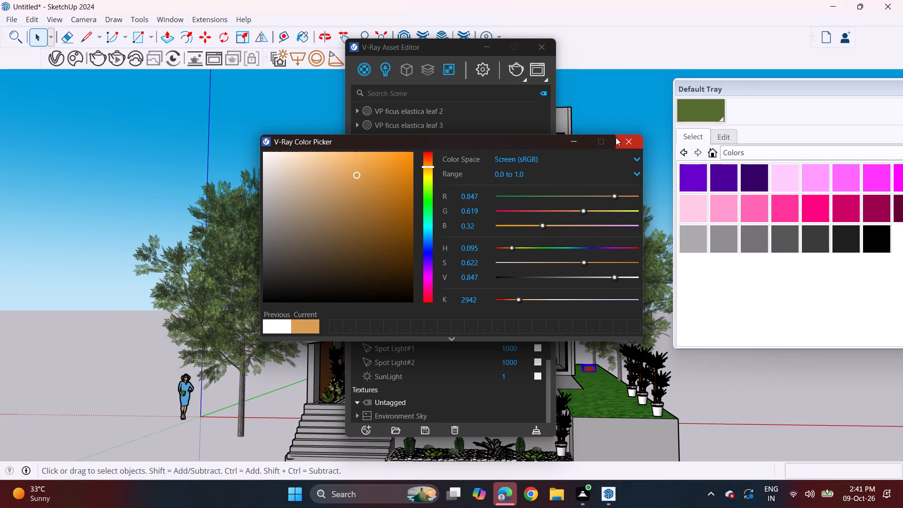
click(616, 137)
Set Mesh Light#5's colour to a warm orange with a hue of 0.091.
click(534, 248)
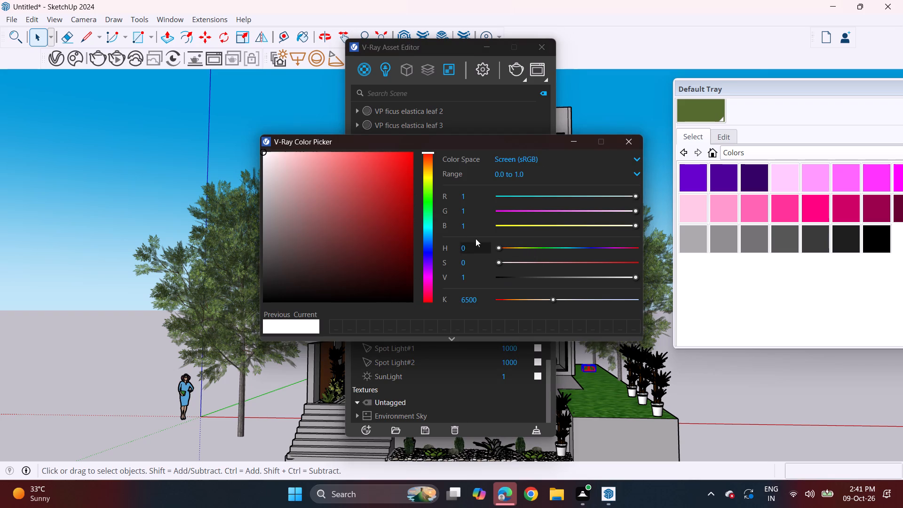
click(430, 161)
click(430, 167)
click(430, 172)
click(430, 166)
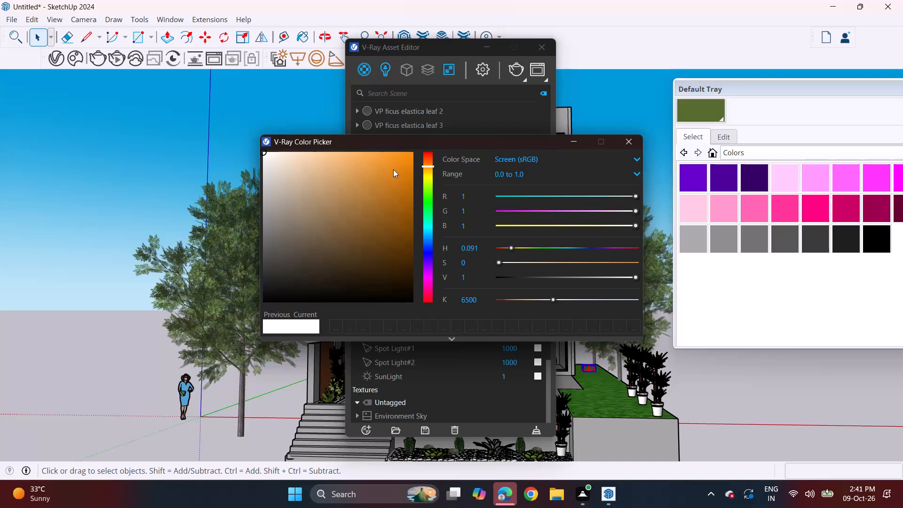
click(371, 176)
click(634, 142)
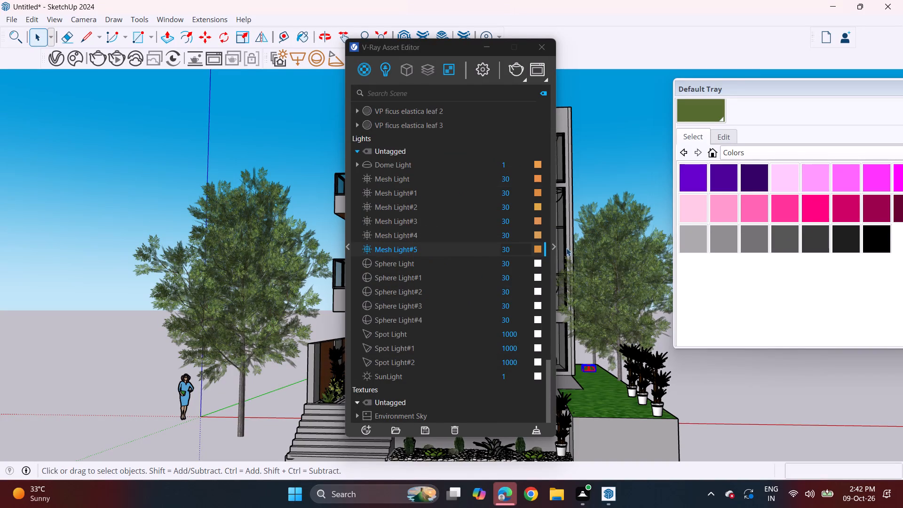
Set the first Sphere Light's colour to a warm orange, RGB 0.831, 0.566, 0.305.
click(536, 261)
drag(428, 159, 428, 172)
click(428, 172)
drag(428, 172, 428, 165)
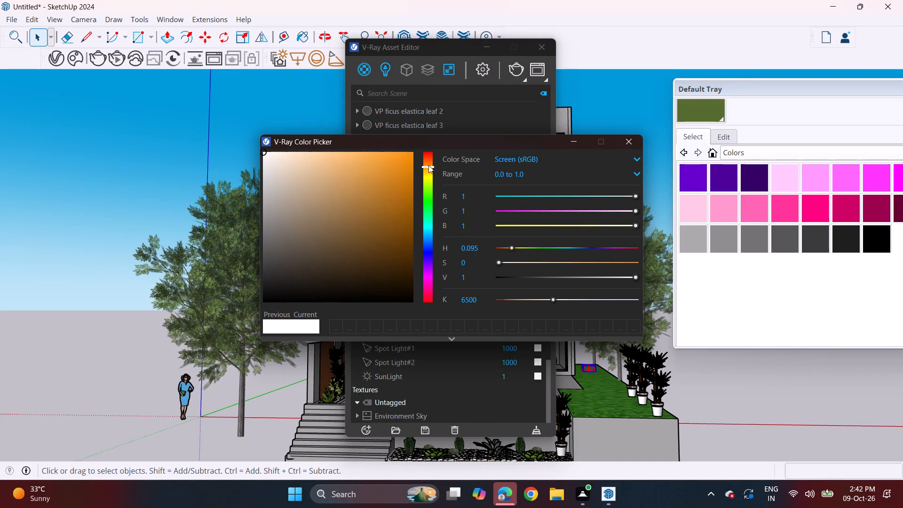
drag(428, 165, 428, 165)
click(357, 177)
double_click(623, 146)
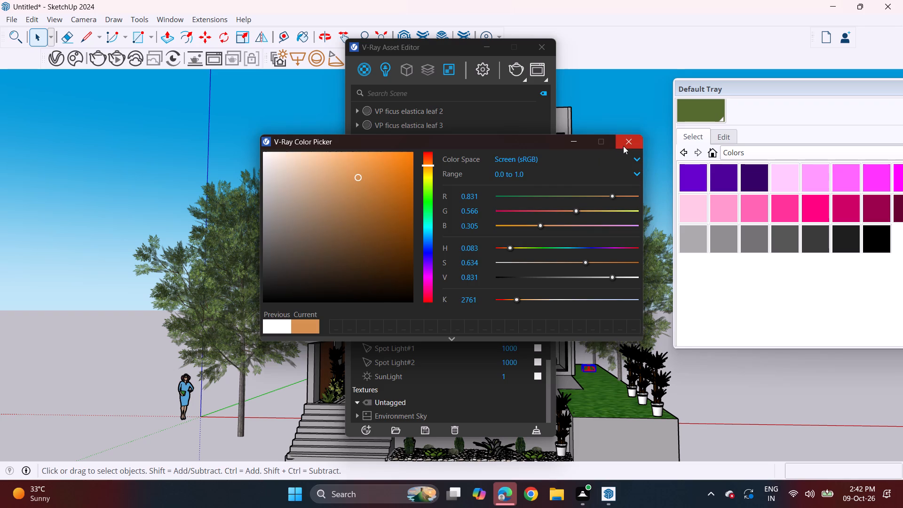
Set Sphere Light#1's colour to a warm orange with a hue of 0.079.
double_click(539, 274)
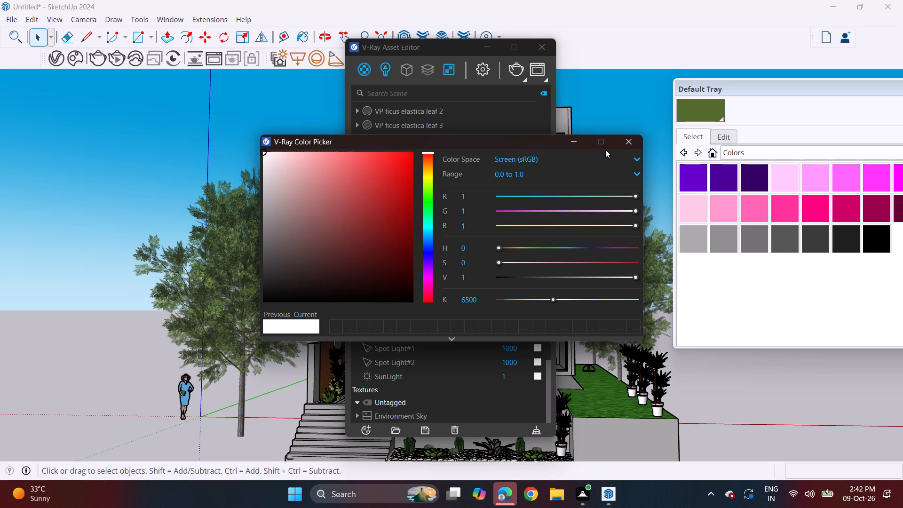
click(426, 168)
click(394, 178)
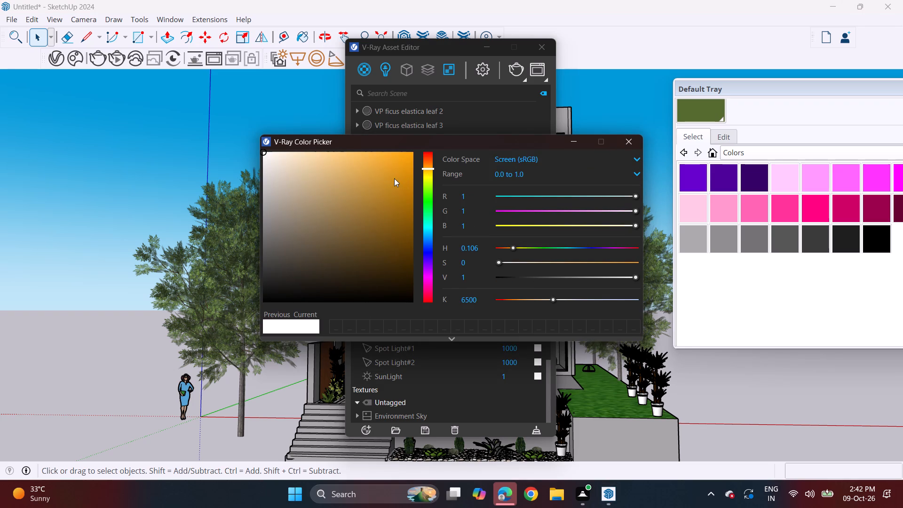
click(382, 169)
click(427, 164)
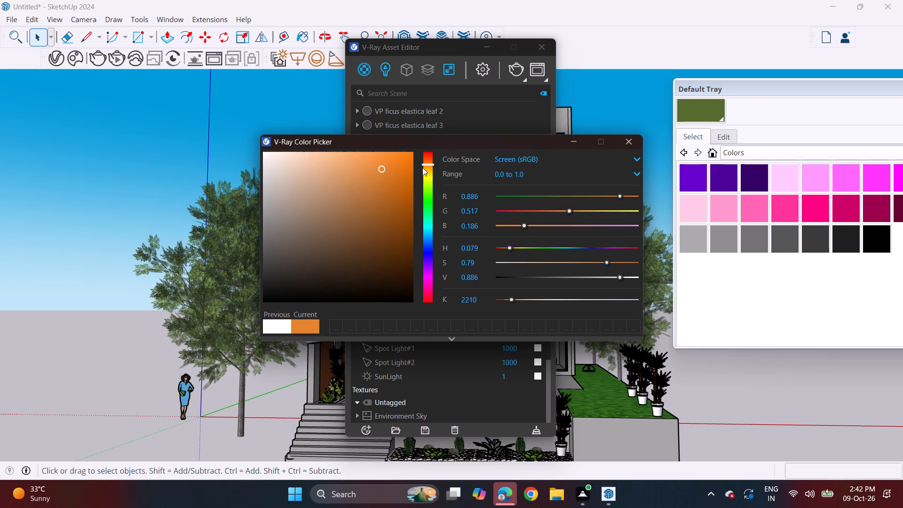
click(371, 170)
click(626, 143)
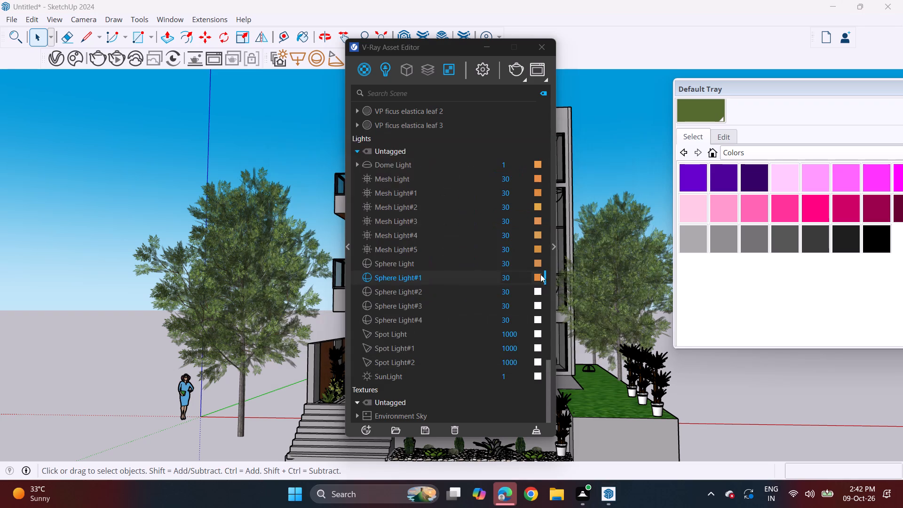
Set Sphere Light#2's colour to a slightly deeper warm orange.
click(537, 291)
double_click(430, 166)
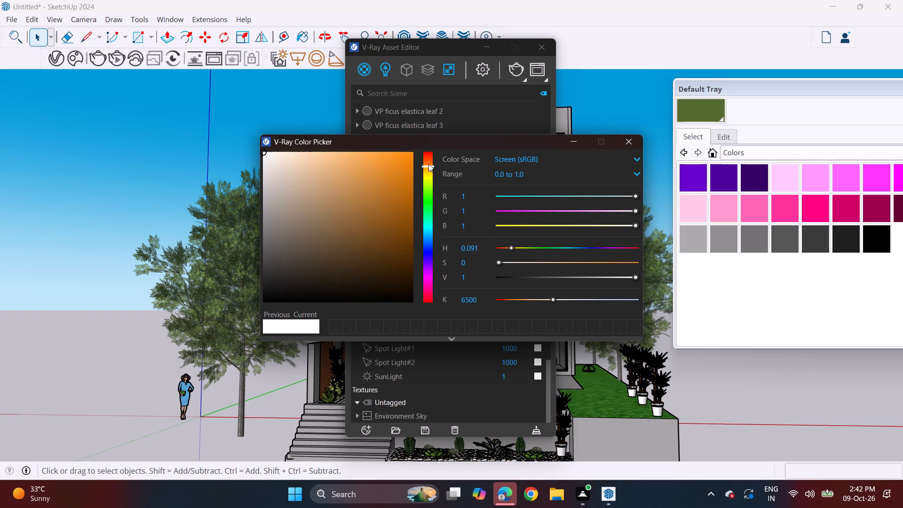
click(428, 164)
click(382, 173)
click(622, 142)
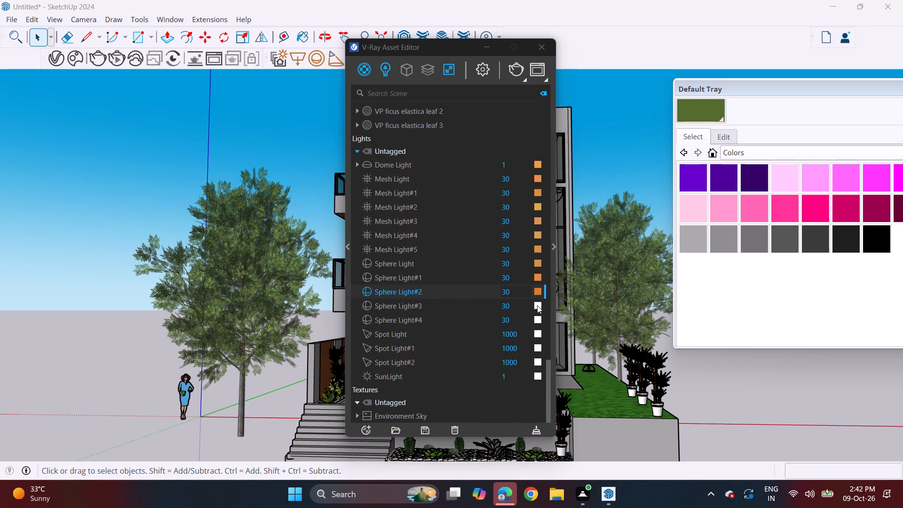
Set Sphere Light#3's colour to a golden orange with a hue of 0.102.
click(537, 305)
click(431, 171)
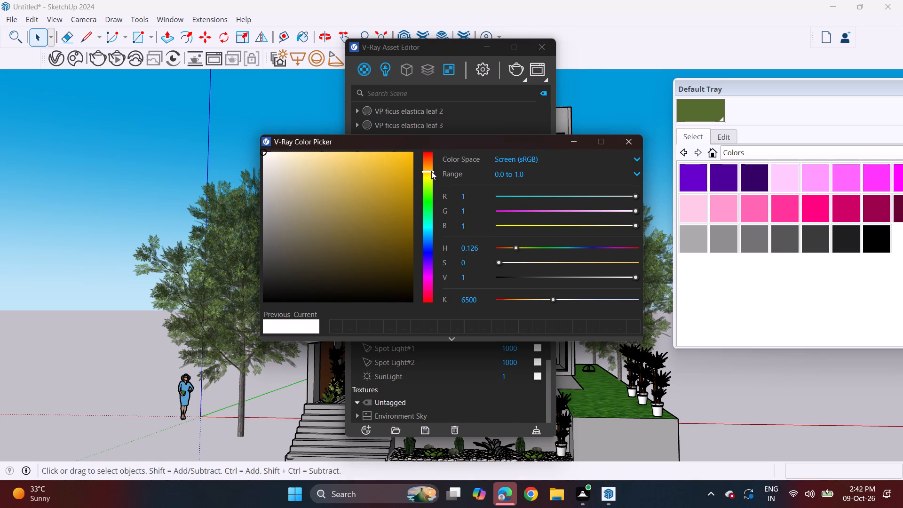
click(431, 167)
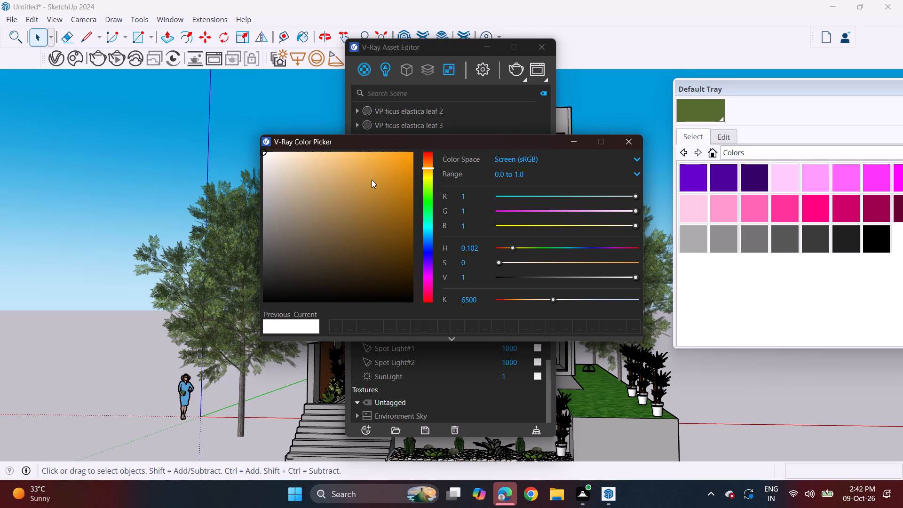
click(385, 181)
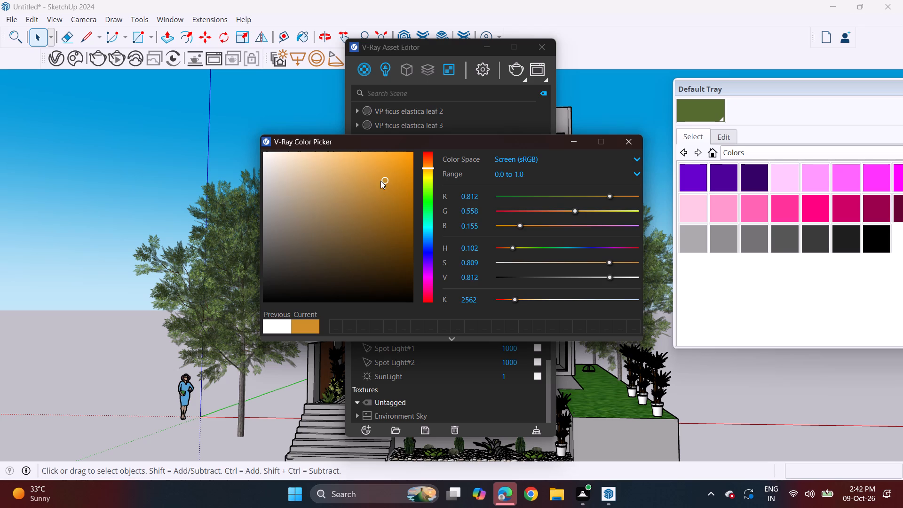
click(373, 179)
click(628, 139)
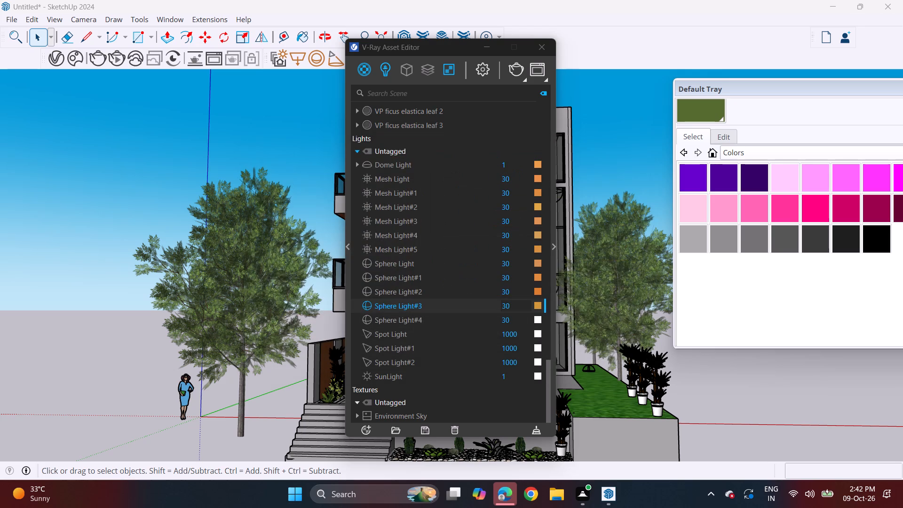
Set Sphere Light#4's colour to a warm orange, RGB 0.855, 0.577, 0.213.
click(536, 320)
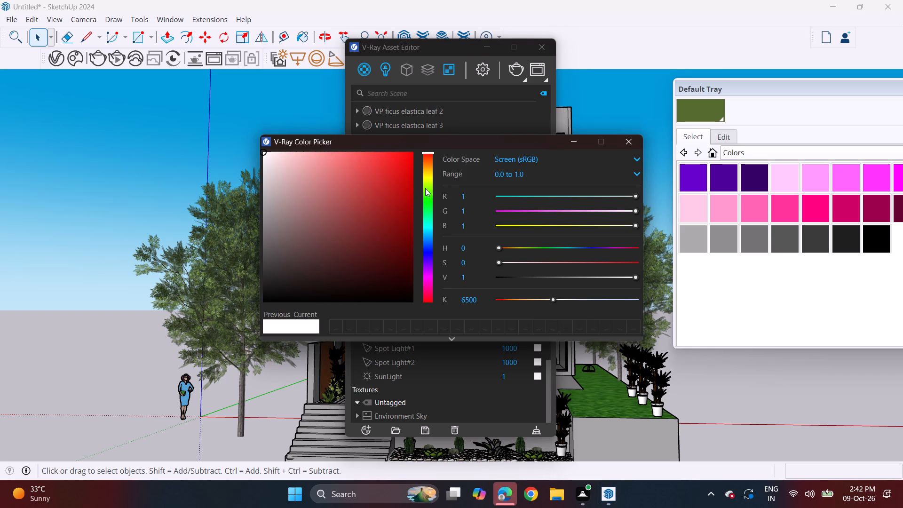
click(431, 167)
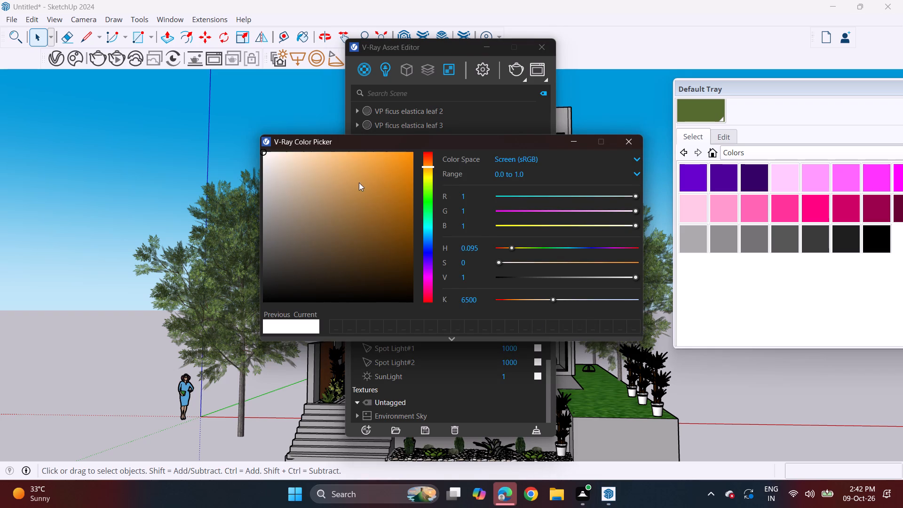
click(358, 183)
click(376, 174)
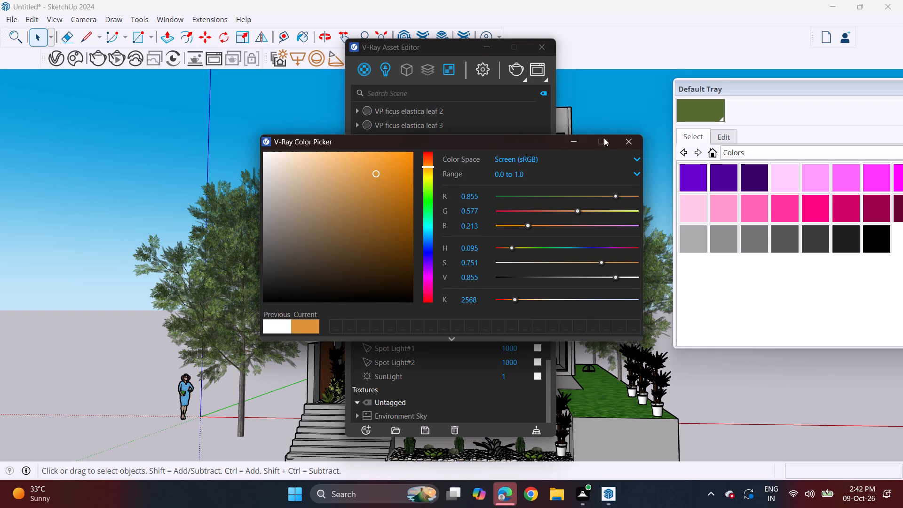
click(620, 143)
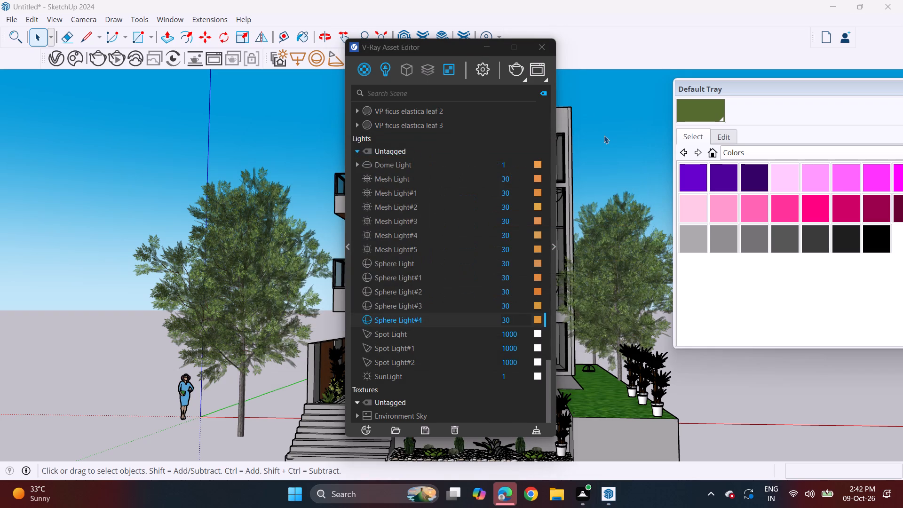
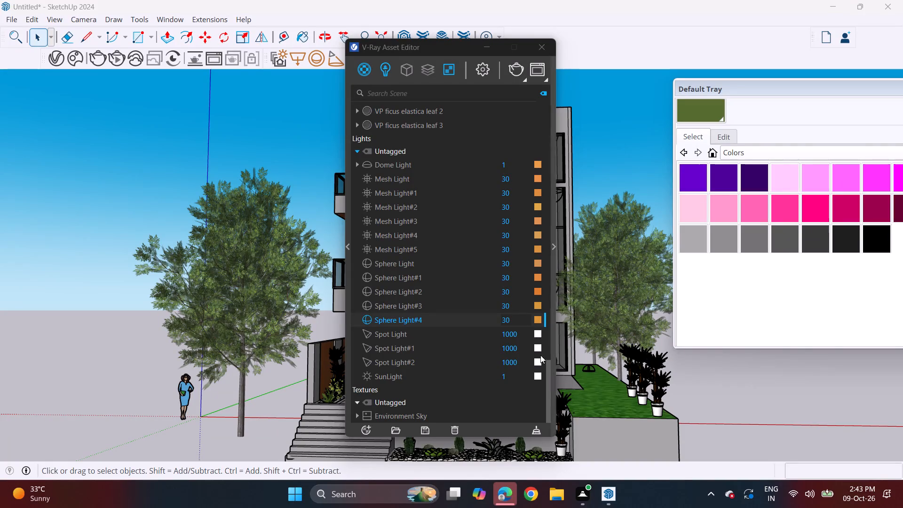
Set the Dome Light's colour to pure white in its V-Ray light settings.
click(396, 162)
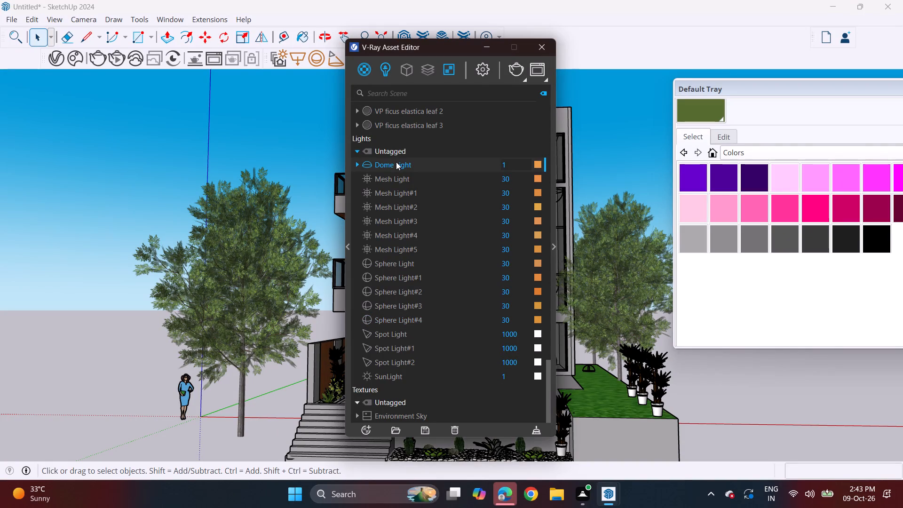
click(401, 165)
drag(784, 92, 739, 93)
click(649, 97)
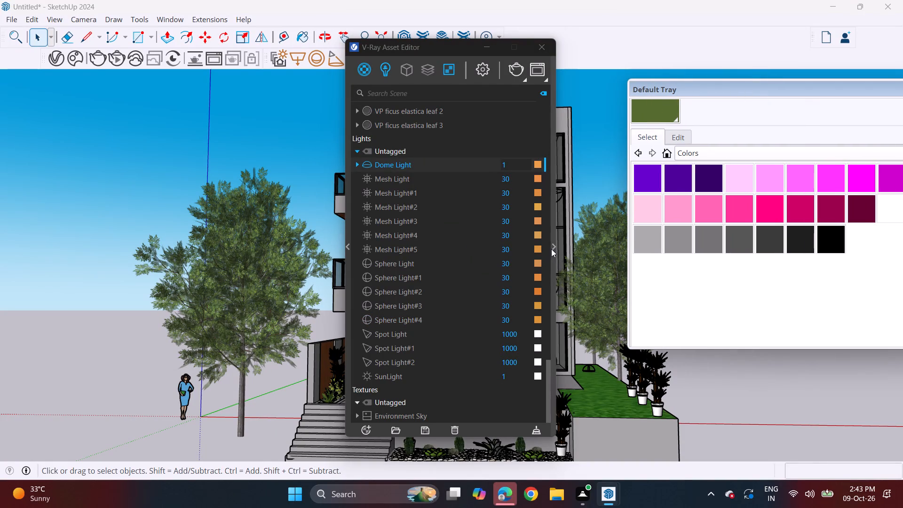
click(551, 249)
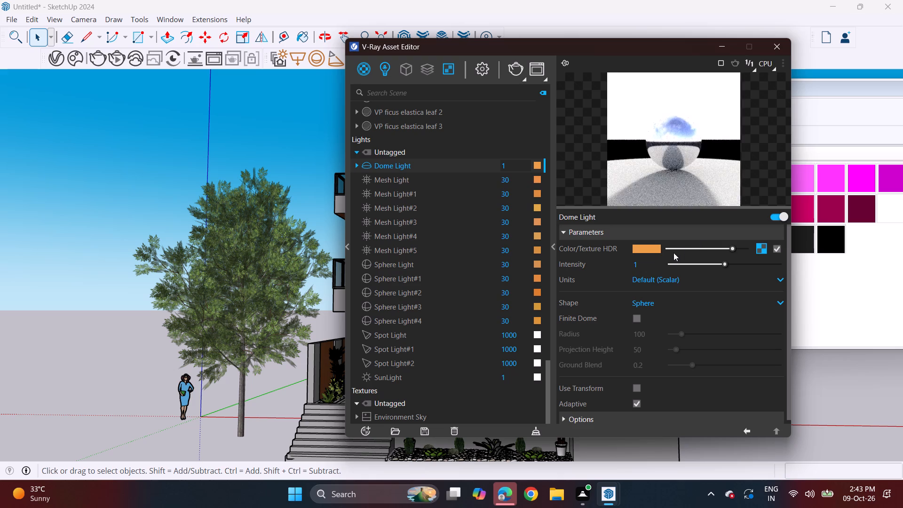
click(536, 166)
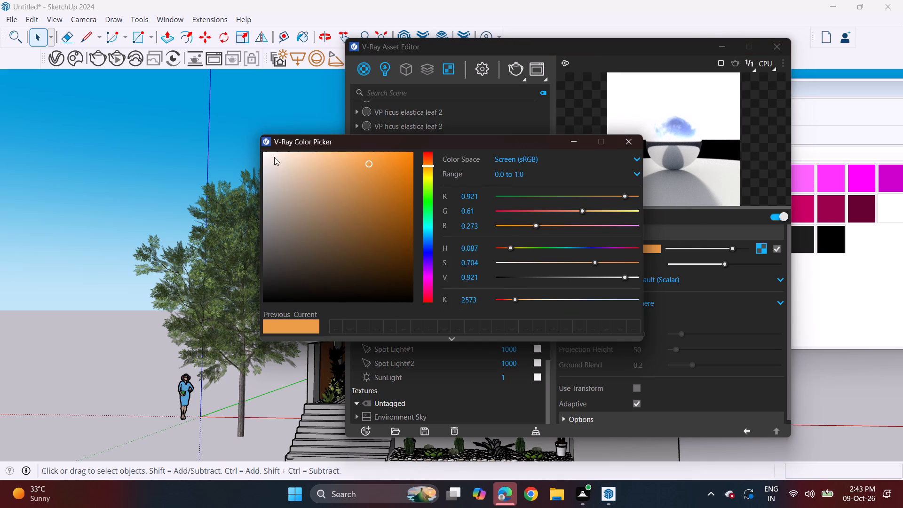
drag(269, 154, 245, 143)
click(622, 140)
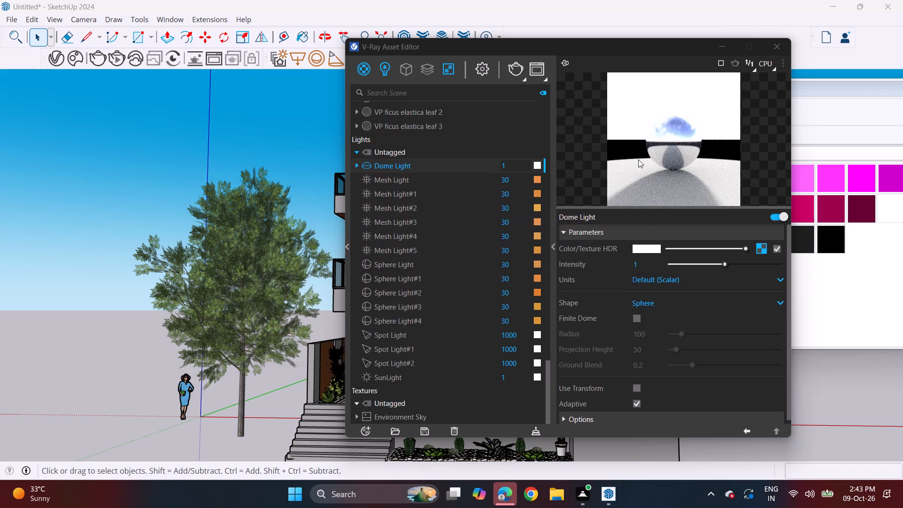
Replace the Dome Light's texture with a bitmap loaded from golden_gate_hills_4k.exr in Downloads.
right_click(757, 249)
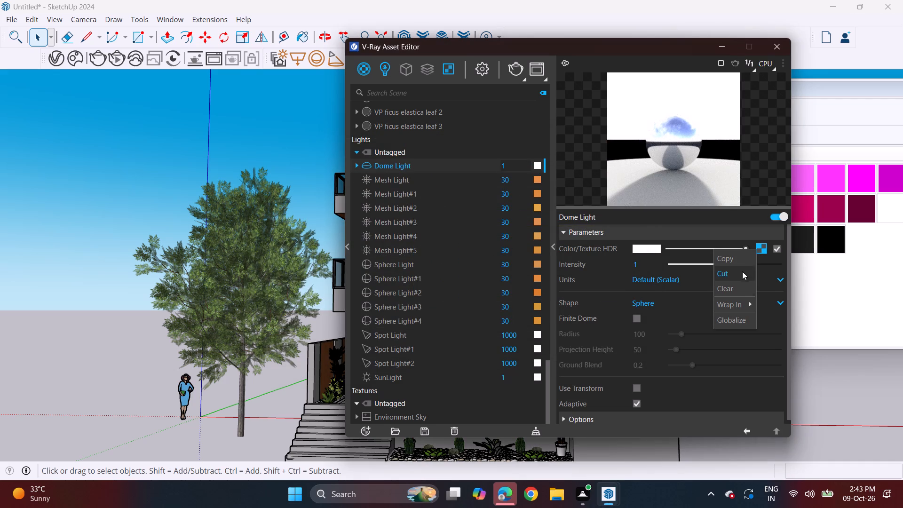
click(741, 288)
click(760, 248)
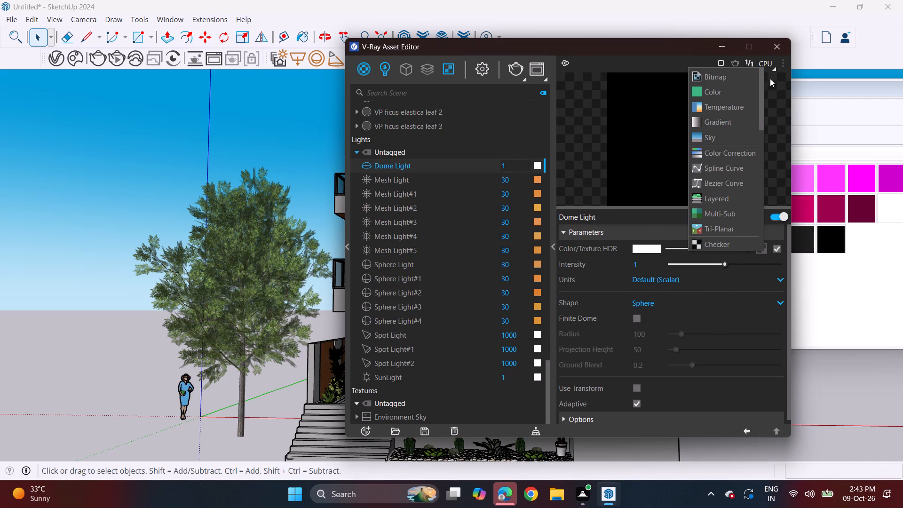
click(743, 71)
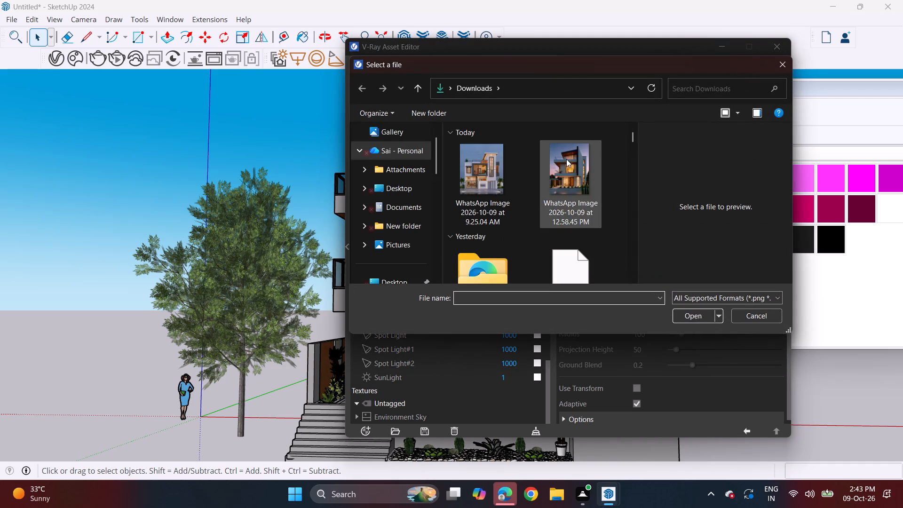
scroll(562, 204, down, 2)
click(566, 149)
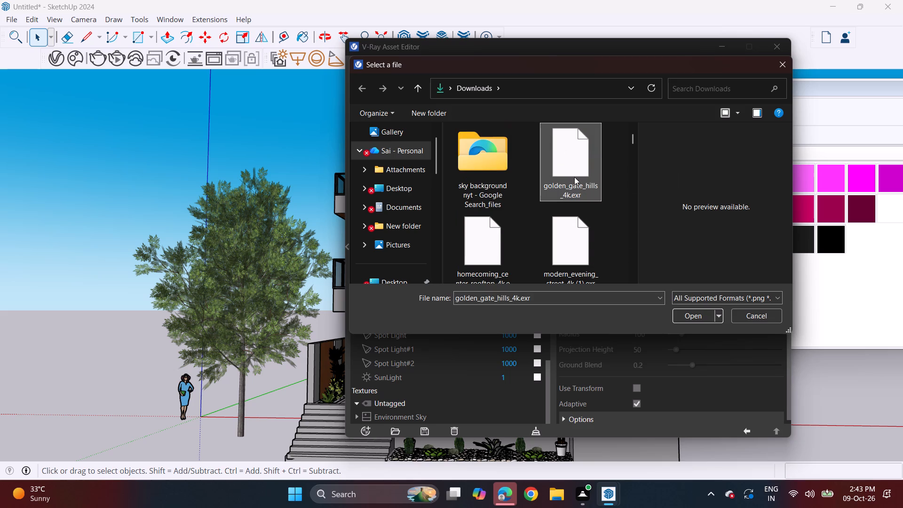
click(689, 314)
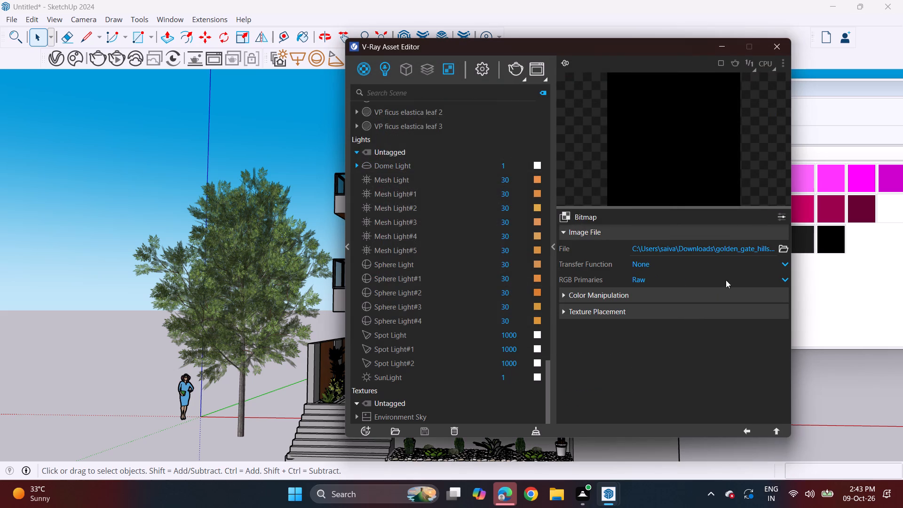
click(777, 427)
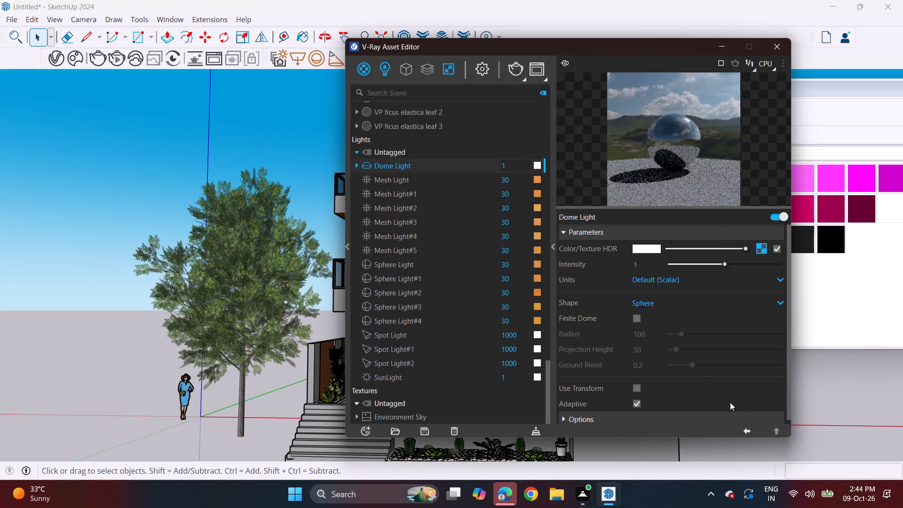
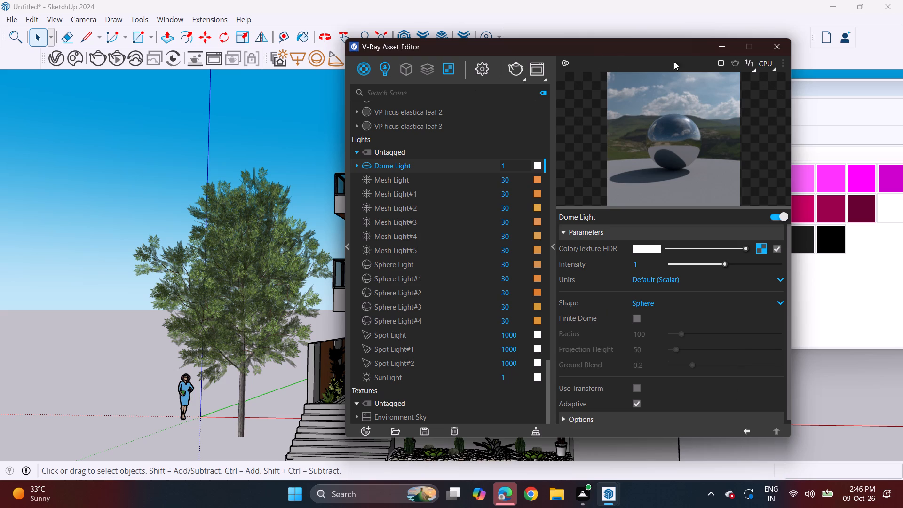
Set the V-Ray render quality preset to High in the render settings.
click(489, 68)
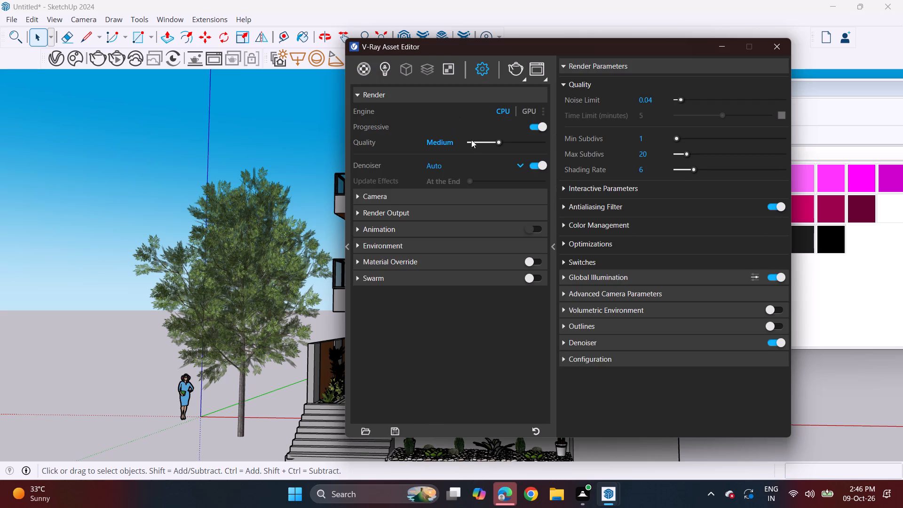
click(508, 141)
click(529, 139)
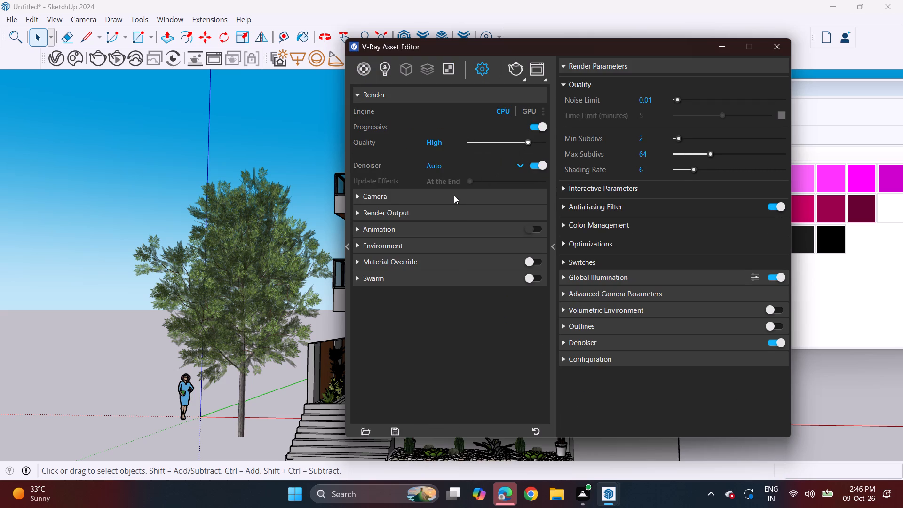
Set the V-Ray camera's exposure value (EV) to 14.
click(454, 194)
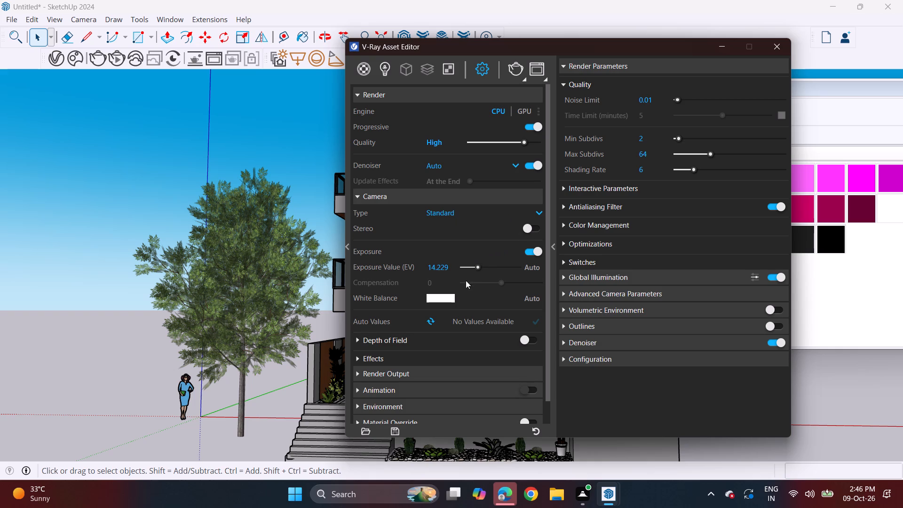
click(459, 268)
click(456, 266)
key(BackSpace)
key(BackSpace)
key(BackSpace)
key(BackSpace)
Enable Safe Frame in the render output settings and set the image width to 1200, keeping the 16:9 widescreen ratio.
scroll(434, 297, down, 6)
click(419, 351)
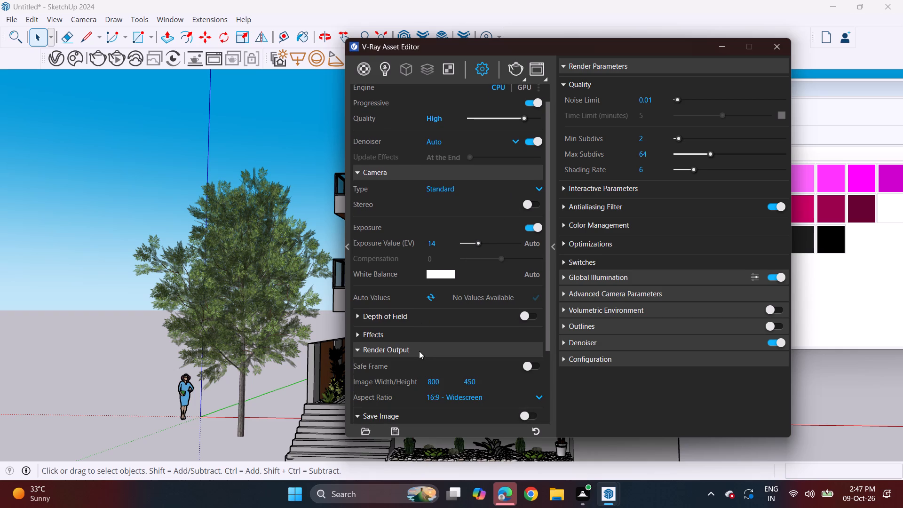
click(528, 369)
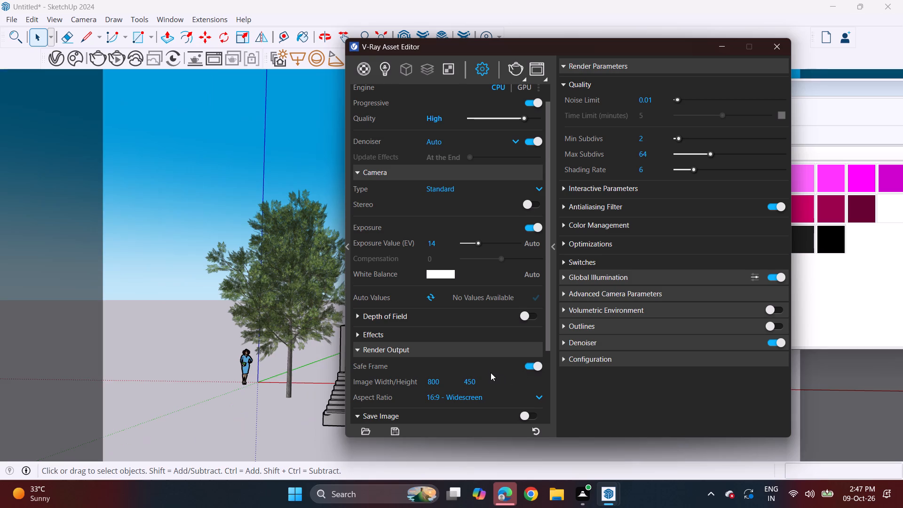
scroll(488, 366, down, 2)
click(450, 286)
key(BackSpace)
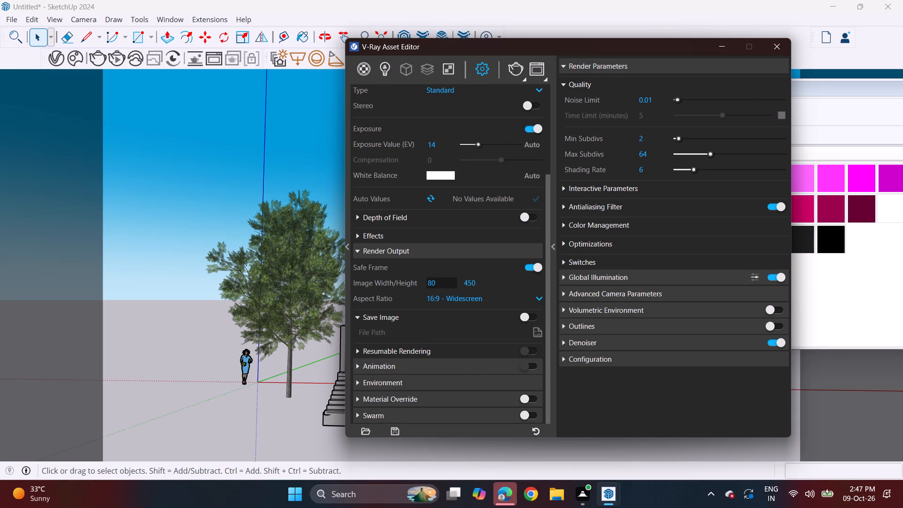
key(BackSpace)
key(BackSpace)
key(BackSpace)
text(1200)
key(Return)
Set the render quality's noise limit to 0.06.
scroll(443, 320, down, 3)
click(654, 98)
key(BackSpace)
key(6)
double_click(630, 273)
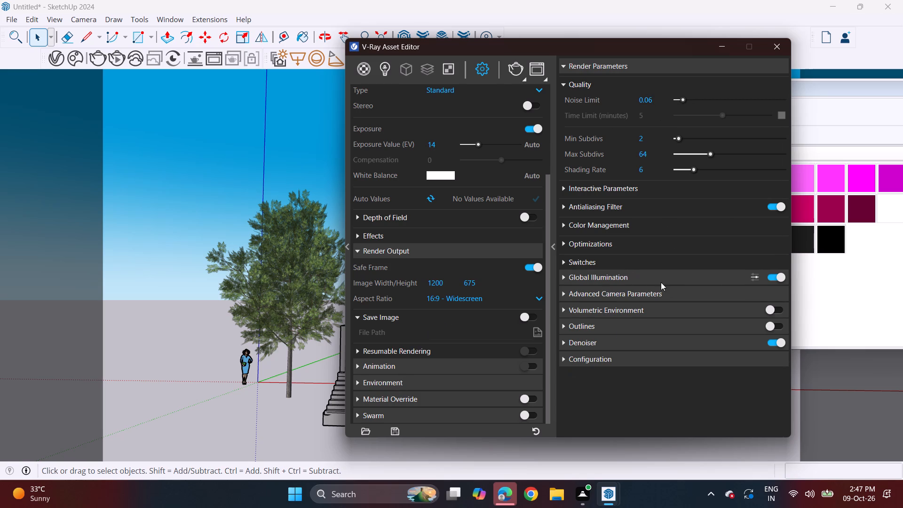
Set global illumination's primary rays to Irradiance map, keep Light cache for secondary rays, and close the V-Ray Asset Editor.
click(668, 278)
click(688, 294)
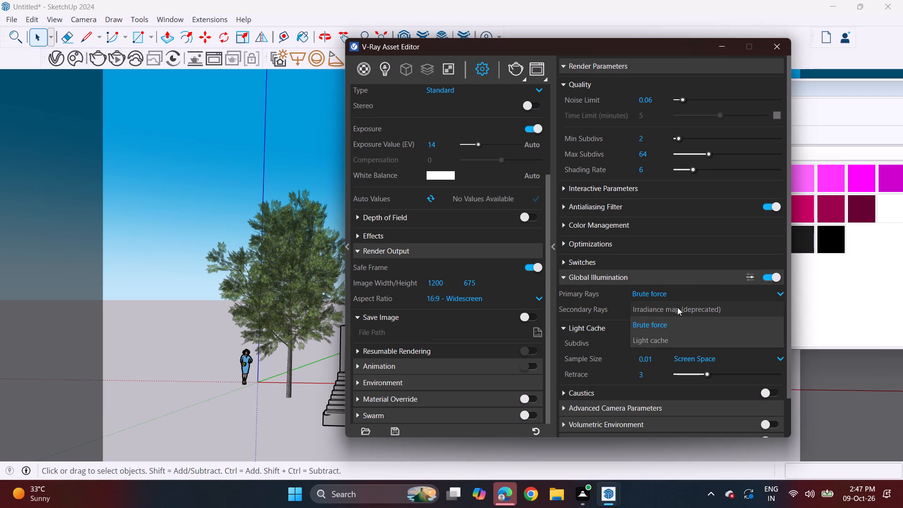
double_click(677, 307)
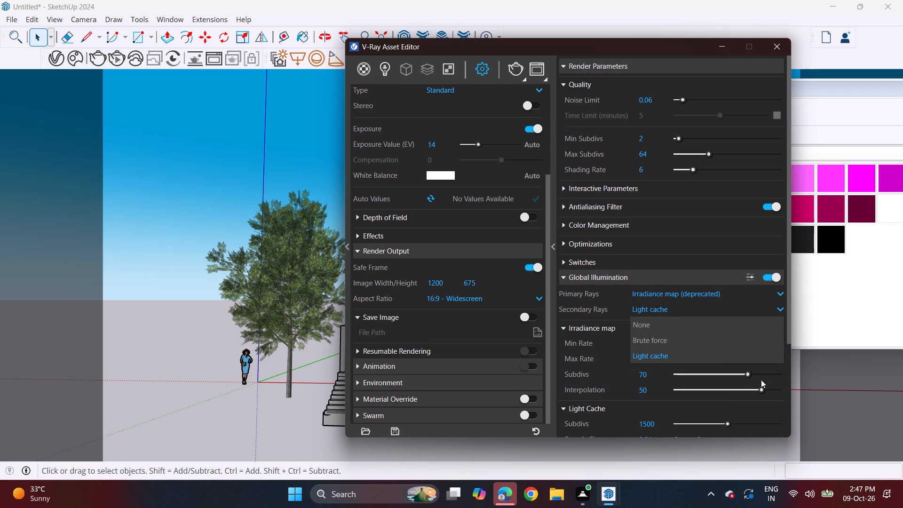
click(749, 379)
scroll(697, 395, down, 3)
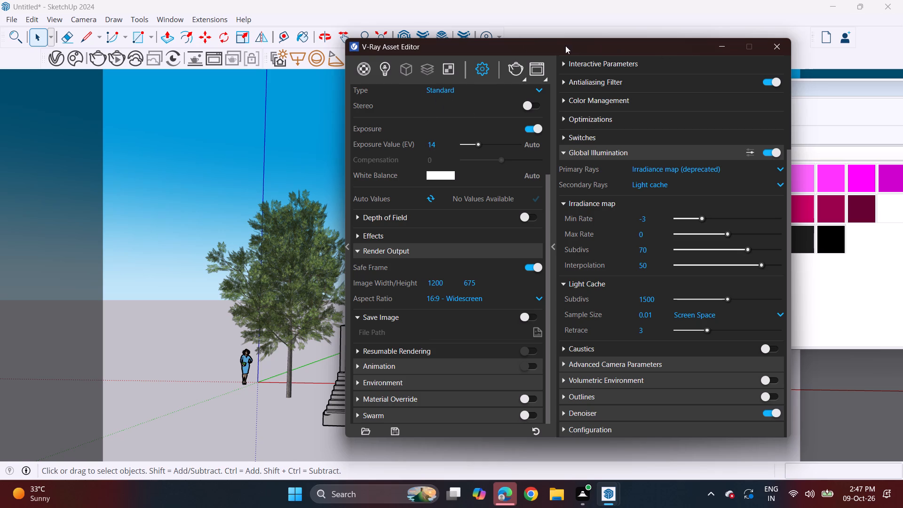
click(783, 46)
Start a non-interactive V-Ray render of the house's front from a low angle, with the stairs, front garden and trees in frame.
scroll(494, 243, up, 2)
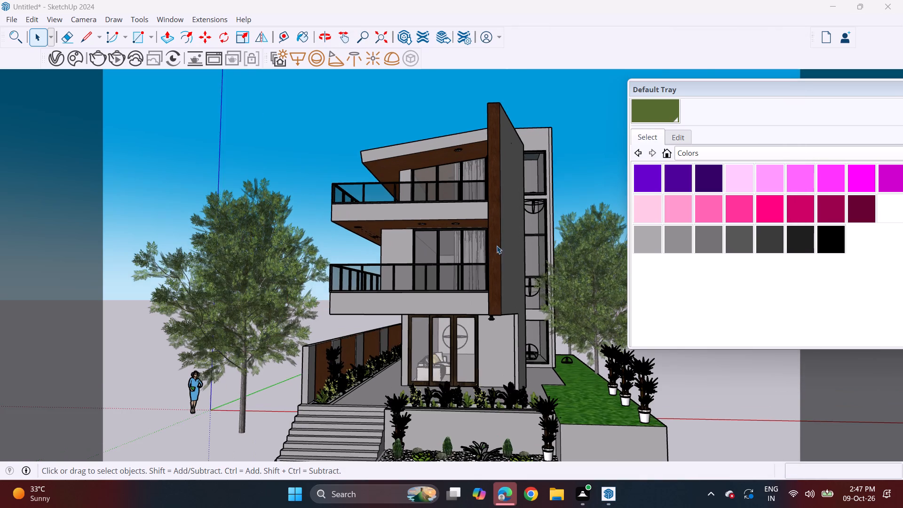
middle_drag(500, 248, 498, 223)
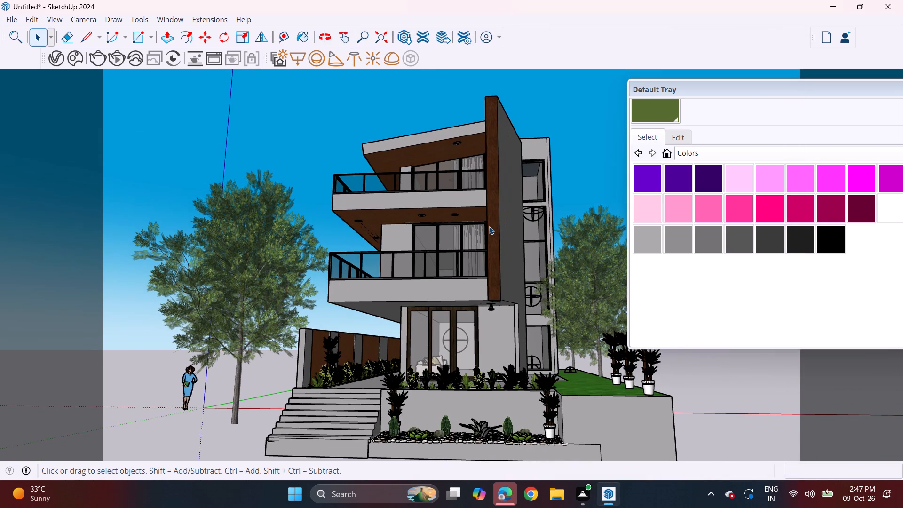
scroll(489, 226, up, 1)
middle_drag(501, 256, 530, 222)
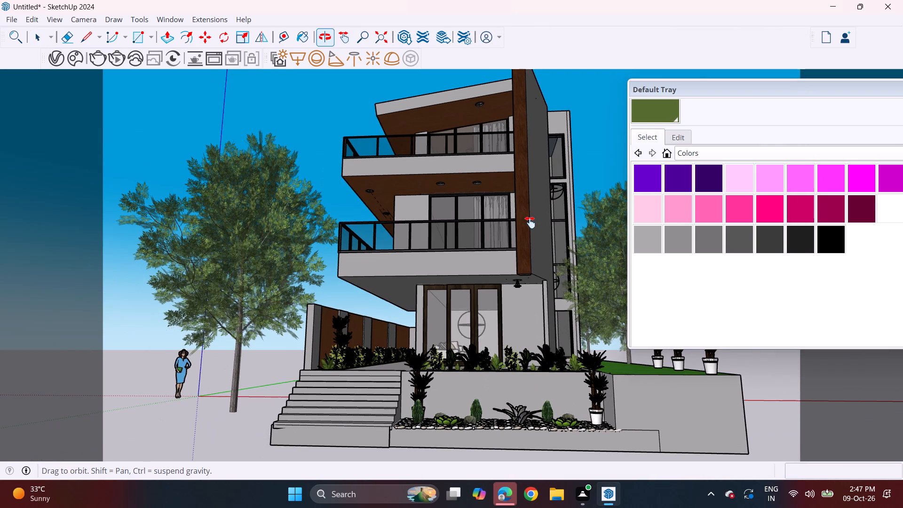
middle_drag(530, 222, 519, 234)
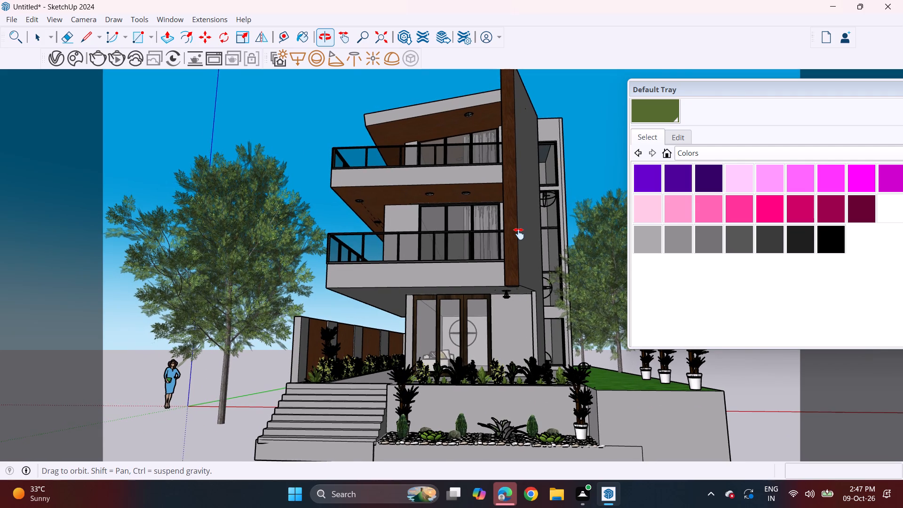
middle_drag(519, 234, 522, 245)
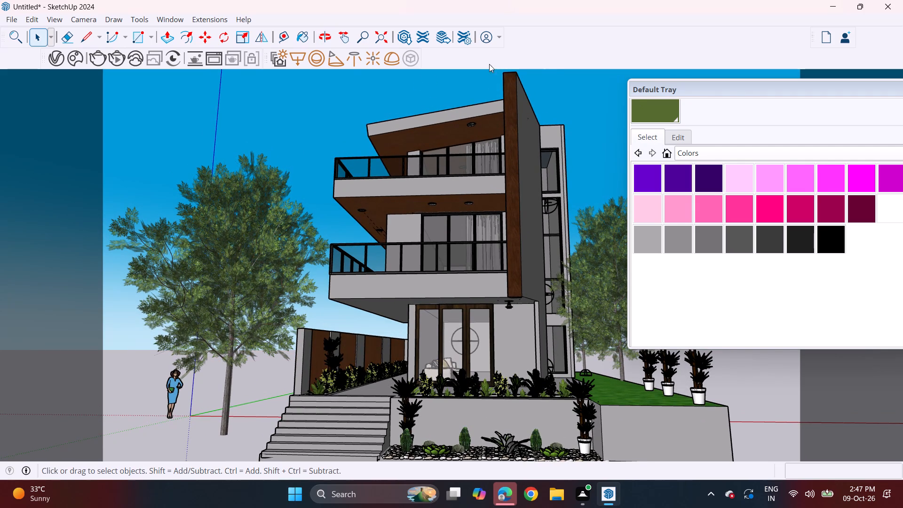
click(103, 54)
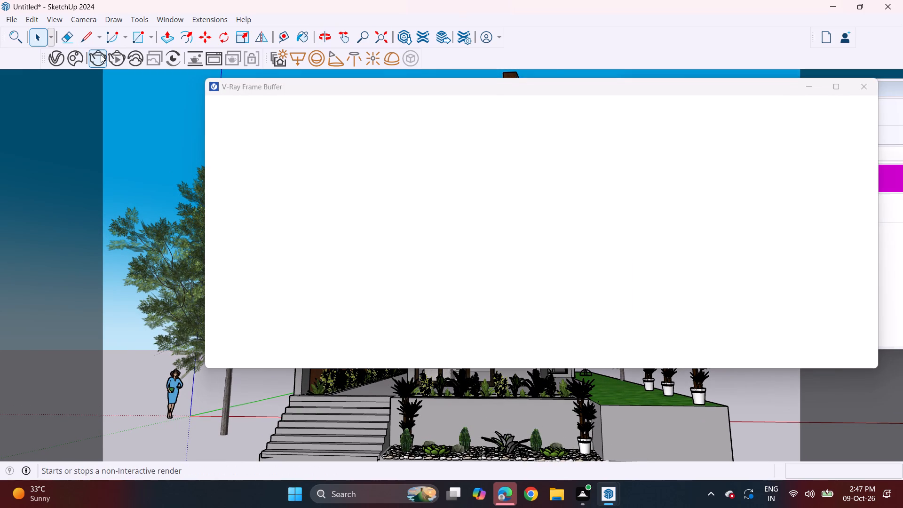
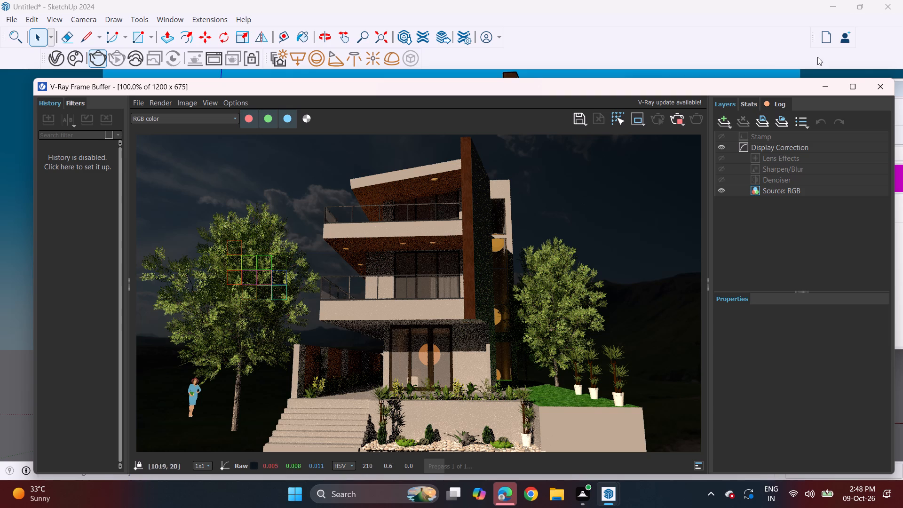
Close the render window and delete the uppermost sphere light behind the side tower's tall narrow windows.
click(874, 83)
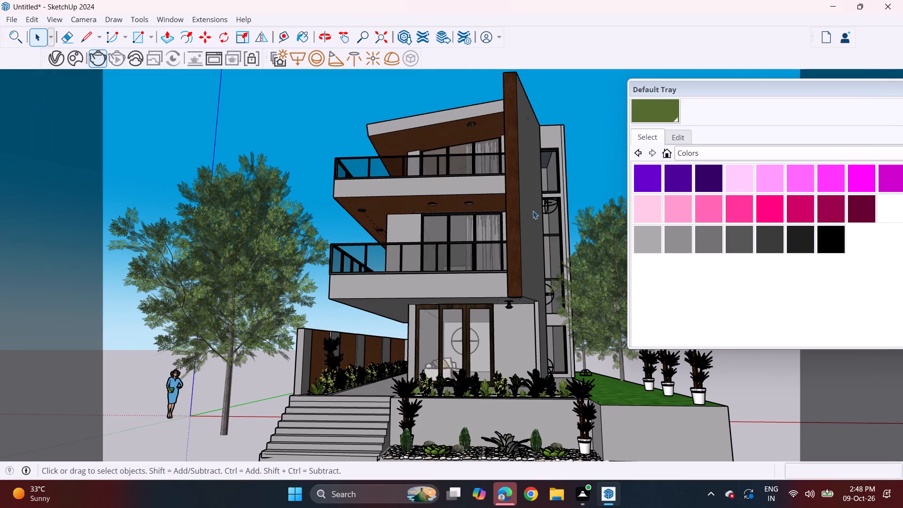
scroll(549, 219, up, 9)
scroll(547, 198, up, 20)
scroll(547, 198, up, 11)
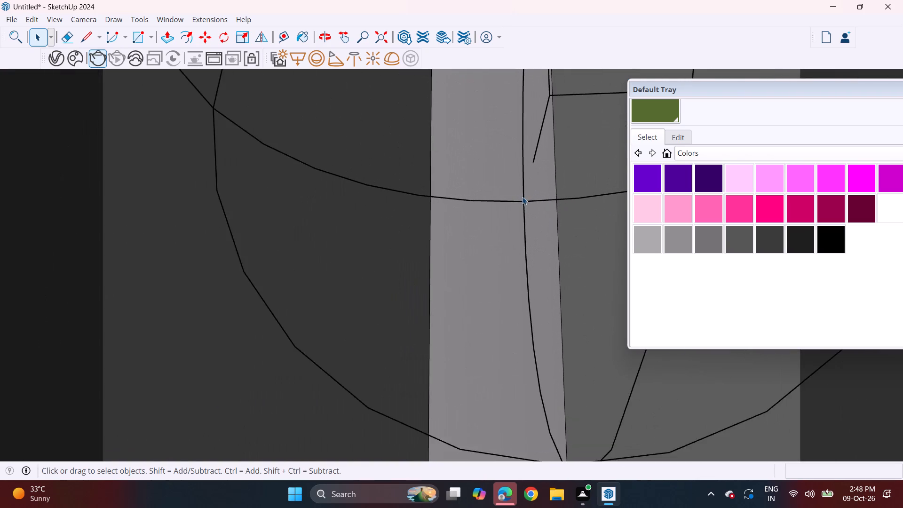
scroll(522, 197, up, 13)
scroll(527, 180, down, 20)
scroll(527, 180, down, 8)
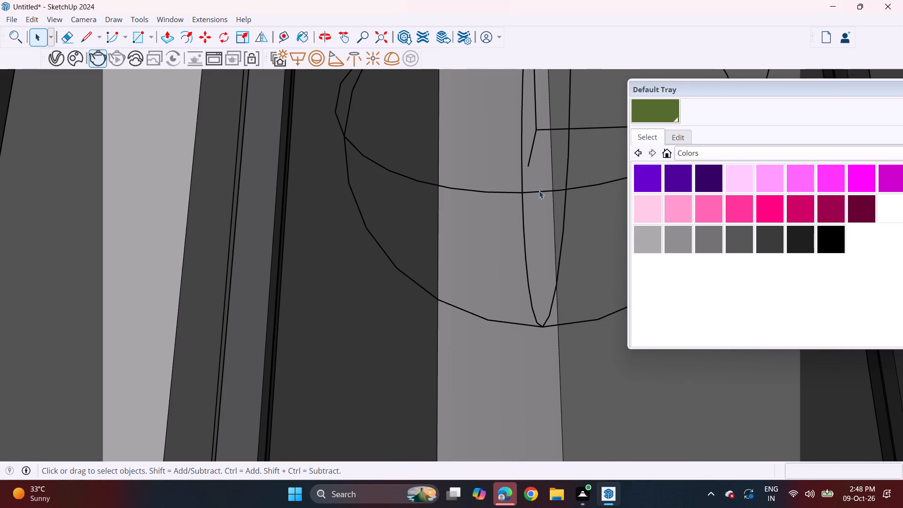
click(565, 195)
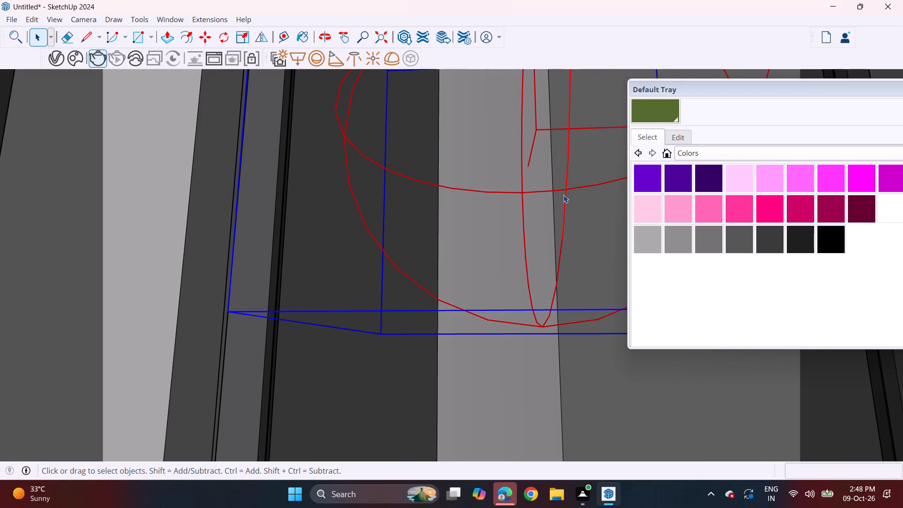
key(Delete)
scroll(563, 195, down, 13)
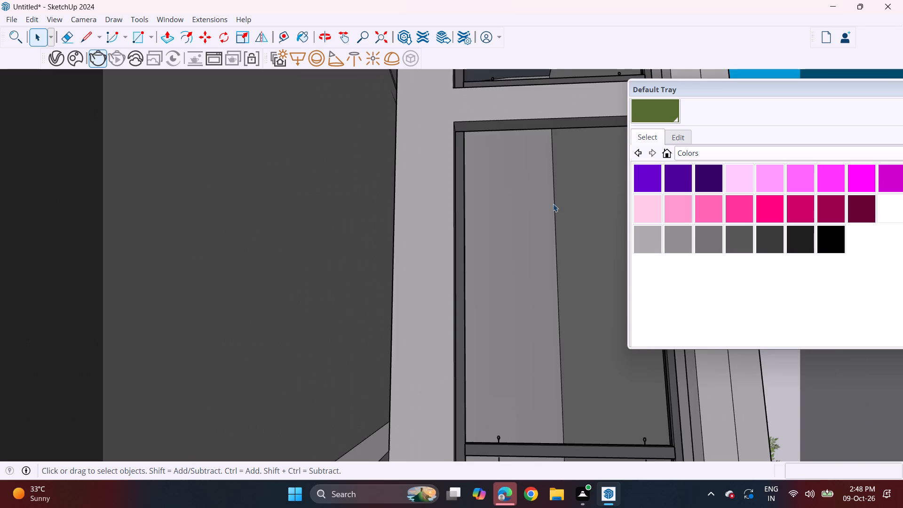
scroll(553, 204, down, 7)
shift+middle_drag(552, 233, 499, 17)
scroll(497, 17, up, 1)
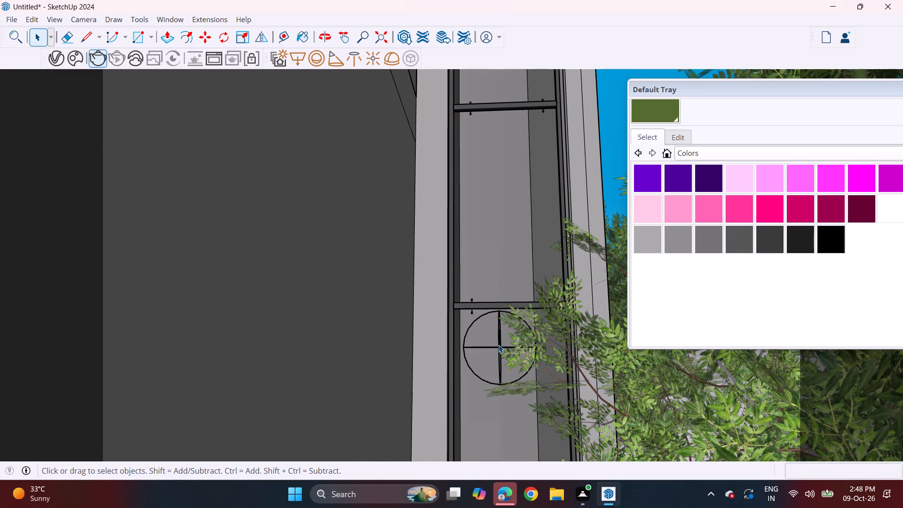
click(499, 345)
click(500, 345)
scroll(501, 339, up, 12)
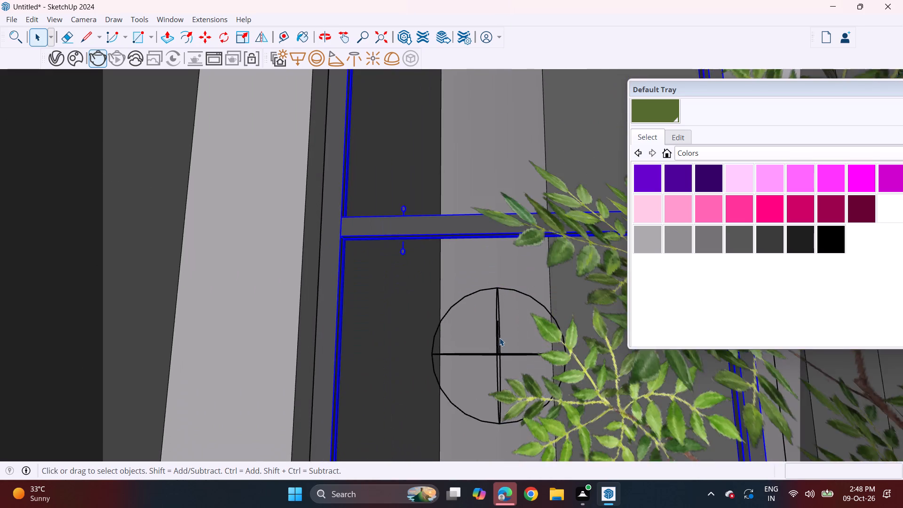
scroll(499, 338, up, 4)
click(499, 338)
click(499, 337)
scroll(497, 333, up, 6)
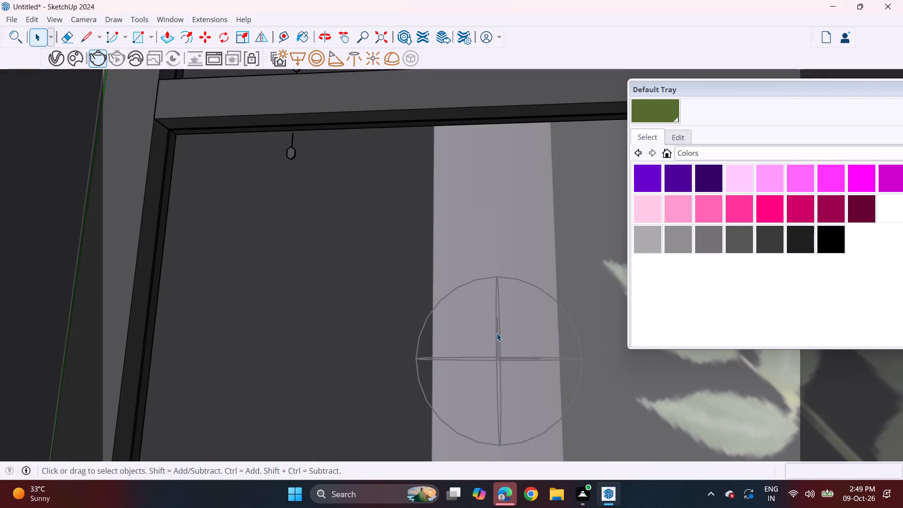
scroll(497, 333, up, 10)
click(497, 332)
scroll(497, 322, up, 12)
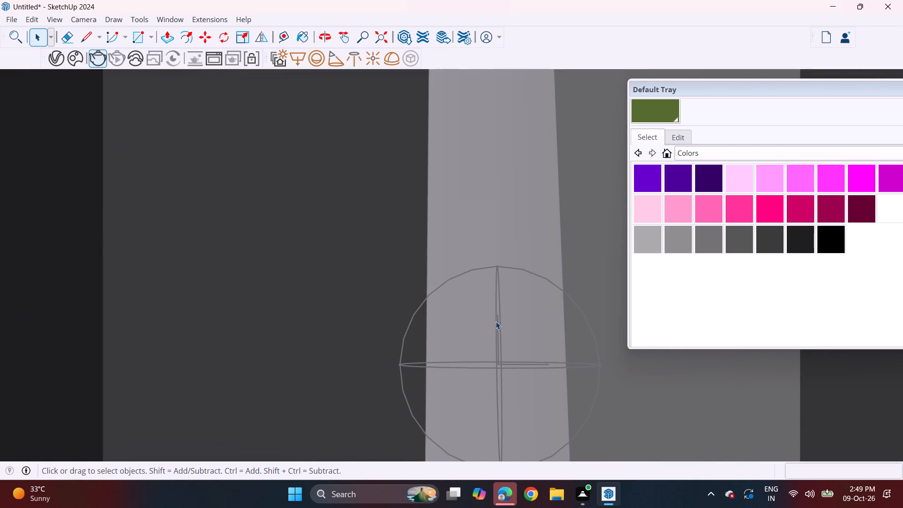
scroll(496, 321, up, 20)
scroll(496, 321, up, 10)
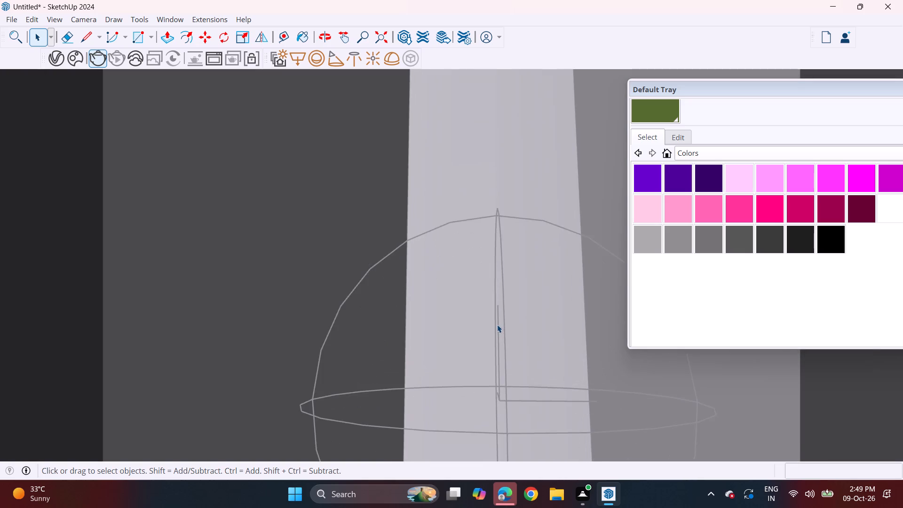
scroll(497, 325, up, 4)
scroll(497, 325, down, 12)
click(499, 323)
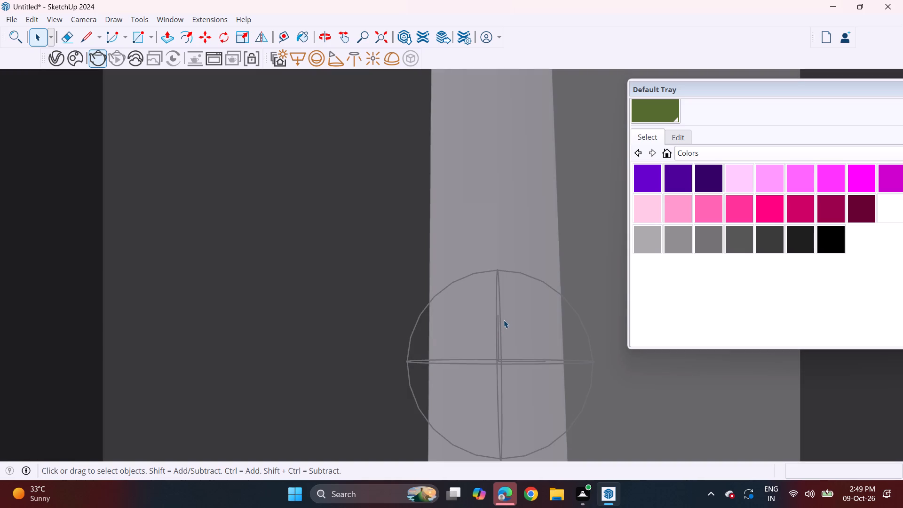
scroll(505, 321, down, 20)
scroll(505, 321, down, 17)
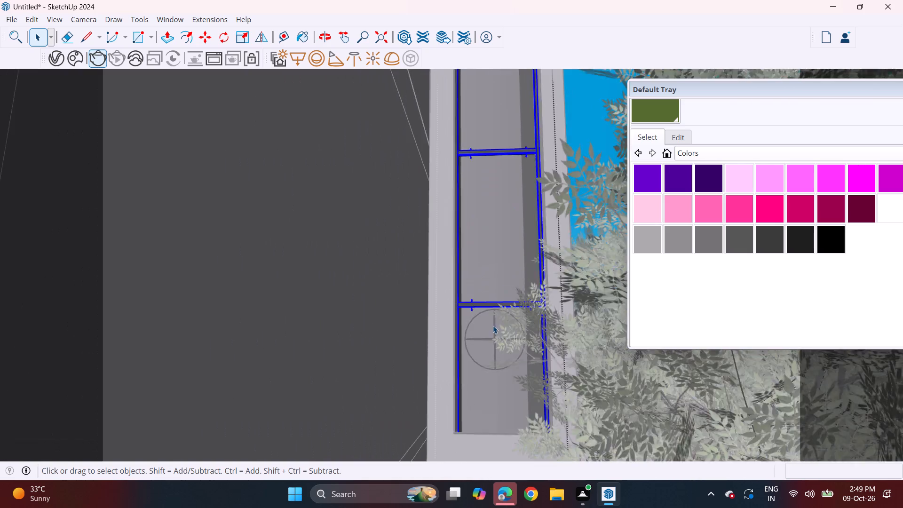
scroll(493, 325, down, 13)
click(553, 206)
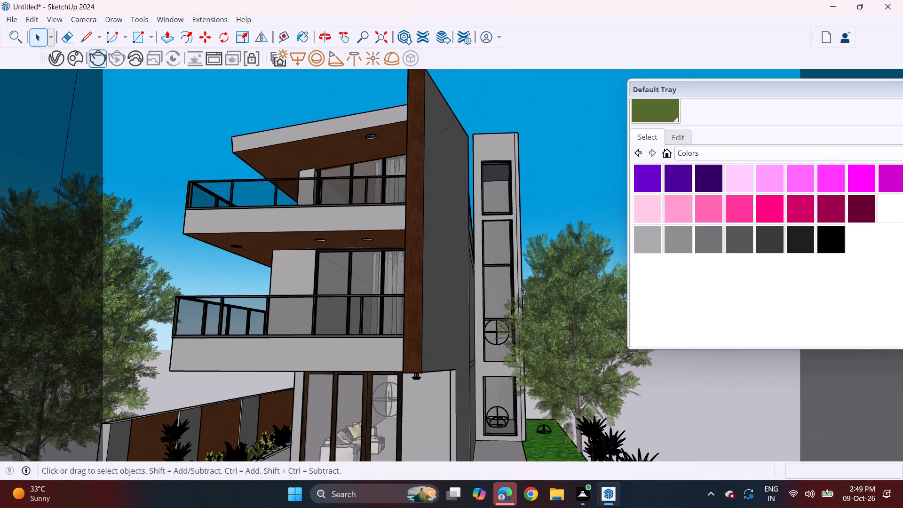
Delete the sphere light behind the side tower's middle window, just below the window's horizontal bar.
scroll(518, 291, up, 5)
scroll(490, 329, up, 19)
scroll(507, 347, up, 6)
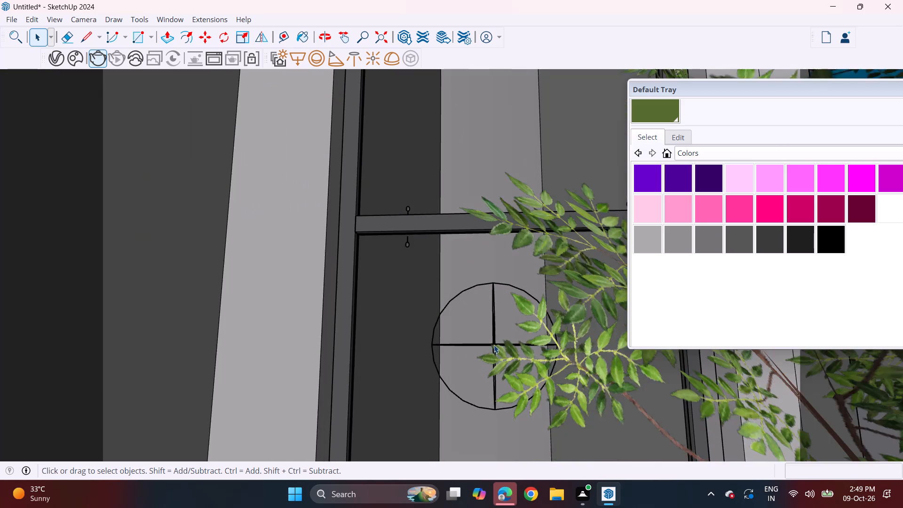
scroll(494, 345, up, 20)
scroll(494, 345, up, 16)
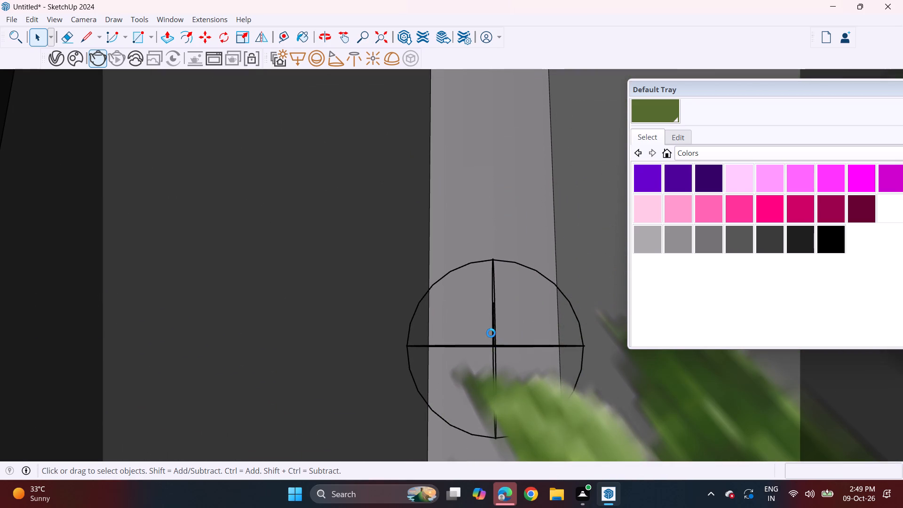
scroll(491, 333, up, 3)
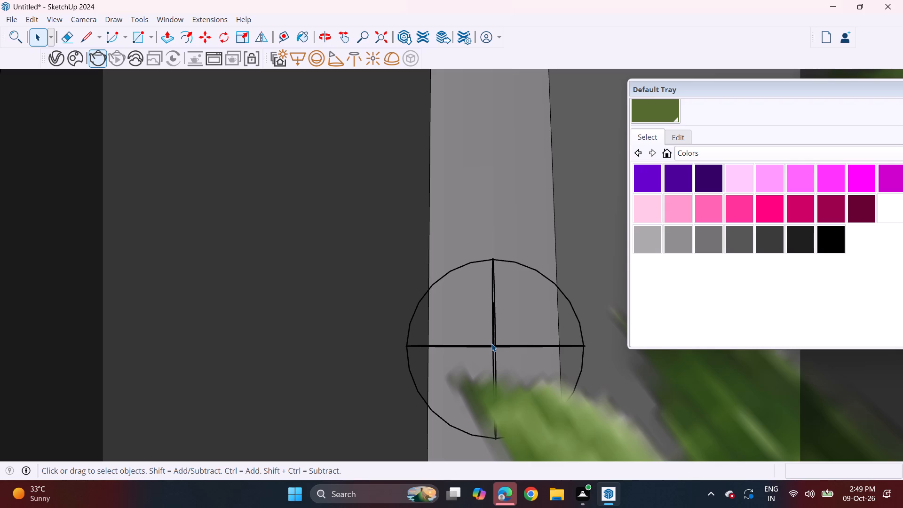
click(499, 343)
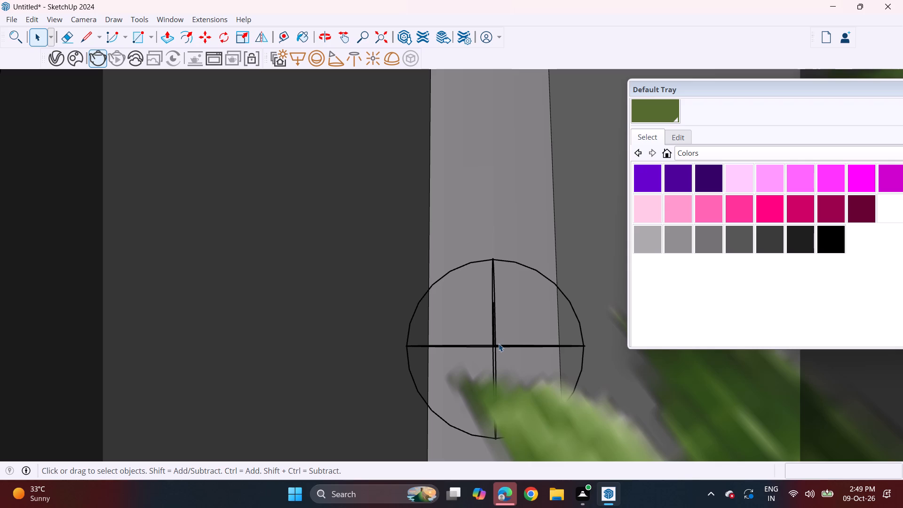
click(500, 341)
click(497, 346)
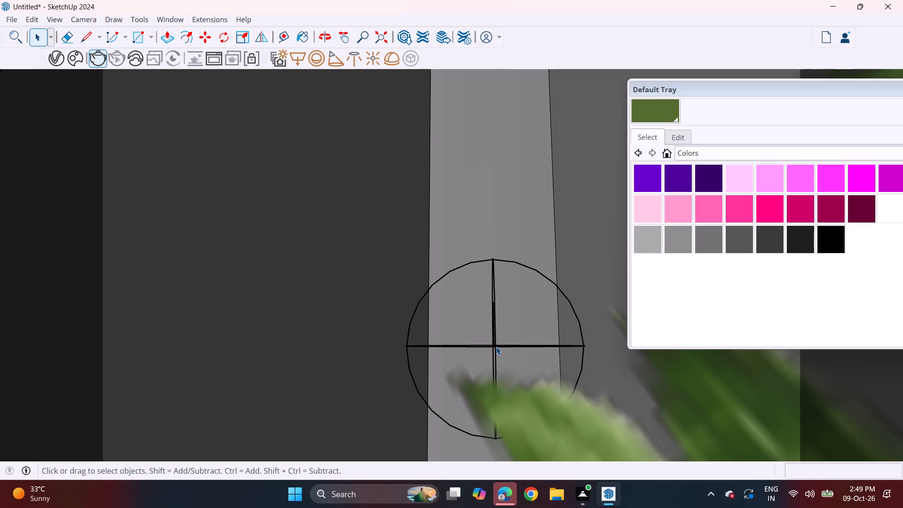
click(493, 347)
scroll(498, 335, up, 16)
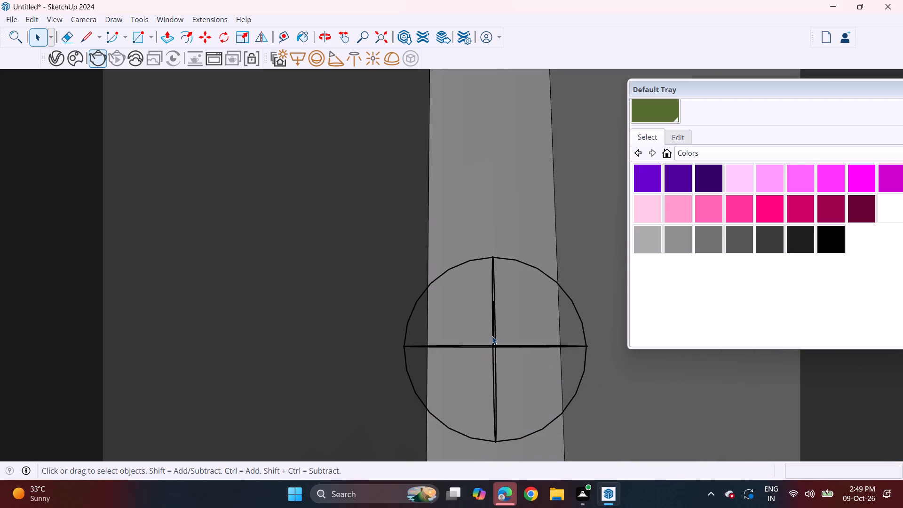
scroll(492, 336, up, 14)
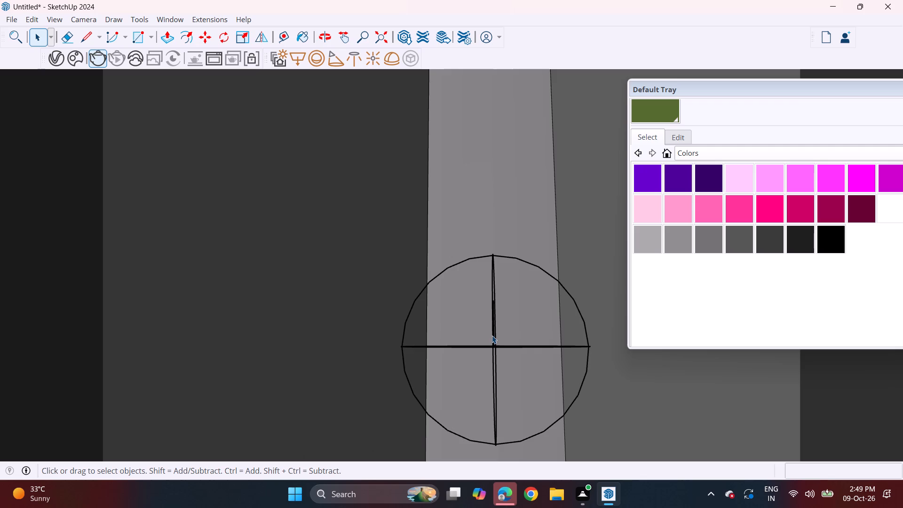
scroll(493, 335, up, 10)
click(497, 336)
scroll(495, 339, up, 9)
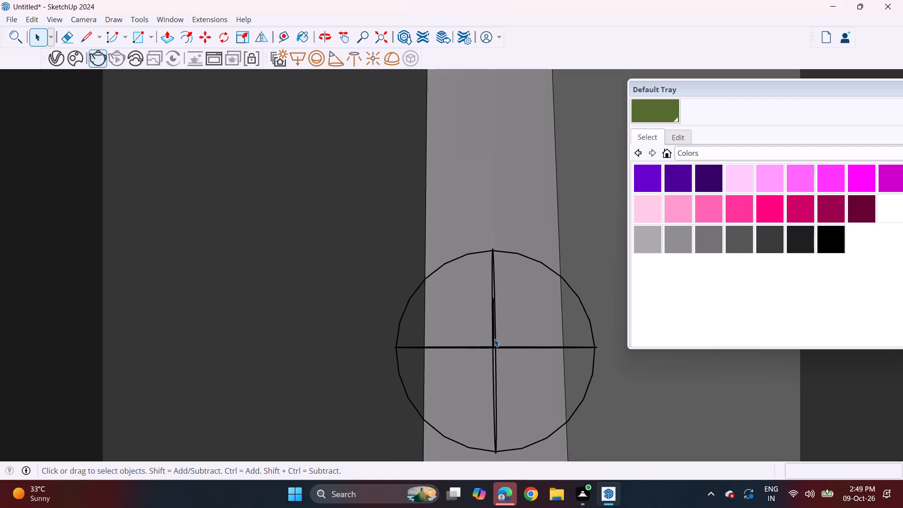
scroll(494, 339, up, 20)
scroll(494, 339, up, 5)
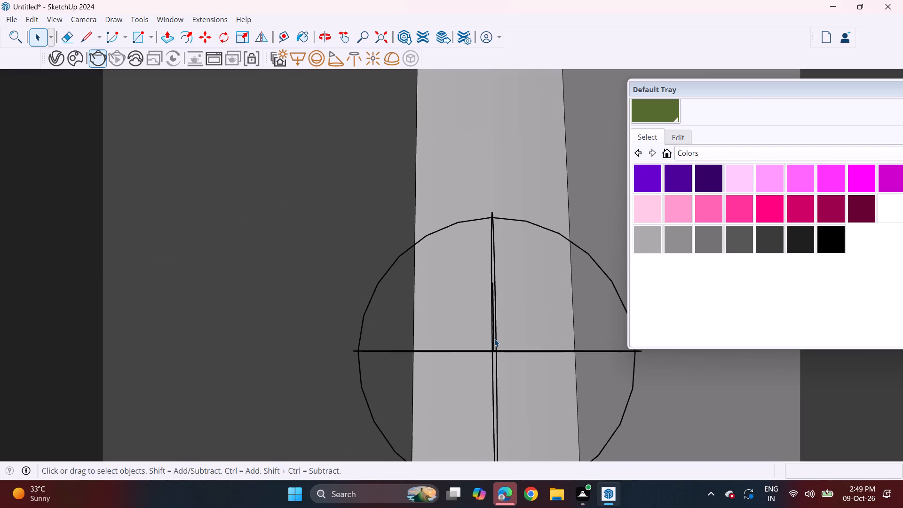
click(496, 339)
key(BackSpace)
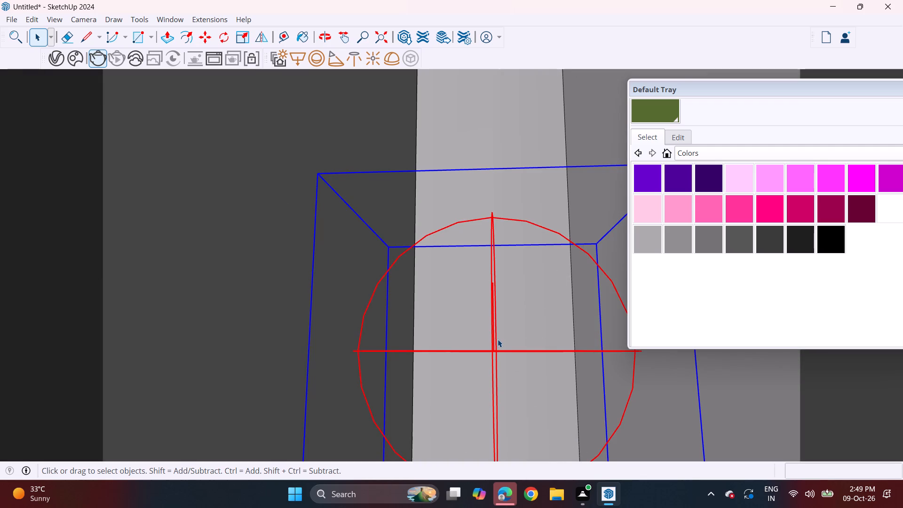
key(Delete)
Delete the two overlapping sphere lights at the lower level inside the side tower.
middle_drag(502, 344, 530, 507)
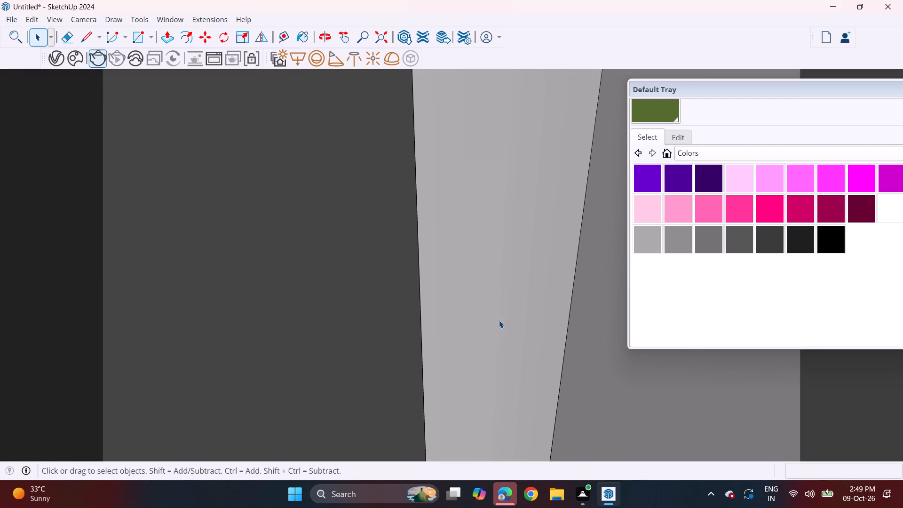
middle_drag(499, 314, 489, 125)
middle_drag(475, 173, 476, 326)
shift+middle_drag(474, 326, 451, 207)
click(459, 400)
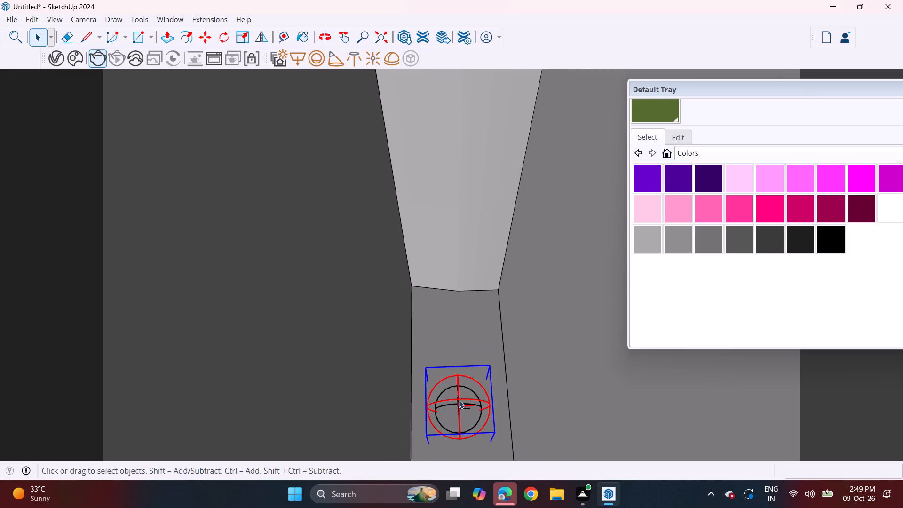
key(Delete)
click(459, 402)
key(Delete)
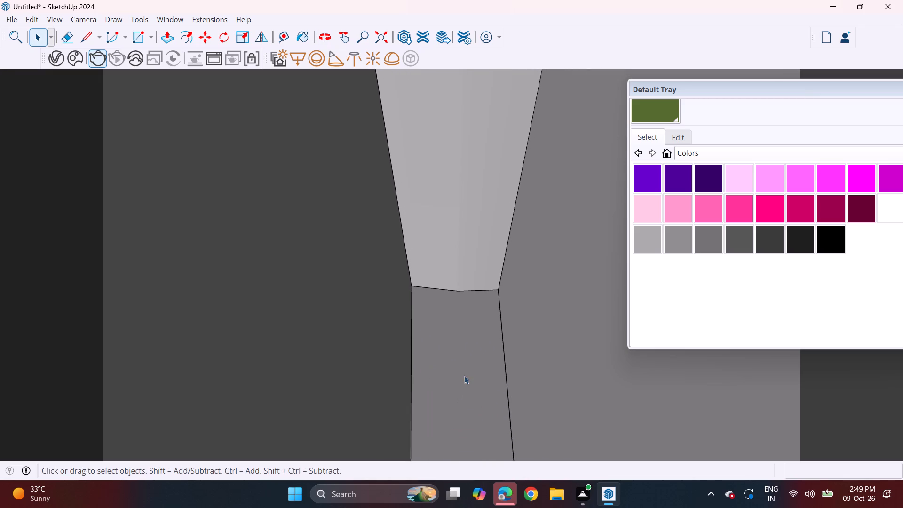
Delete the large sphere light above the sofa in the ground-floor room.
middle_drag(467, 373, 466, 79)
scroll(449, 77, down, 4)
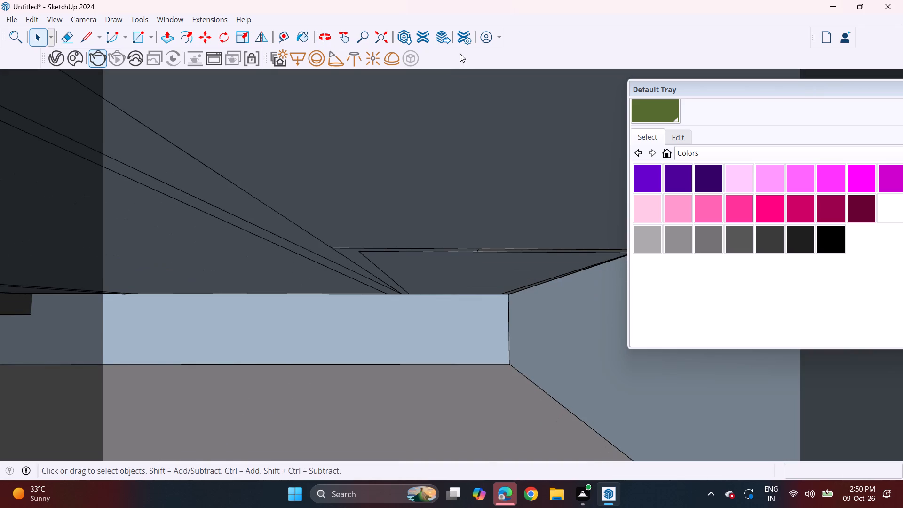
shift+middle_drag(462, 45, 492, 472)
shift+middle_drag(483, 174, 506, 495)
scroll(426, 160, down, 3)
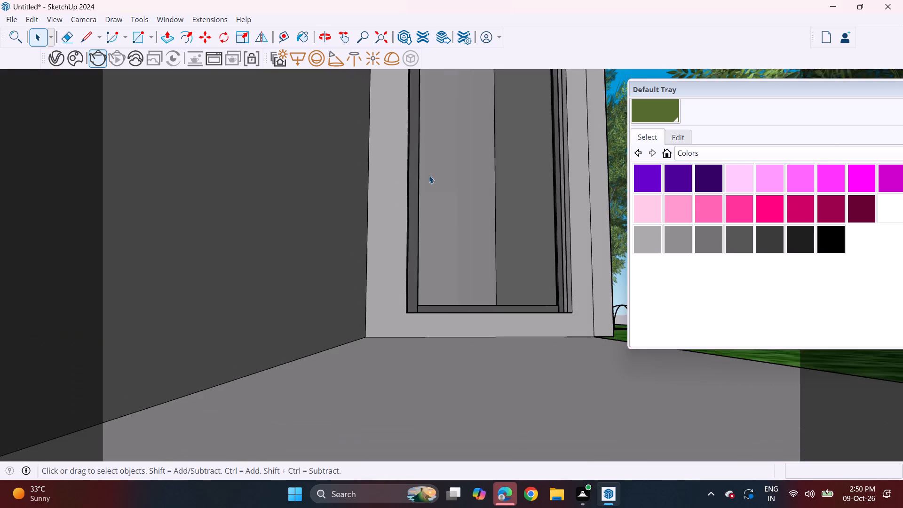
shift+middle_drag(432, 156, 546, 438)
scroll(483, 297, down, 10)
scroll(459, 297, up, 14)
middle_drag(419, 317, 634, 274)
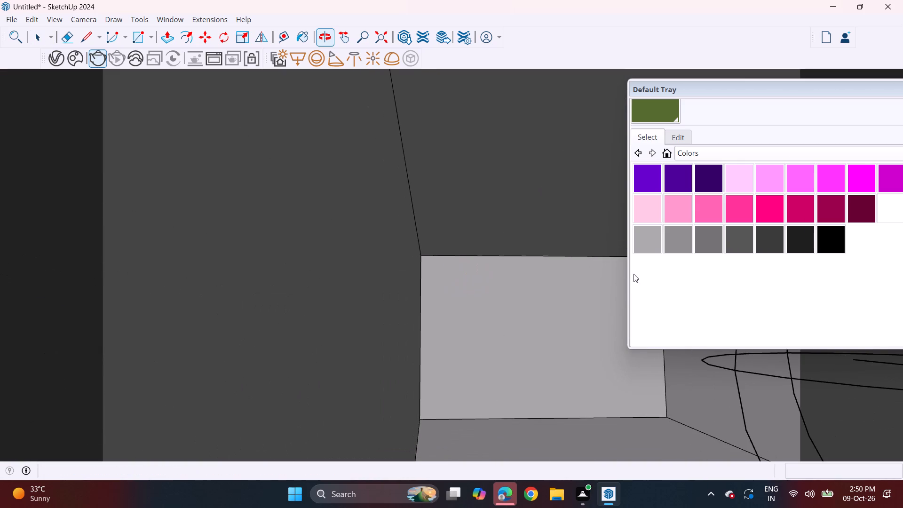
shift+middle_drag(628, 286, 501, 282)
middle_drag(513, 289, 359, 262)
shift+scroll(359, 262, up, 1)
middle_drag(267, 285, 297, 296)
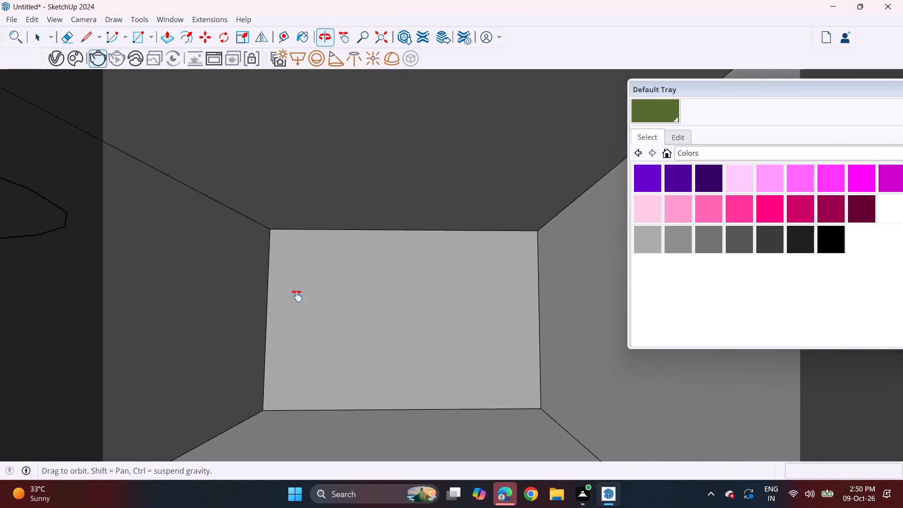
middle_drag(297, 296, 379, 294)
click(519, 272)
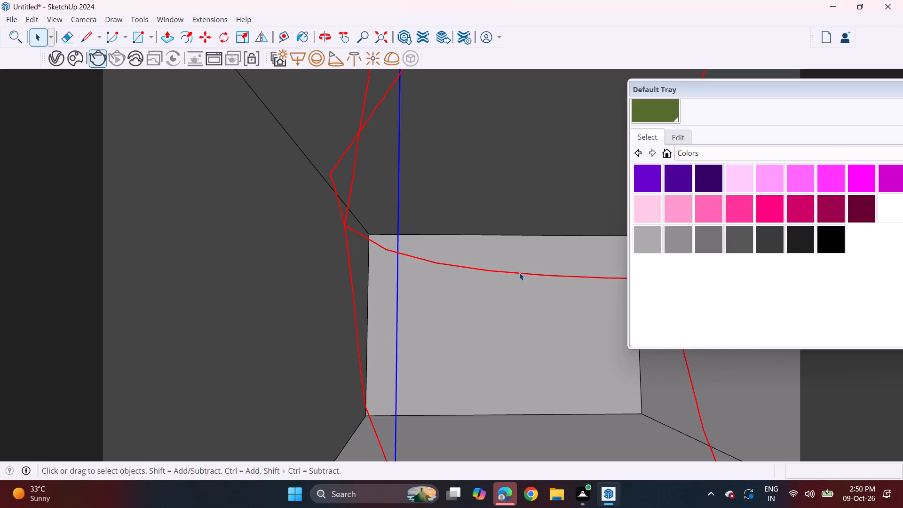
key(Delete)
Delete the sphere light in the empty grey-ceilinged room above the sofa room.
scroll(520, 275, down, 4)
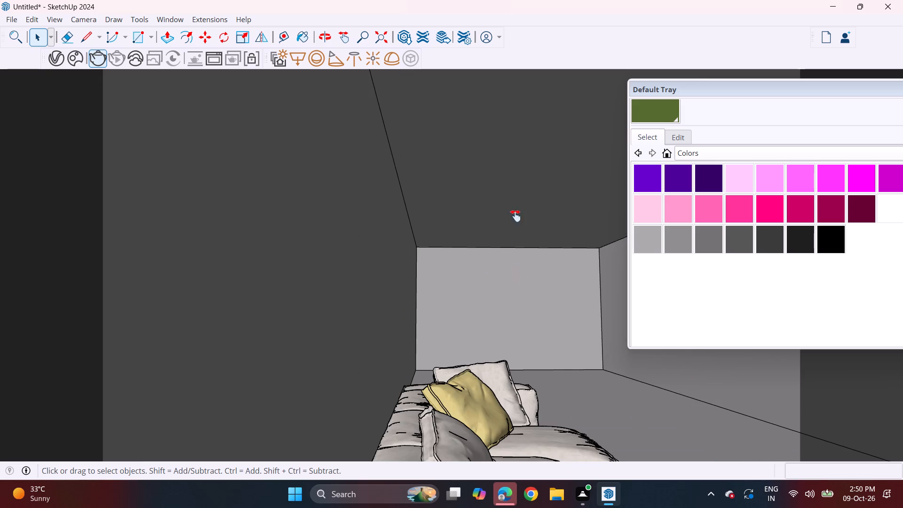
shift+middle_drag(515, 216, 455, 423)
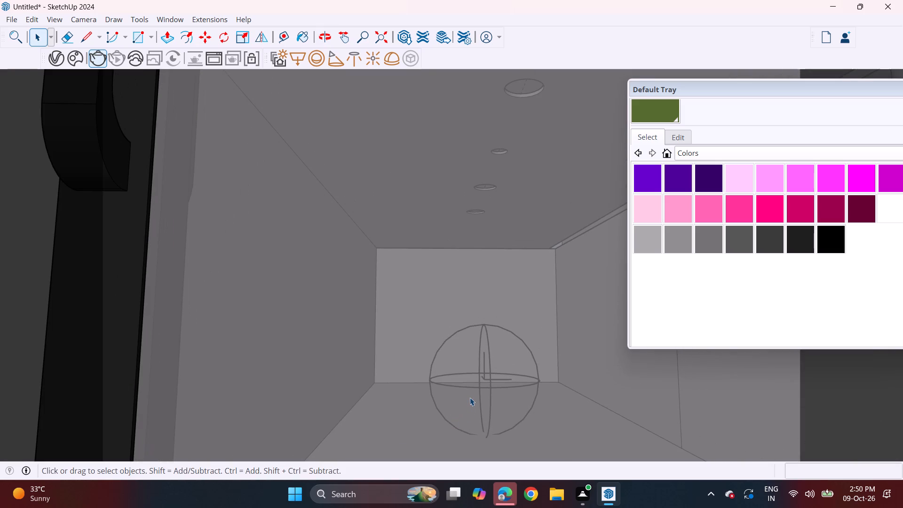
scroll(470, 397, up, 4)
middle_drag(459, 394, 902, 389)
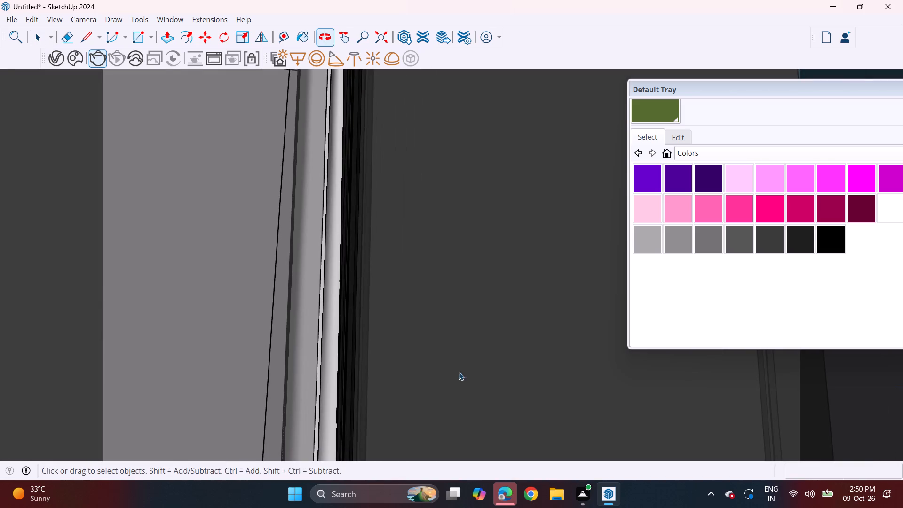
shift+middle_drag(294, 369, 770, 340)
middle_drag(433, 324, 377, 336)
scroll(404, 336, up, 1)
shift+middle_drag(220, 306, 366, 316)
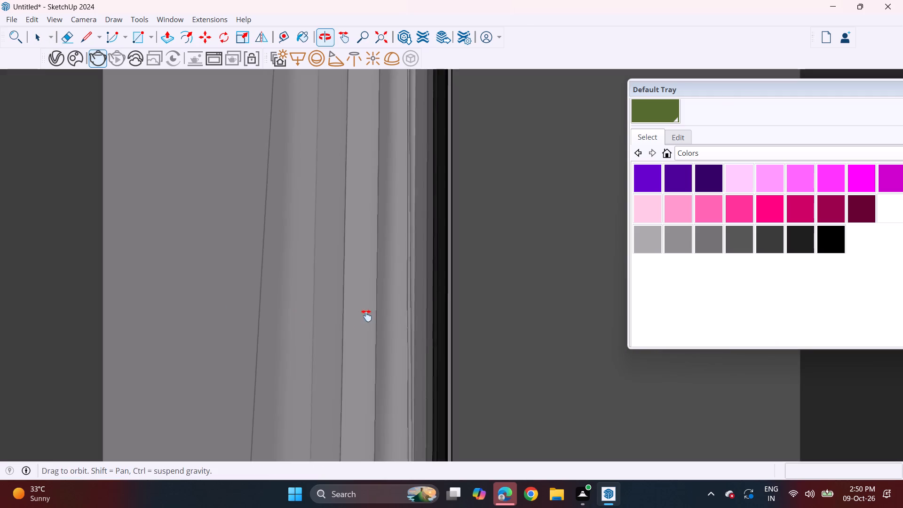
shift+middle_drag(366, 316, 719, 277)
middle_drag(126, 273, 578, 279)
shift+middle_drag(87, 321, 395, 286)
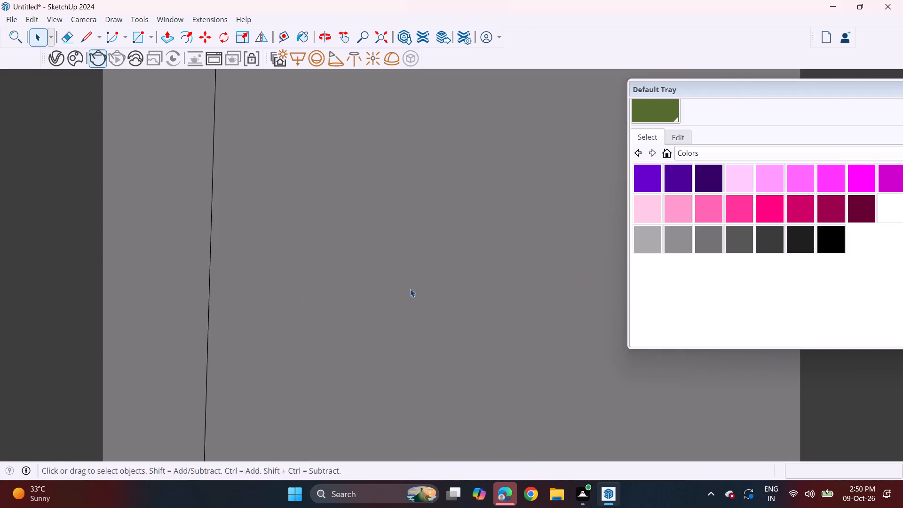
middle_drag(365, 304, 83, 326)
click(67, 354)
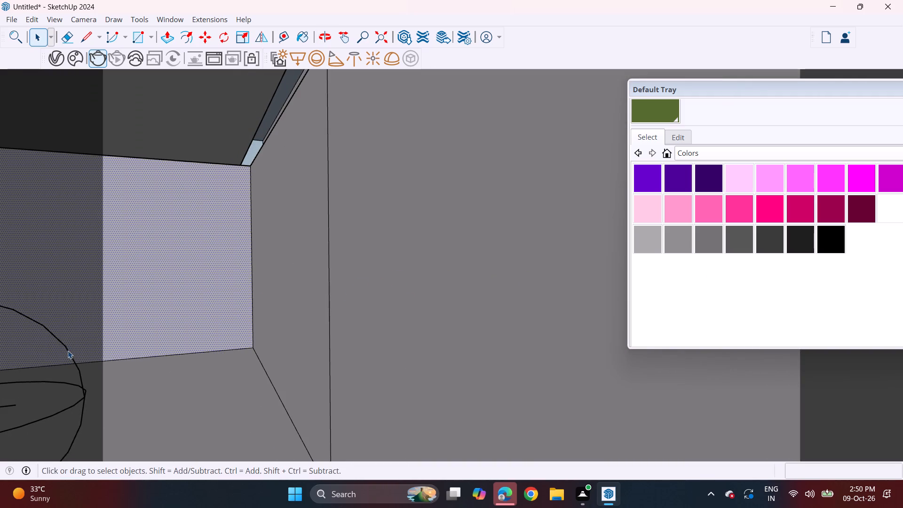
middle_drag(91, 343, 177, 328)
click(142, 354)
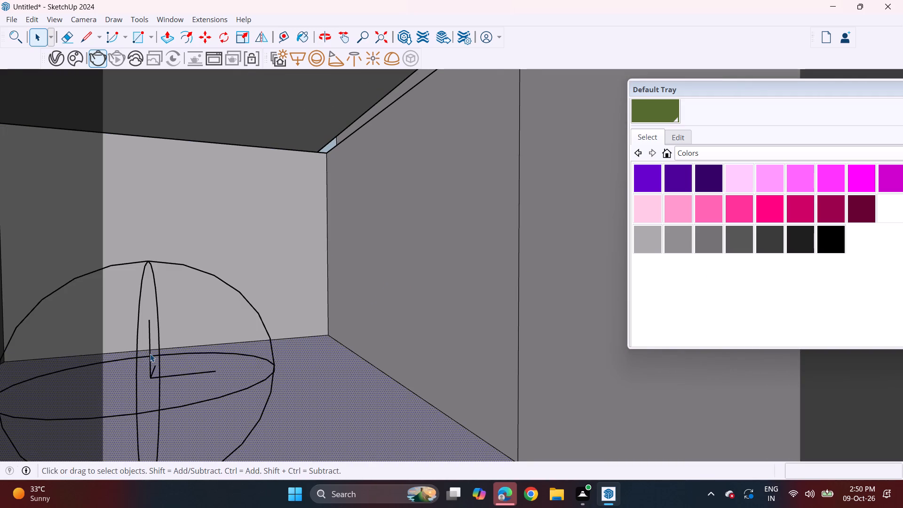
click(150, 354)
key(Delete)
Delete the sphere light near the floor of the top room with the wooden ceiling.
scroll(182, 330, down, 3)
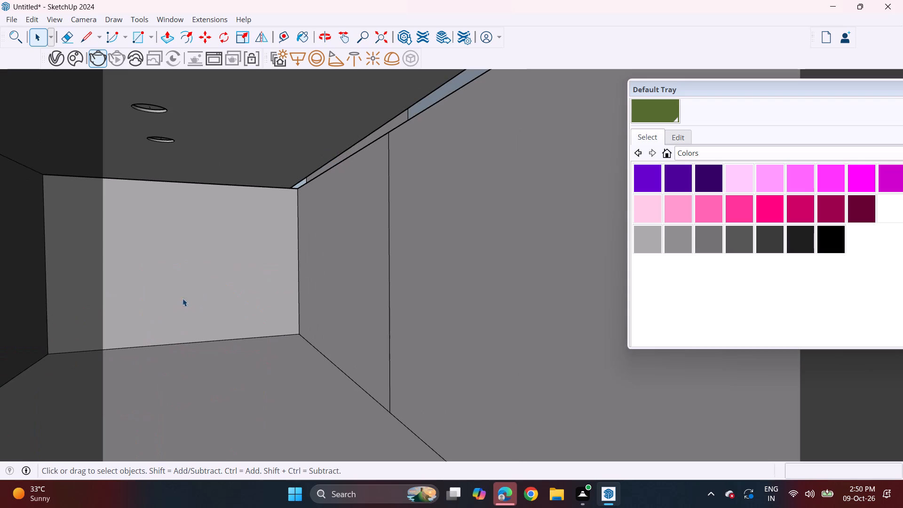
middle_drag(204, 217, 226, 403)
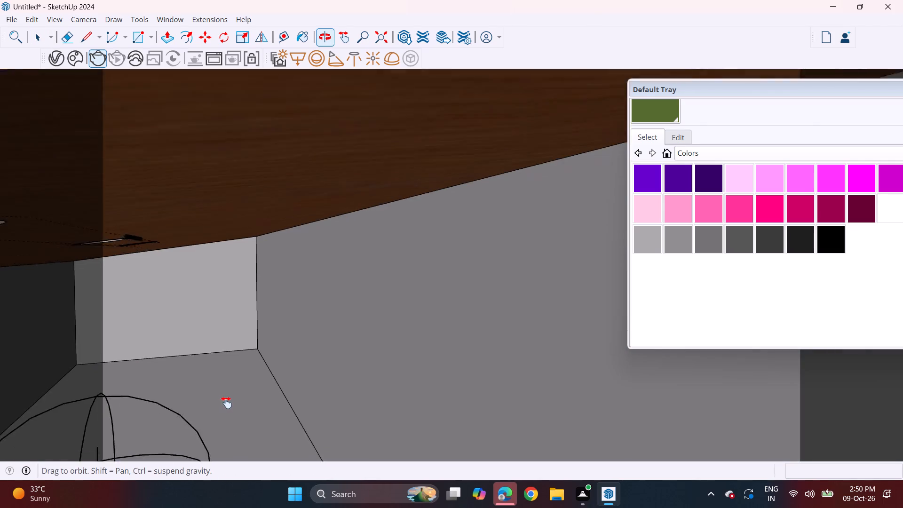
middle_drag(226, 403, 227, 399)
click(119, 431)
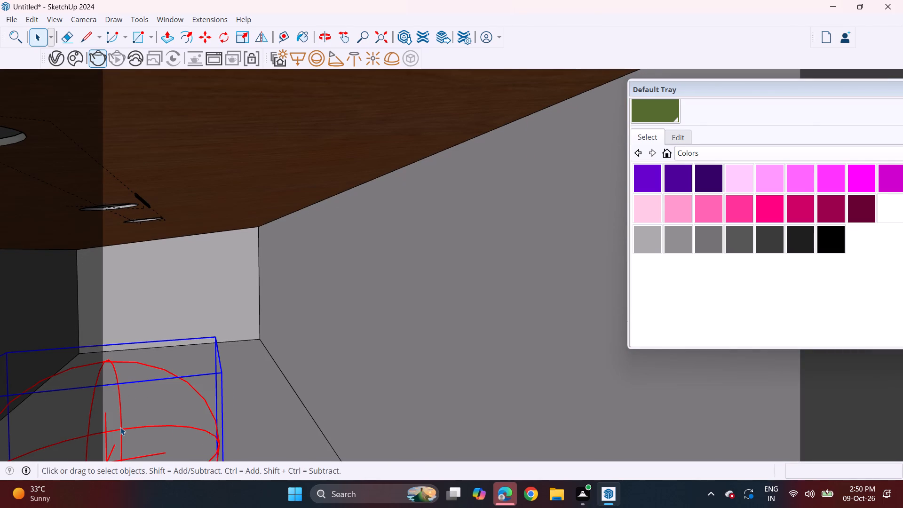
key(Delete)
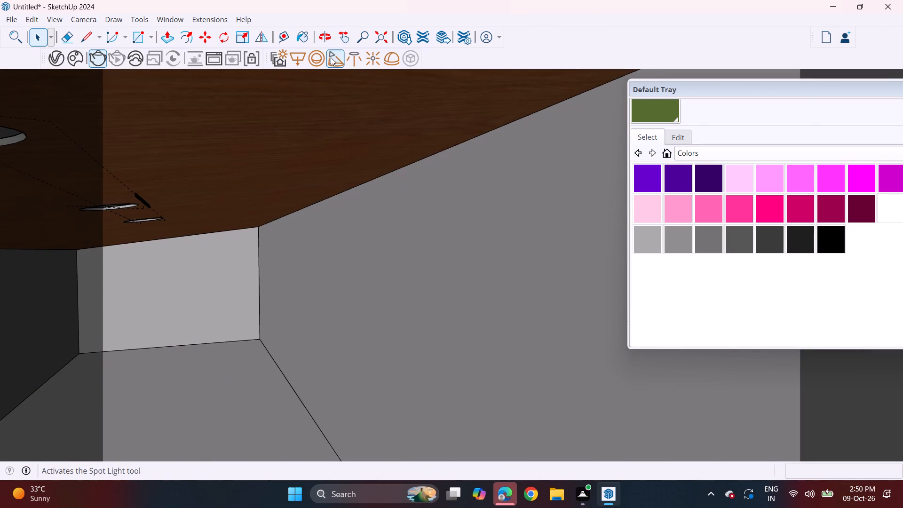
Place one omni light at a recessed fitting in the wooden ceiling and another on the same room's back wall.
click(353, 63)
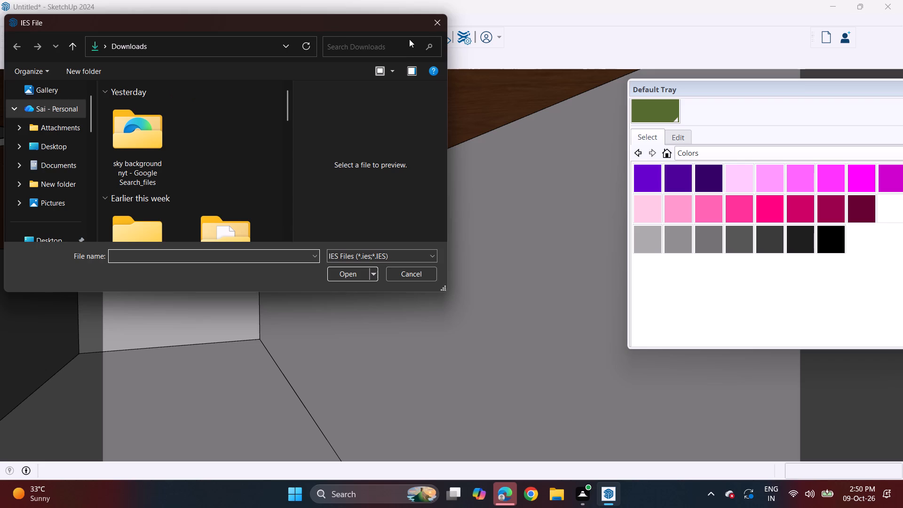
click(436, 24)
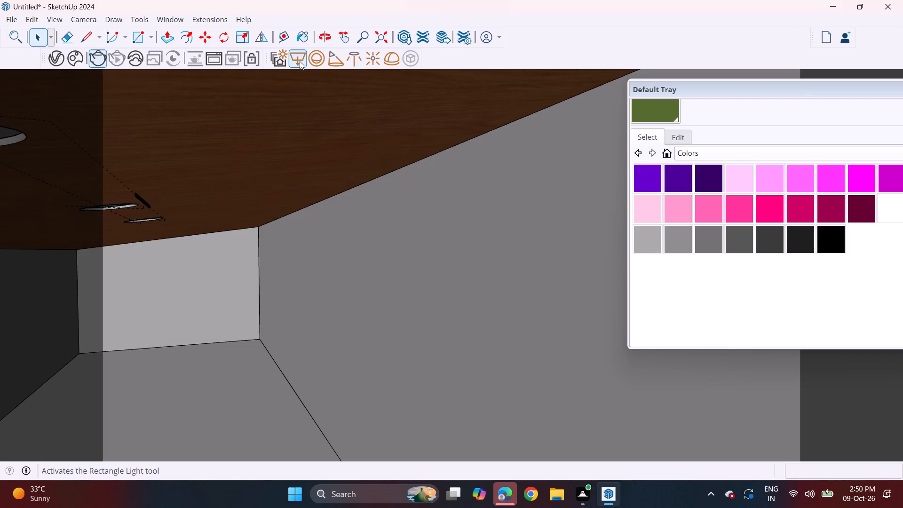
click(372, 62)
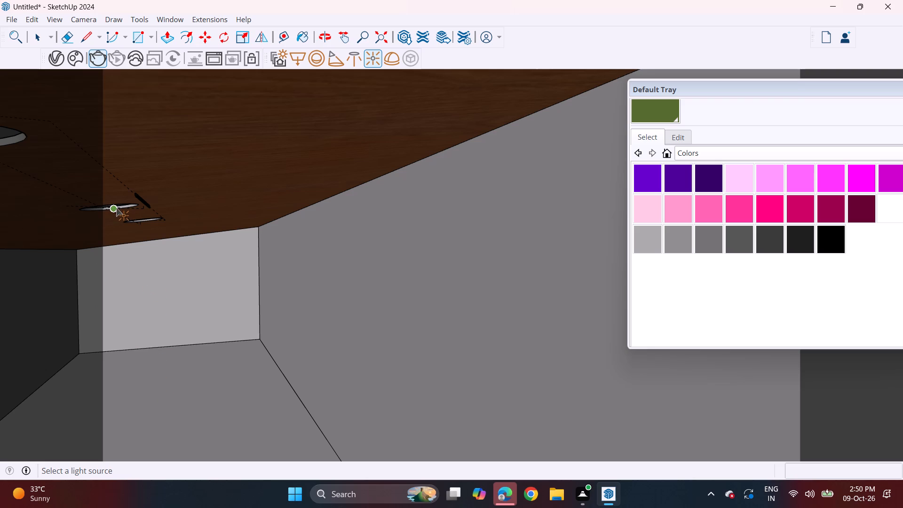
drag(116, 208, 121, 214)
key(space)
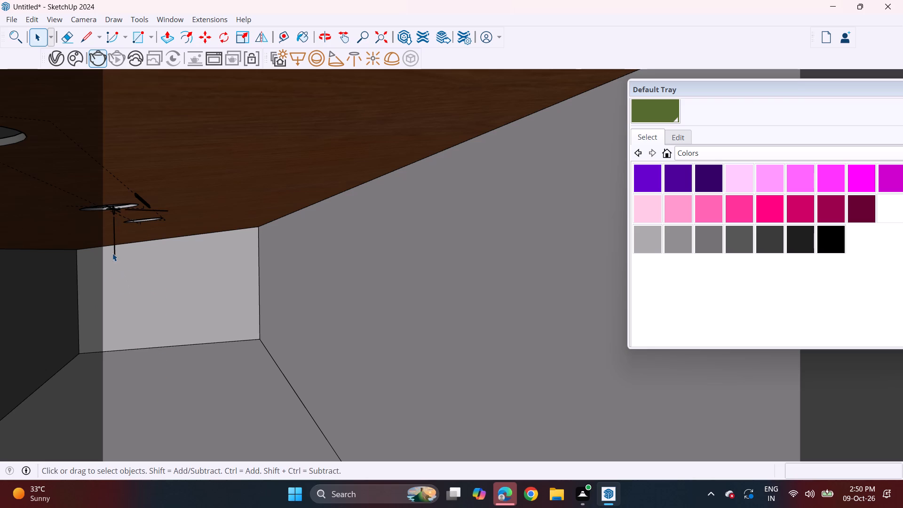
click(116, 261)
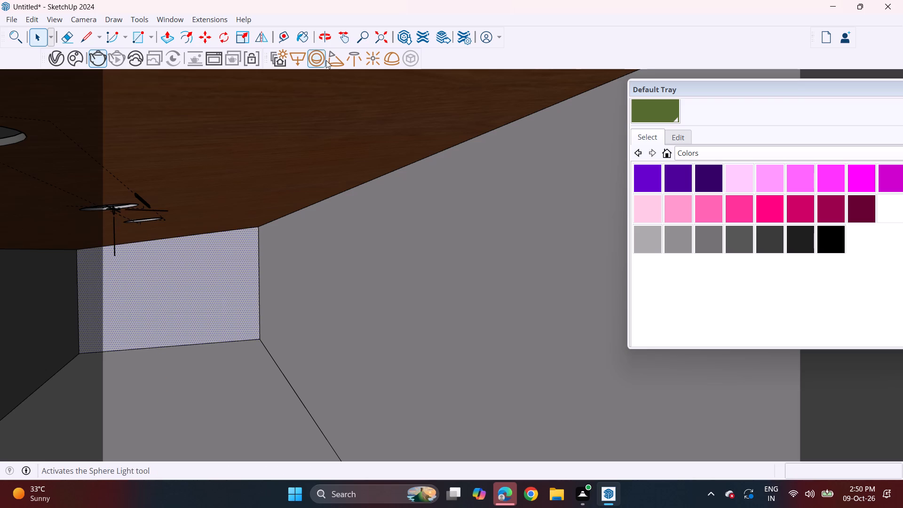
click(374, 64)
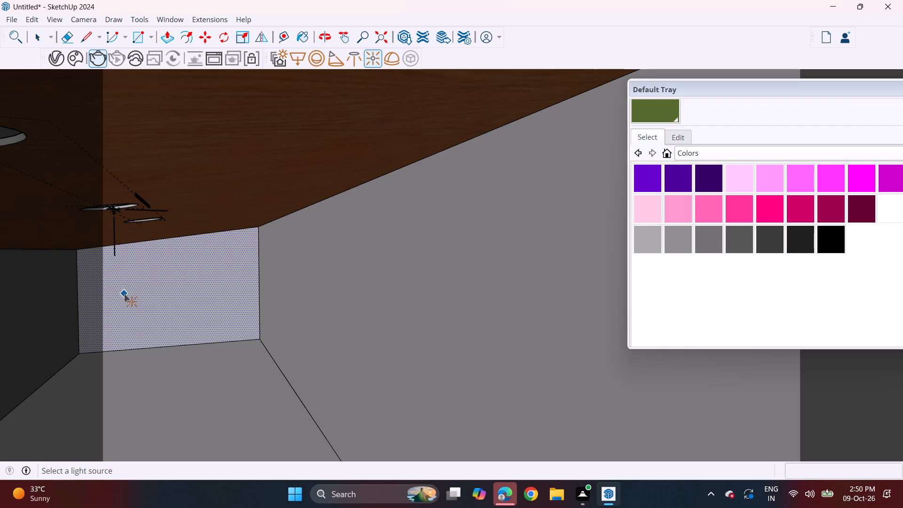
click(124, 294)
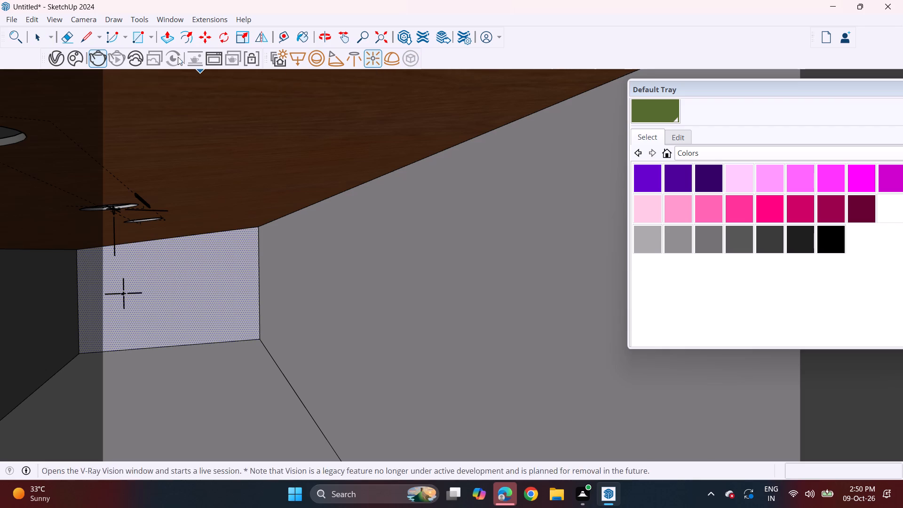
Test-render the wooden-ceilinged room to check the new omni lights, and close the render window.
click(98, 62)
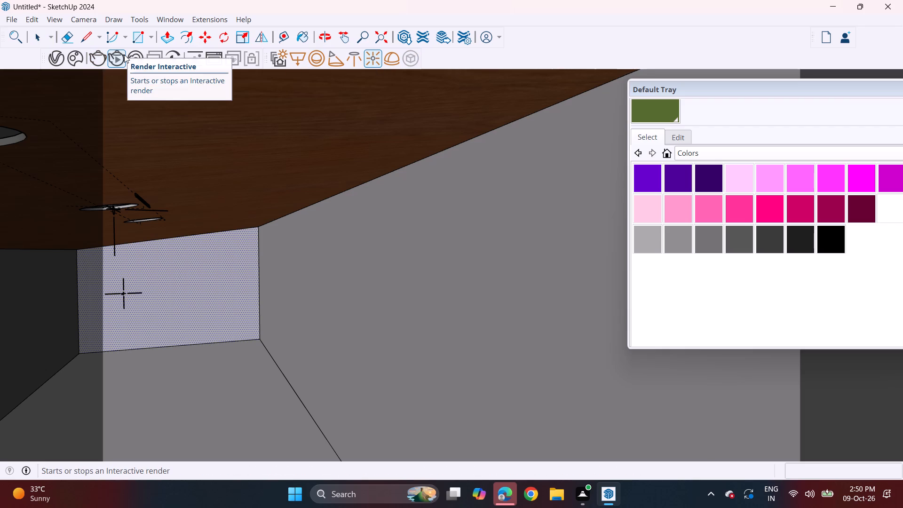
double_click(94, 61)
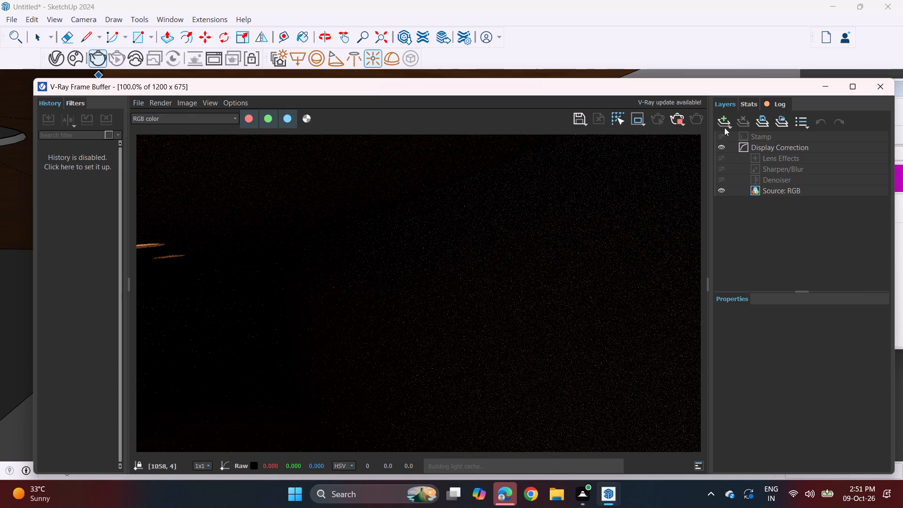
double_click(891, 85)
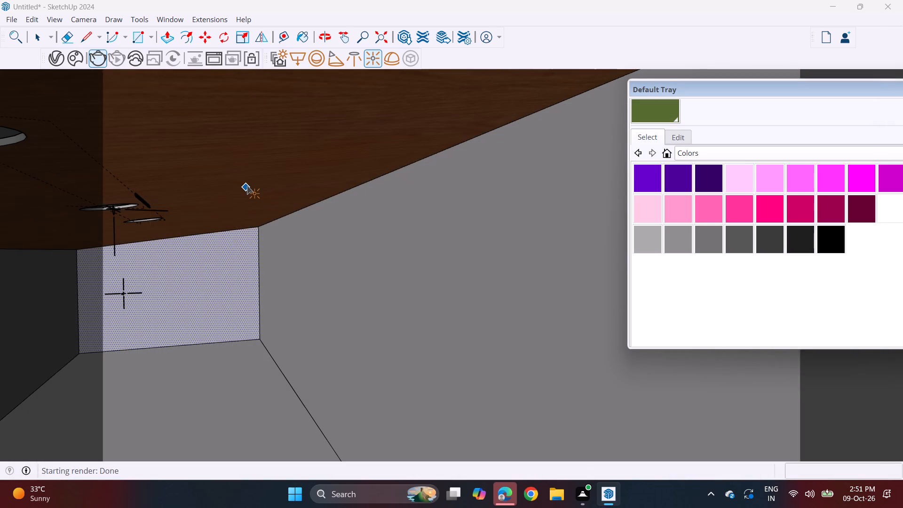
Draw a long strip rectangle about 11" by 35' on the wooden-ceilinged room's side wall, starting from the back corner edge.
scroll(247, 186, down, 1)
middle_drag(232, 184, 298, 163)
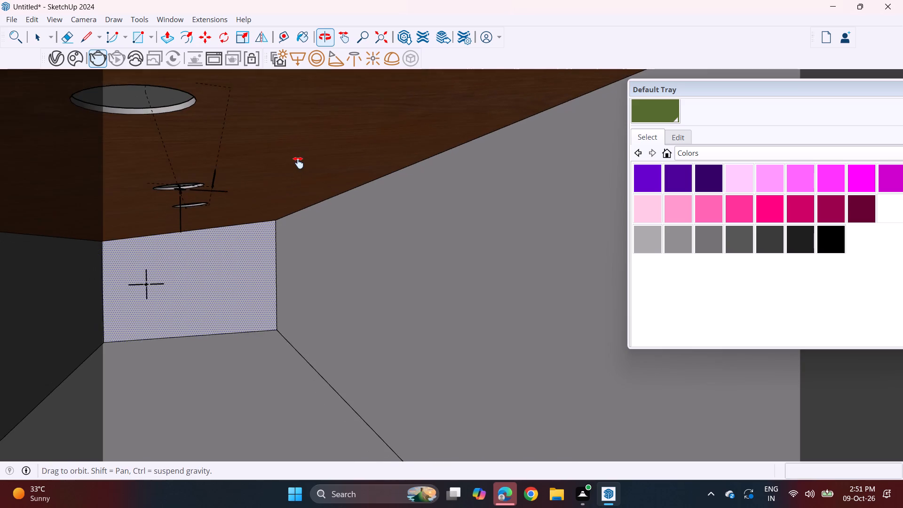
middle_drag(298, 163, 298, 160)
middle_drag(324, 197, 315, 192)
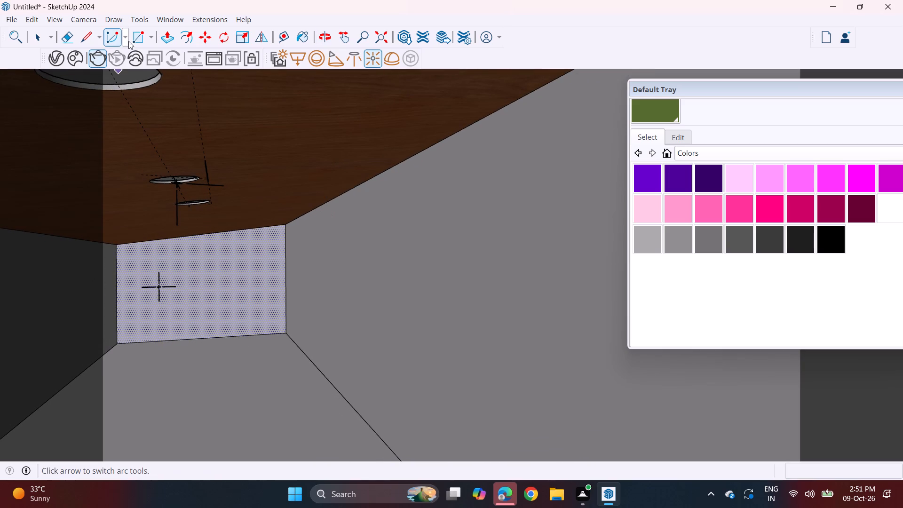
click(131, 36)
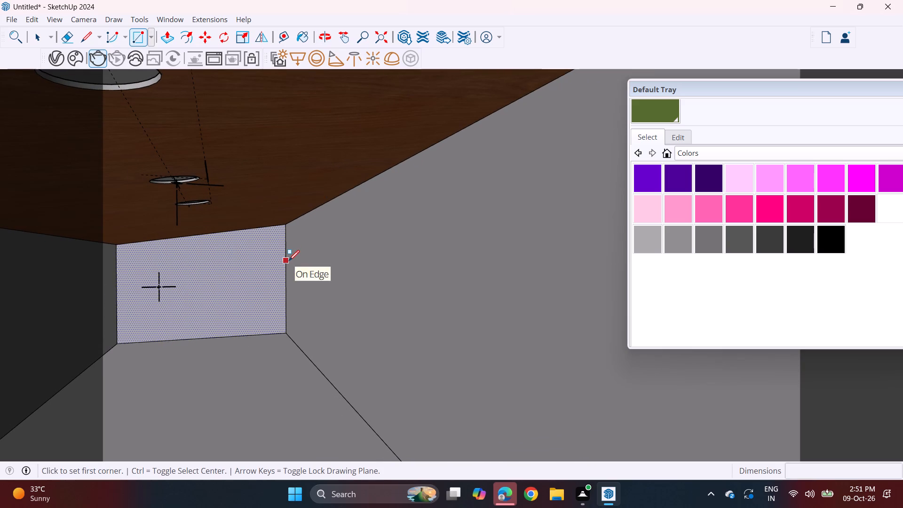
drag(289, 261, 297, 261)
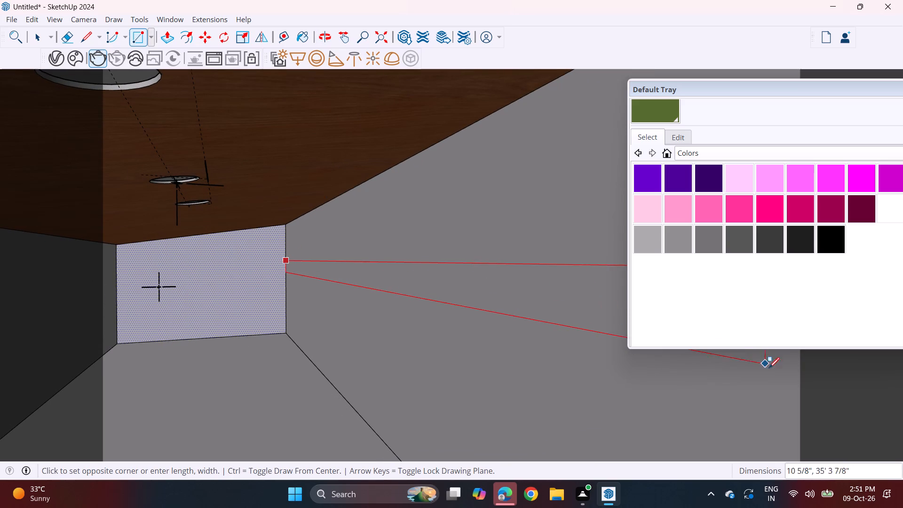
click(779, 371)
key(space)
Group the strip's face on the side wall and convert the group to a V-Ray mesh light.
click(547, 310)
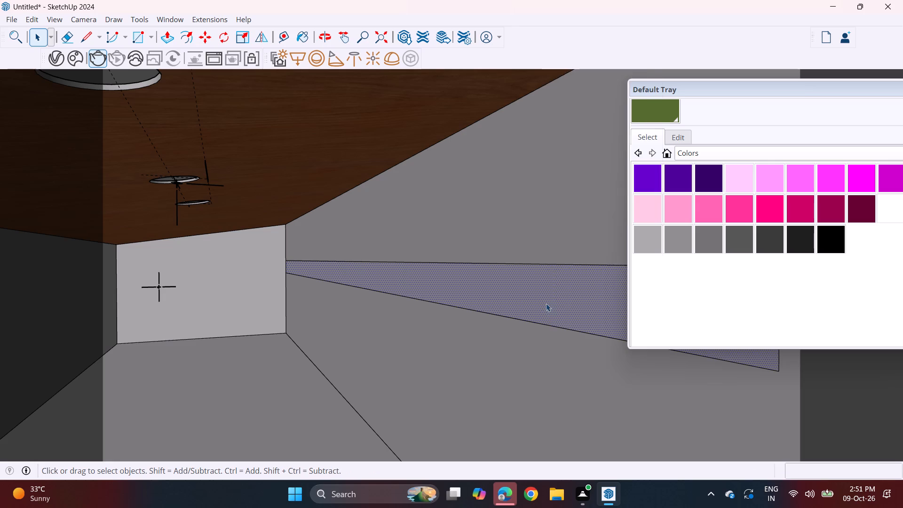
right_click(546, 303)
click(590, 135)
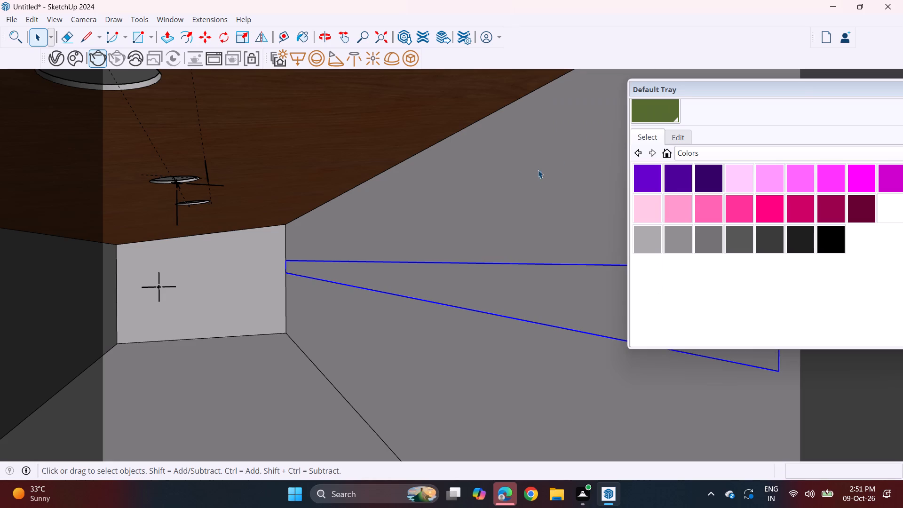
click(410, 62)
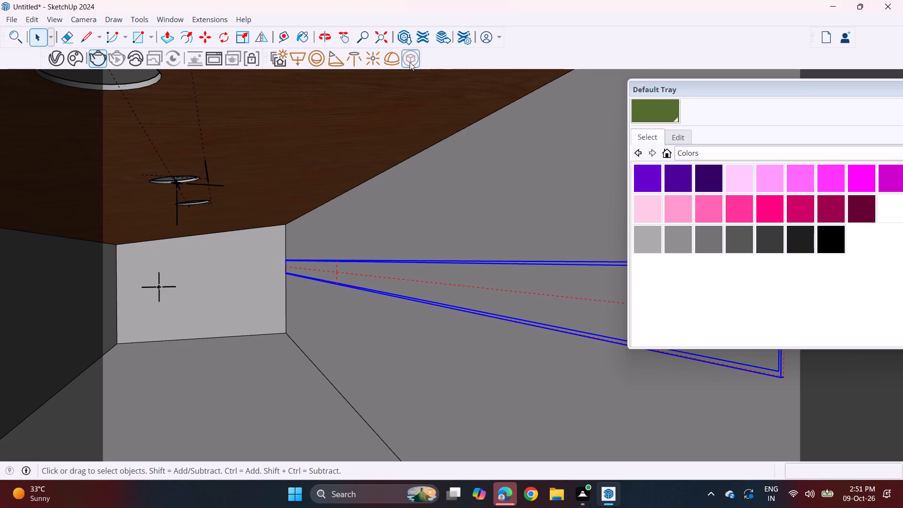
Draw a strip rectangle about 27' 2" by 1' 4" under the grey ceiling on that room's side wall, and select its face beyond the vertical edge.
scroll(407, 72, down, 1)
shift+middle_drag(345, 304, 359, 183)
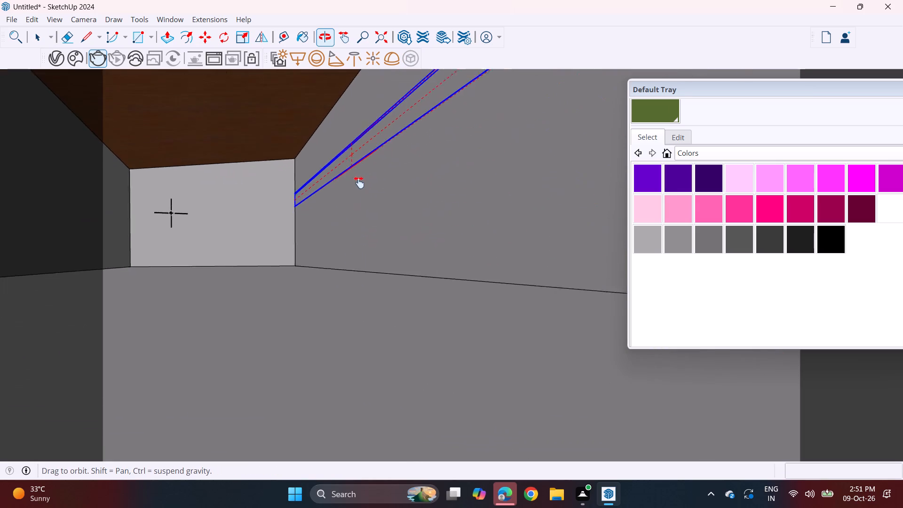
shift+middle_drag(359, 183, 399, 29)
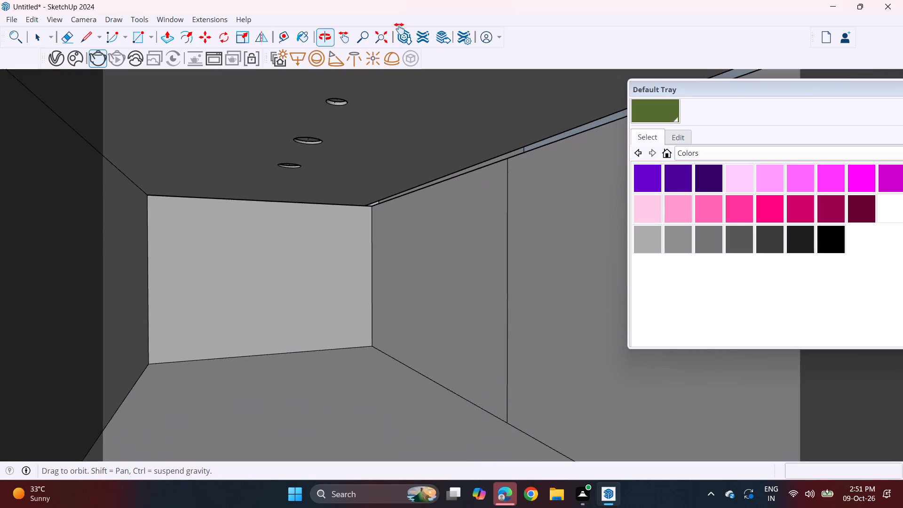
shift+middle_drag(399, 29, 381, 36)
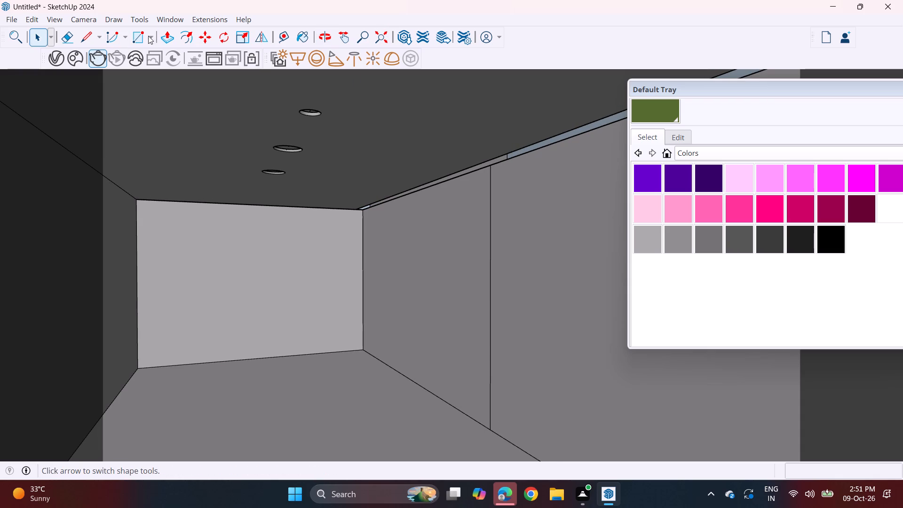
drag(139, 38, 141, 44)
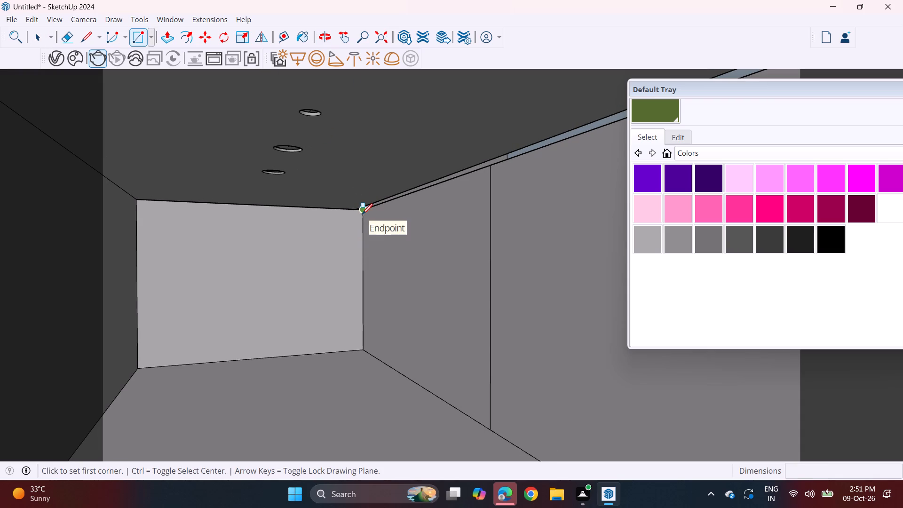
click(362, 214)
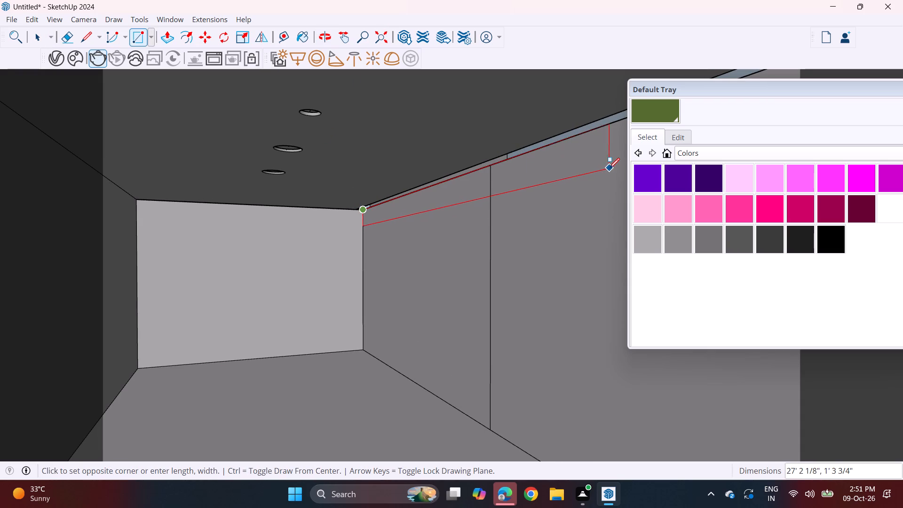
click(609, 168)
key(space)
click(537, 179)
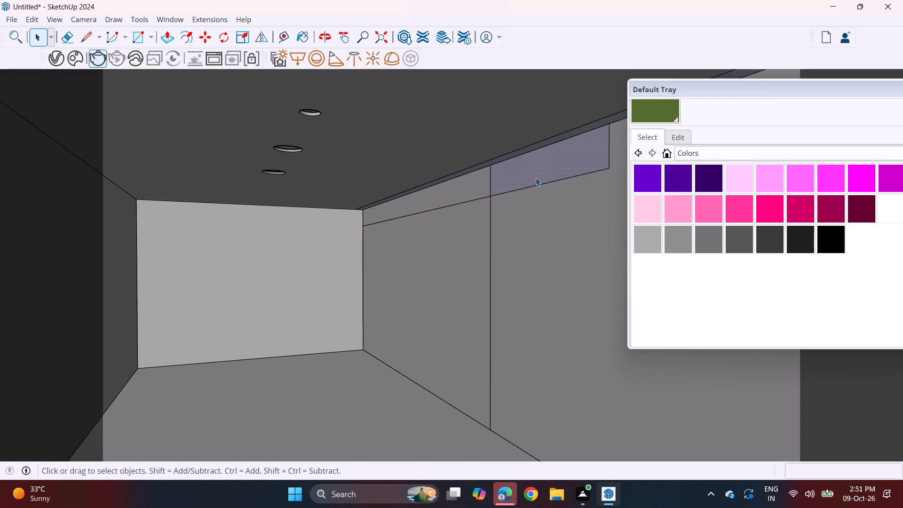
Group both faces of the strip under the grey ceiling on the side wall and convert the group to a V-Ray mesh light.
right_click(536, 178)
ctrl+click(450, 194)
right_click(535, 173)
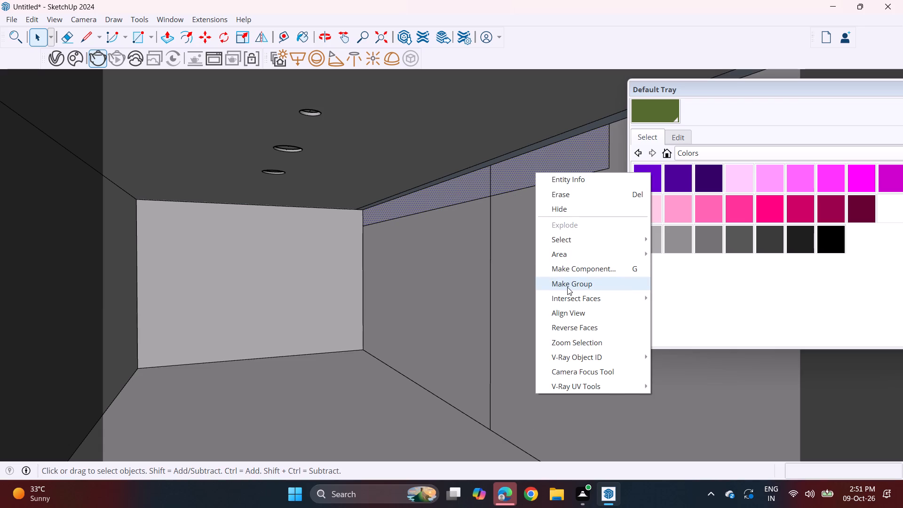
click(567, 287)
click(419, 61)
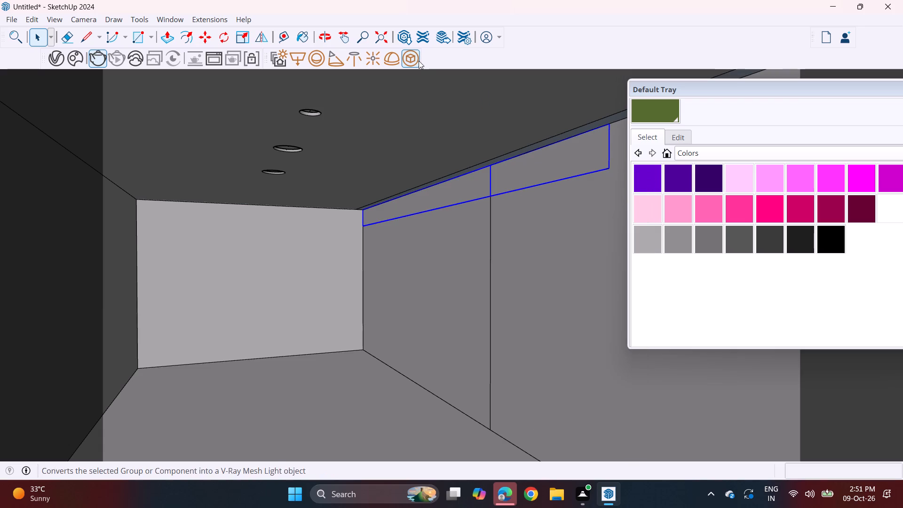
Offset the ceiling outline inward in the plain grey room with dark wooden window frames, below the balcony, to form a perimeter border.
scroll(455, 163, down, 3)
scroll(446, 209, up, 5)
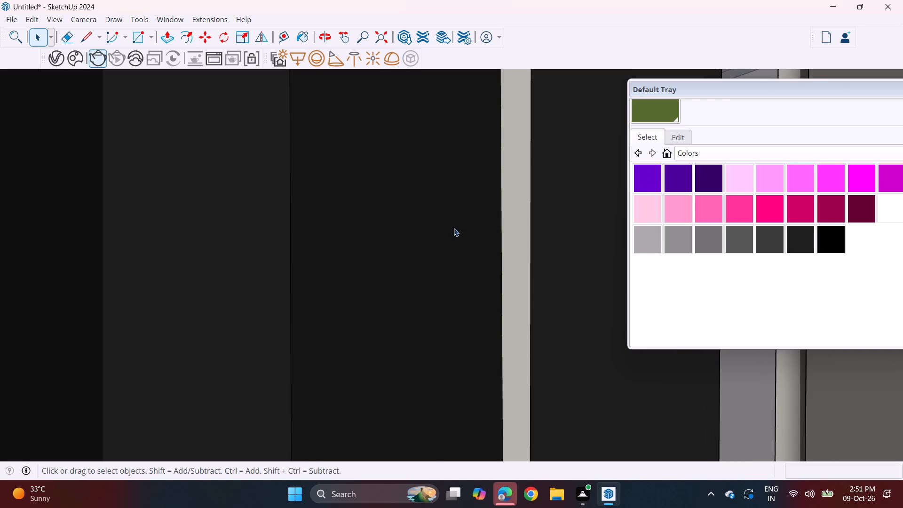
scroll(468, 264, up, 10)
shift+scroll(462, 264, up, 1)
shift+middle_drag(459, 257, 394, 0)
scroll(420, 185, down, 5)
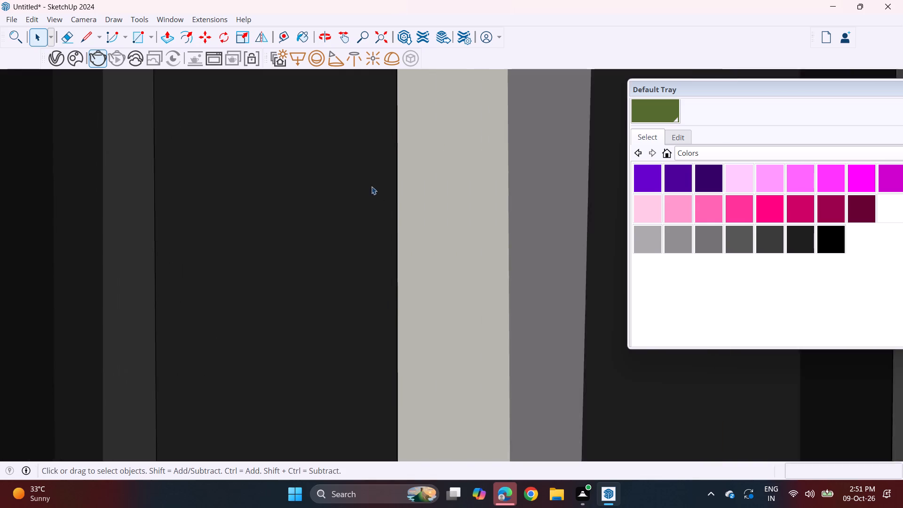
scroll(372, 186, down, 20)
scroll(372, 186, down, 20)
scroll(372, 186, down, 1)
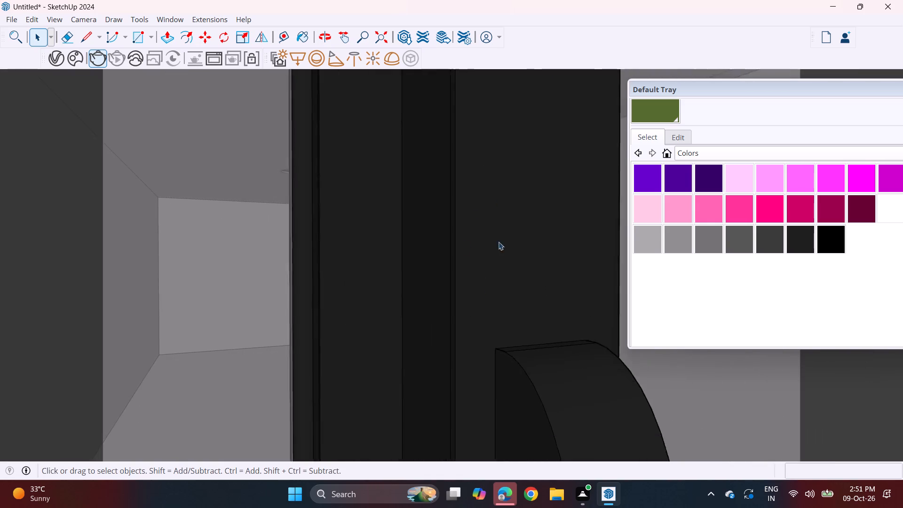
scroll(499, 242, down, 20)
shift+middle_drag(507, 346, 438, 335)
scroll(409, 296, down, 4)
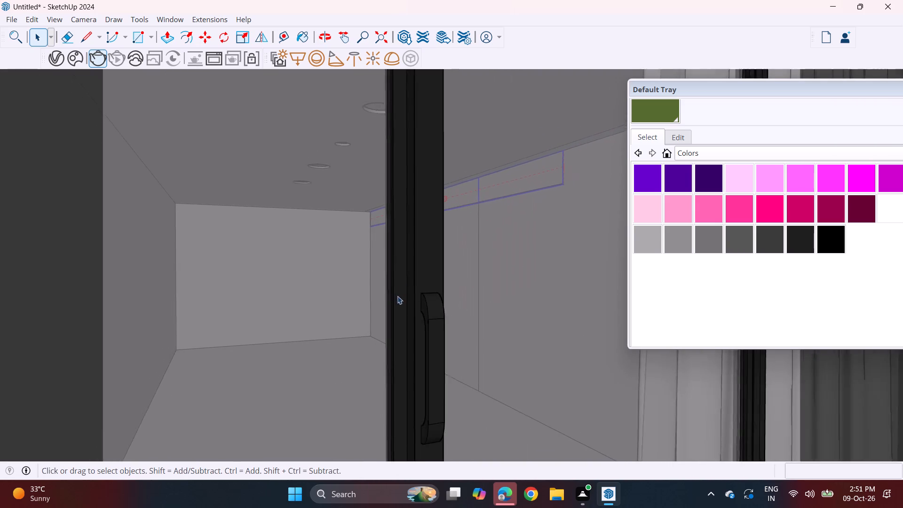
scroll(397, 296, down, 20)
scroll(397, 296, down, 9)
shift+middle_drag(515, 368, 472, 194)
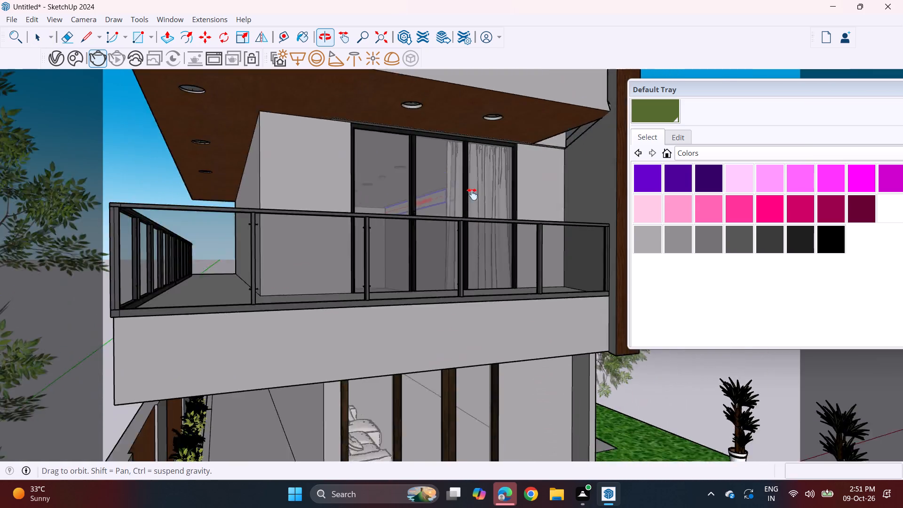
shift+middle_drag(472, 194, 471, 191)
scroll(428, 351, up, 20)
scroll(428, 351, up, 10)
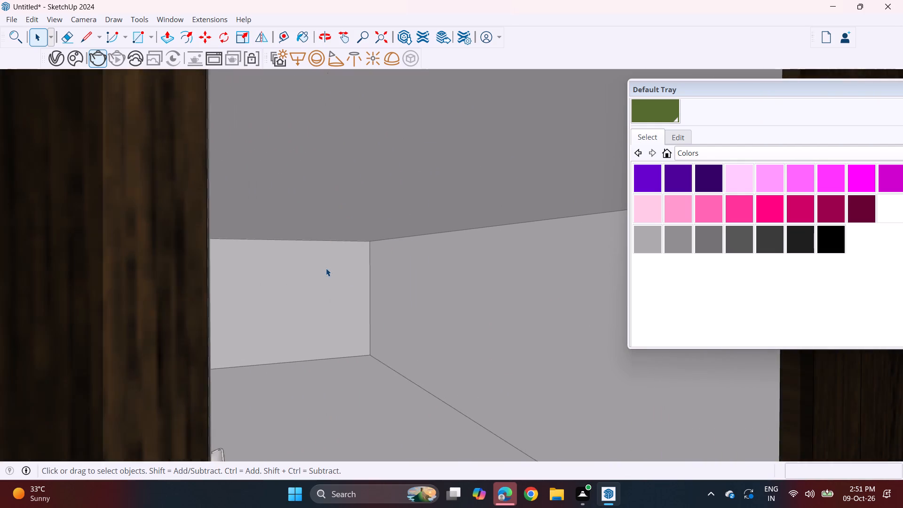
scroll(326, 268, up, 20)
scroll(326, 268, up, 16)
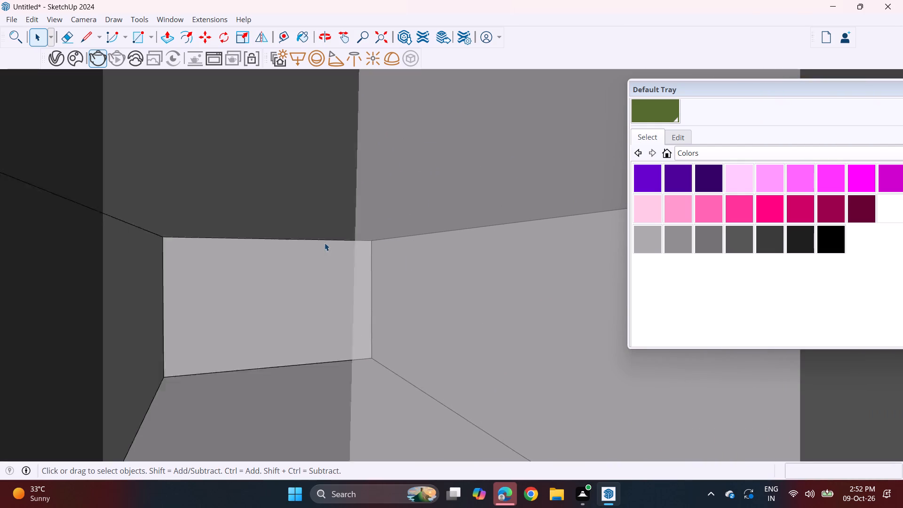
scroll(326, 243, up, 1)
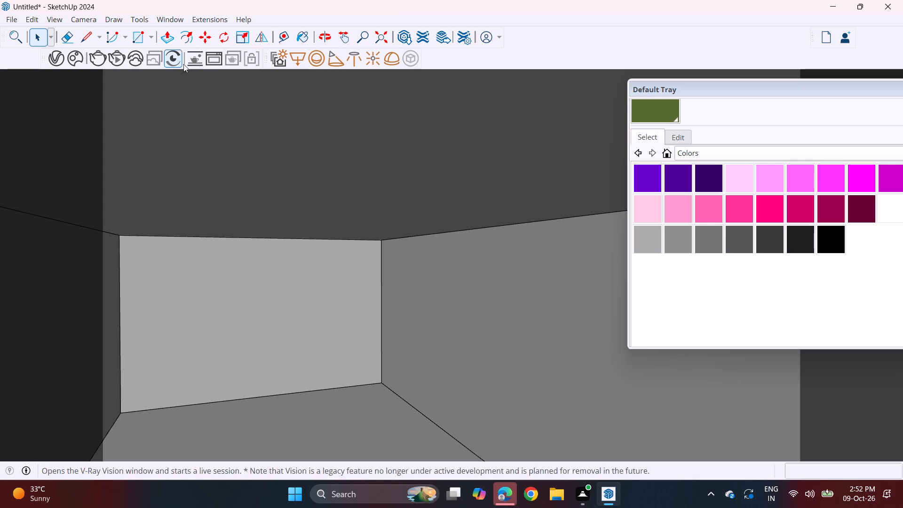
click(191, 40)
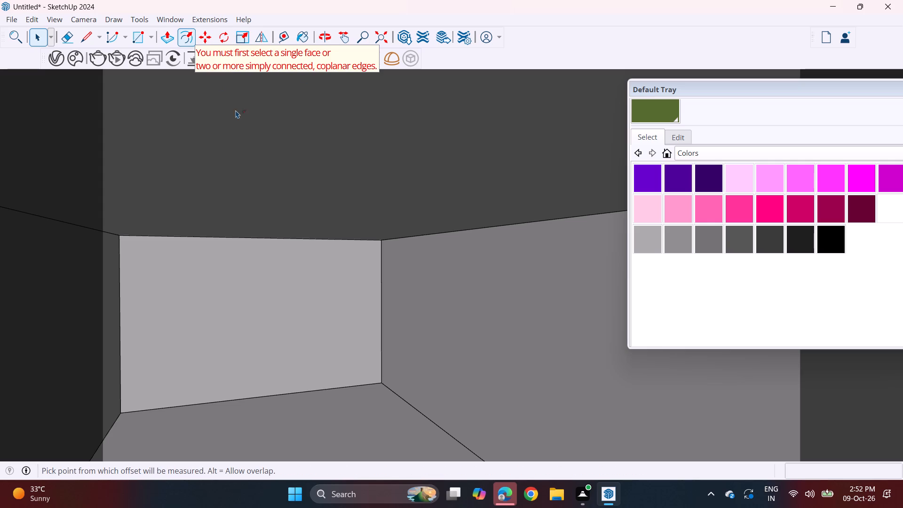
click(435, 230)
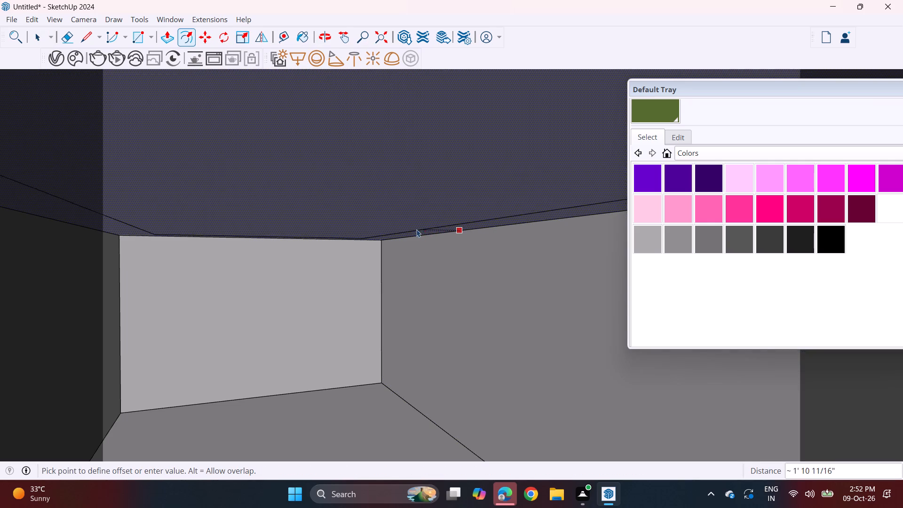
click(412, 229)
key(space)
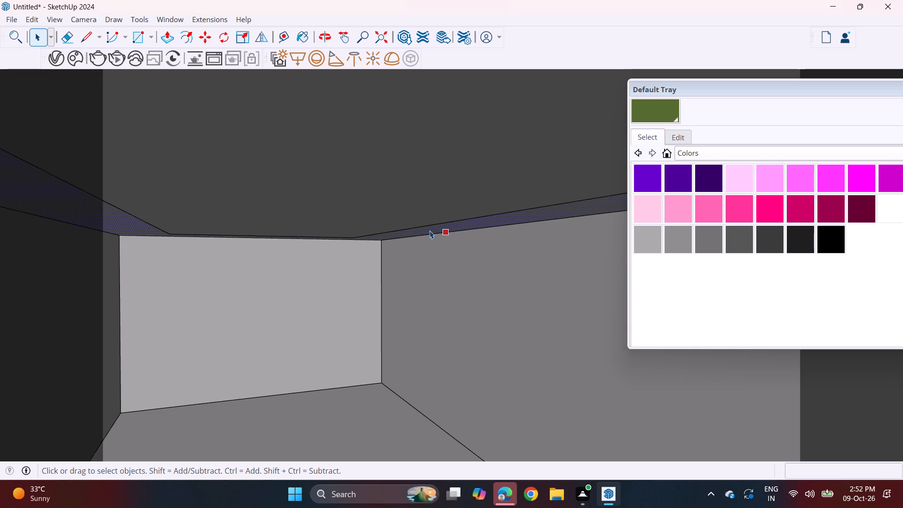
Group the ceiling border of the room below the balcony and convert the group to a V-Ray mesh light.
click(433, 230)
right_click(433, 230)
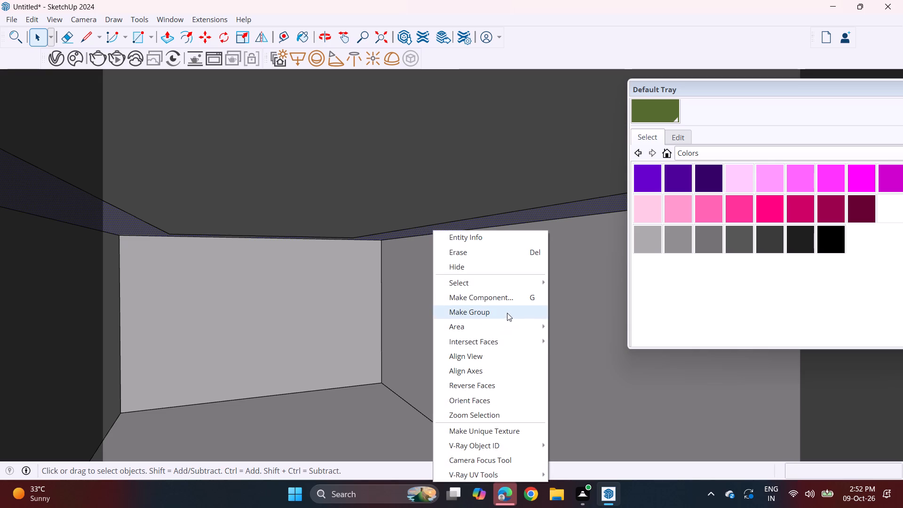
click(507, 313)
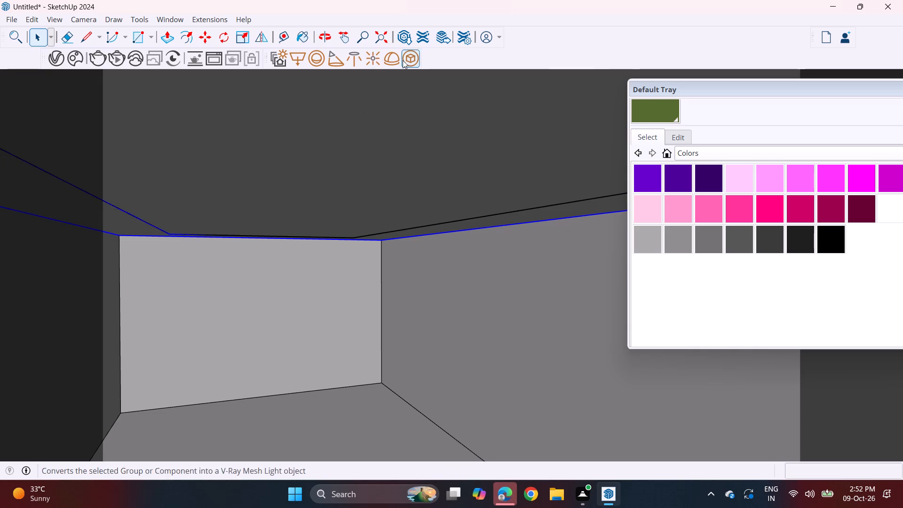
double_click(407, 63)
scroll(440, 210, down, 3)
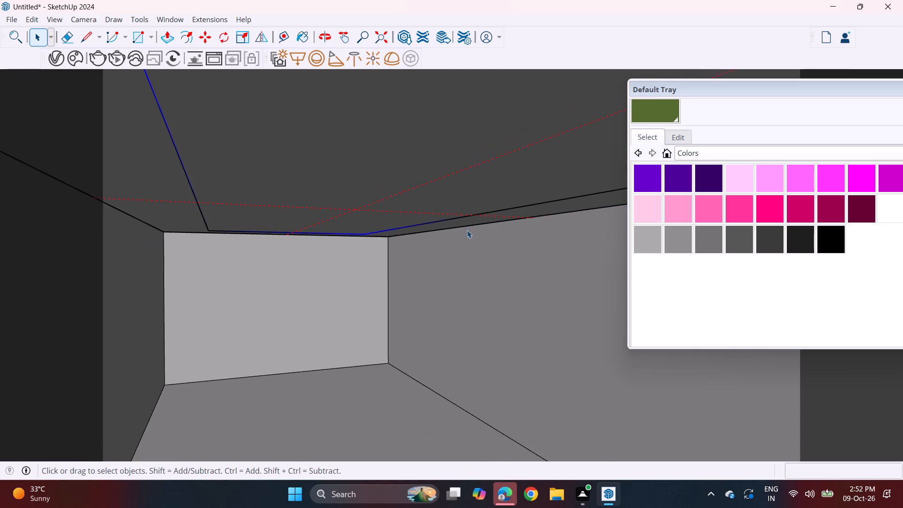
Offset the outline of the grey ceiling with round downlights inward by about 10" in the balcony room.
middle_drag(467, 232, 430, 238)
shift+middle_drag(395, 200, 417, 397)
shift+middle_drag(362, 213, 376, 294)
middle_drag(372, 247, 366, 222)
key(space)
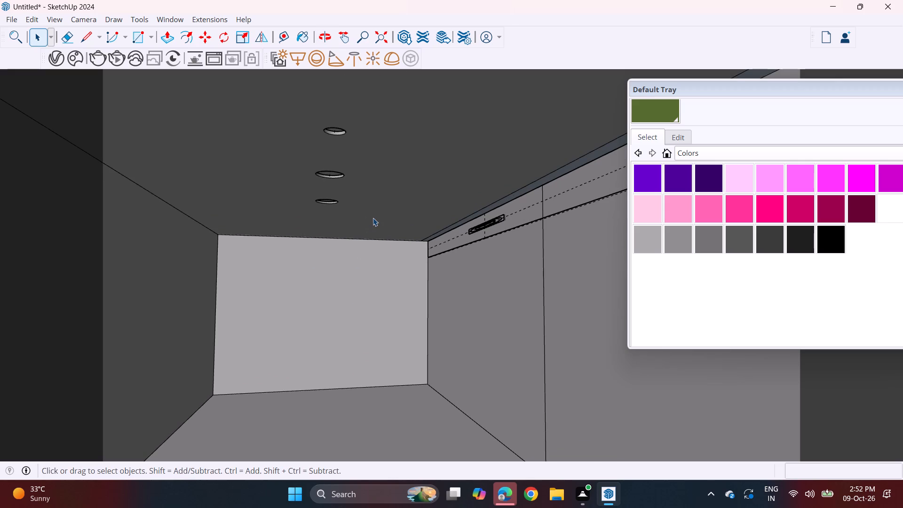
click(191, 42)
click(188, 193)
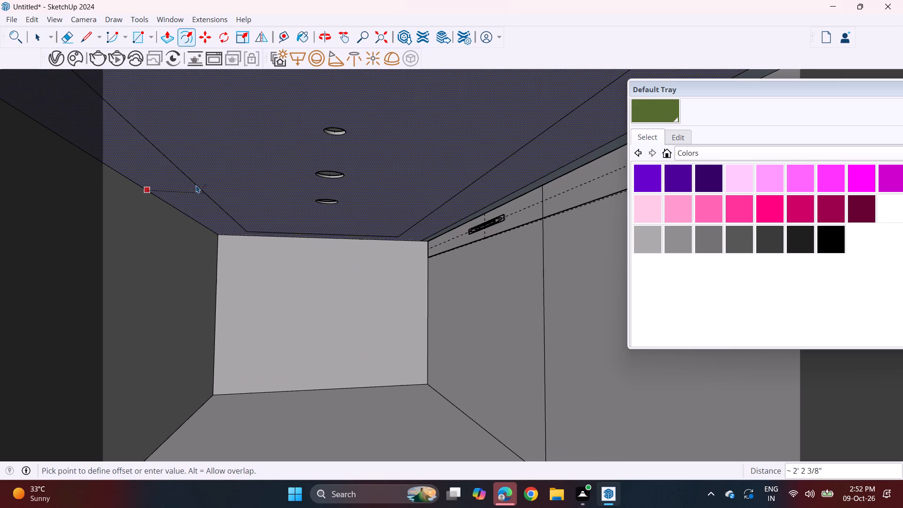
click(196, 185)
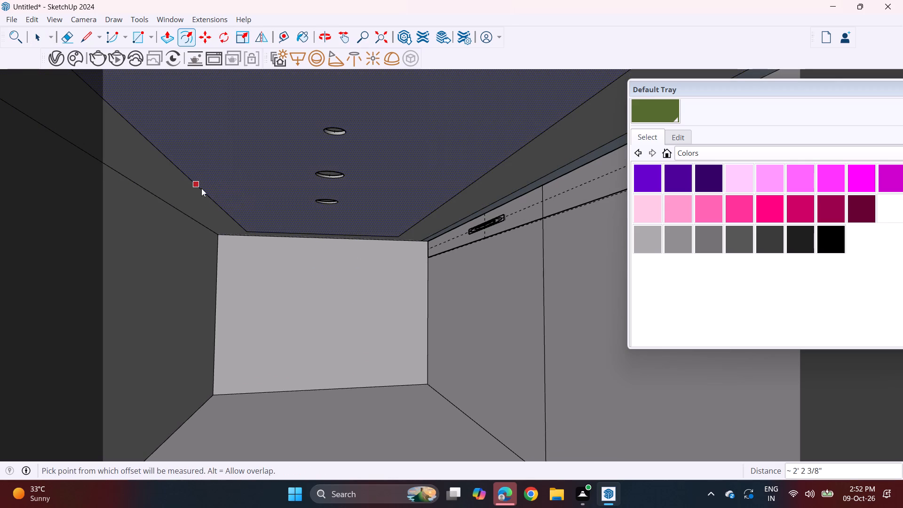
key(ctrl+z)
click(173, 198)
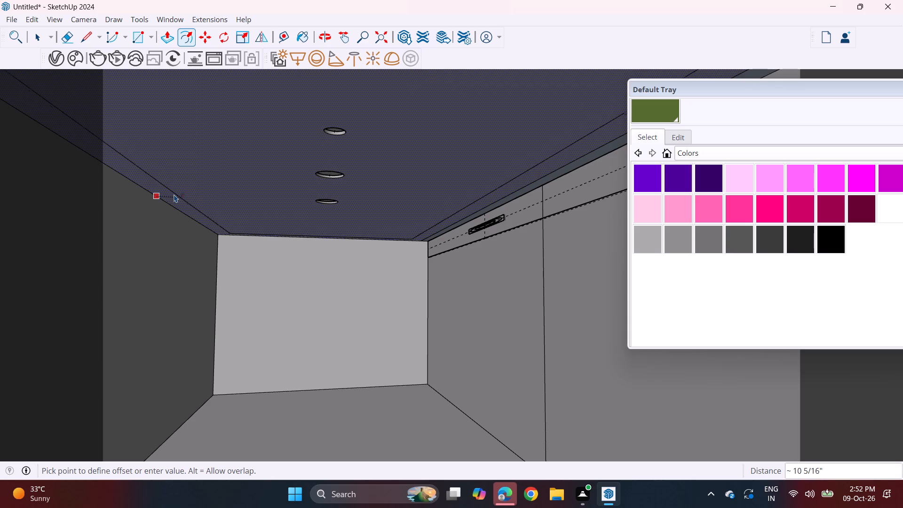
click(174, 194)
key(space)
Group the grey downlight ceiling's border face and convert the group to a V-Ray mesh light.
click(180, 202)
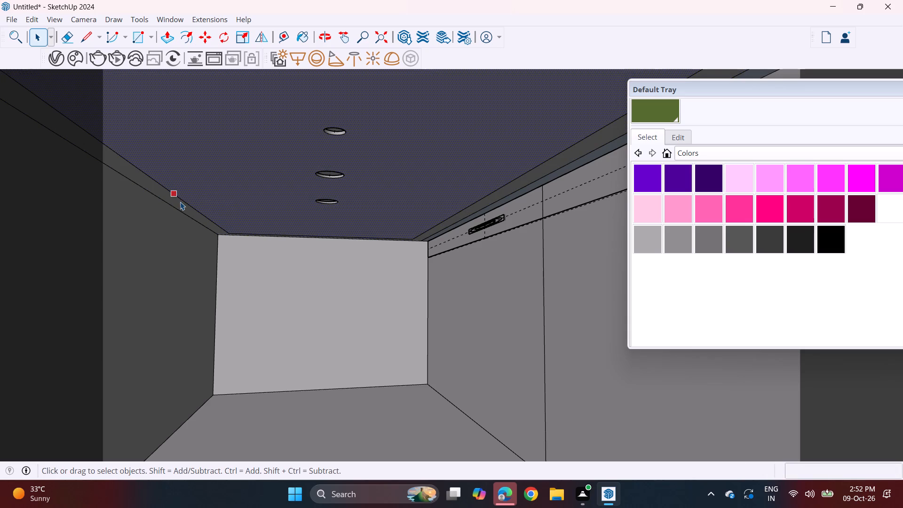
right_click(180, 204)
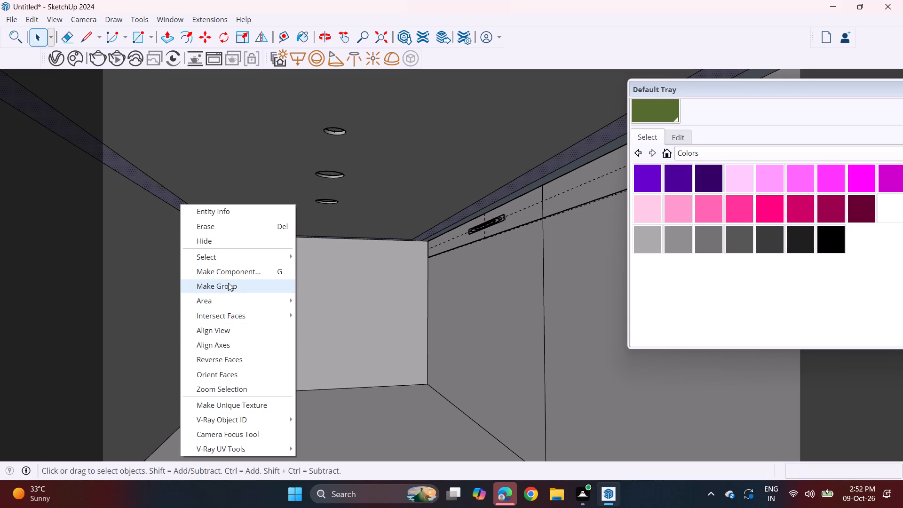
click(228, 283)
click(416, 56)
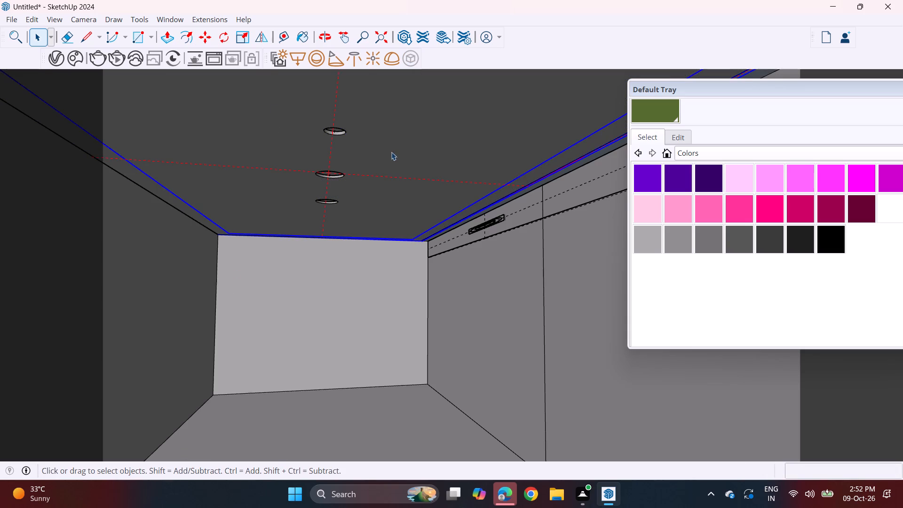
Offset the wooden ceiling's outline inward by about 8" to form a perimeter border.
shift+middle_drag(400, 117, 399, 334)
shift+middle_drag(386, 225, 404, 413)
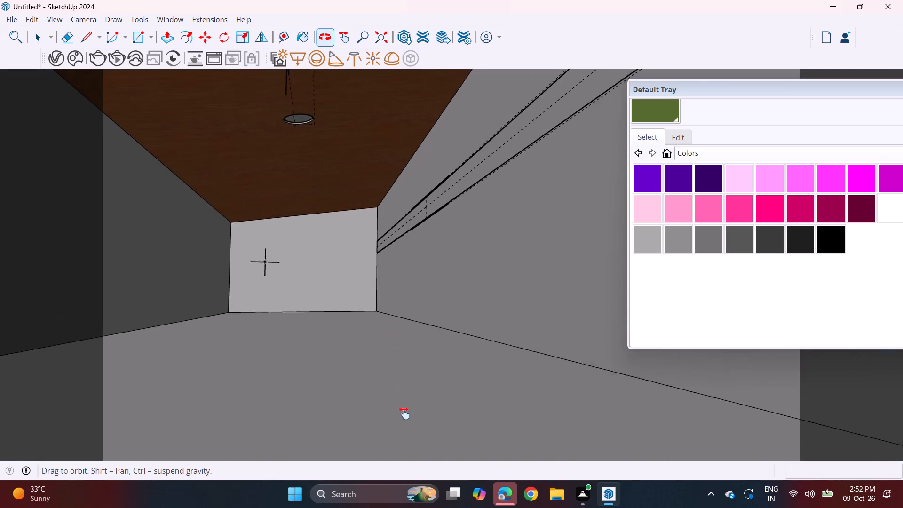
shift+middle_drag(404, 413, 411, 438)
shift+middle_drag(306, 230, 327, 275)
click(302, 250)
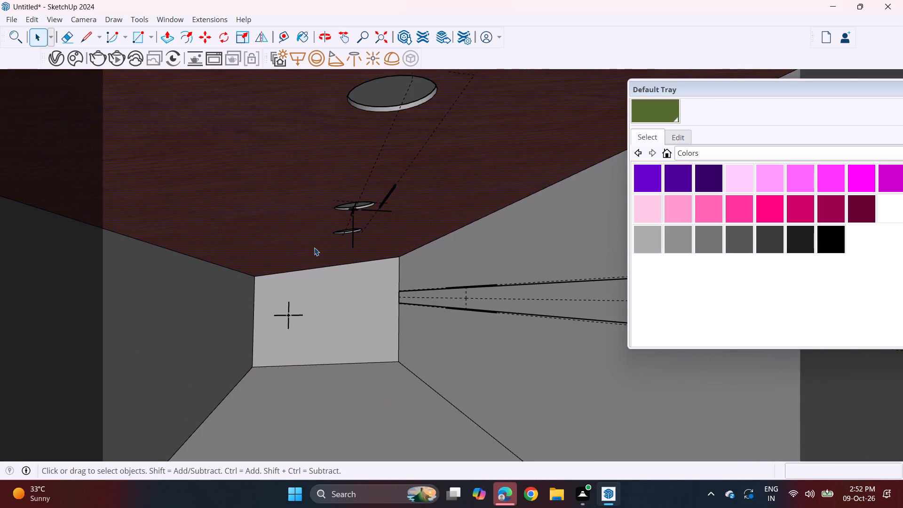
middle_drag(314, 247, 307, 223)
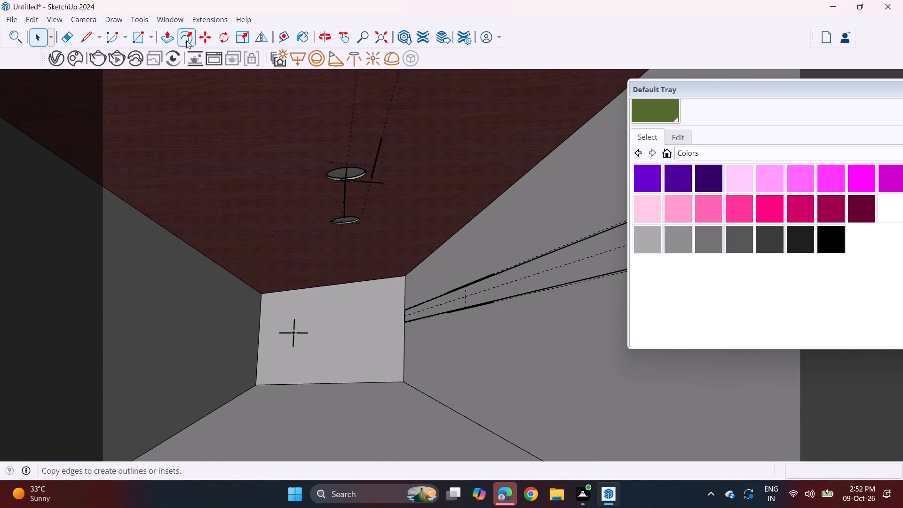
click(186, 40)
click(162, 217)
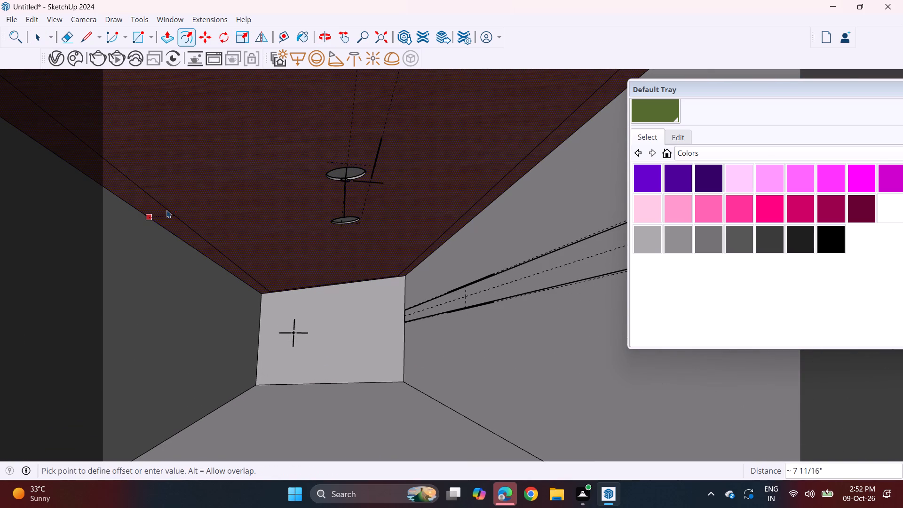
click(167, 210)
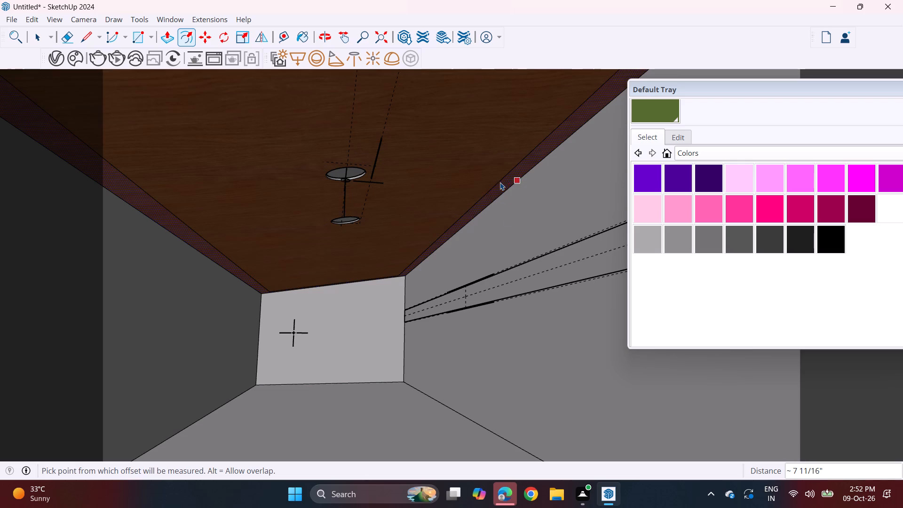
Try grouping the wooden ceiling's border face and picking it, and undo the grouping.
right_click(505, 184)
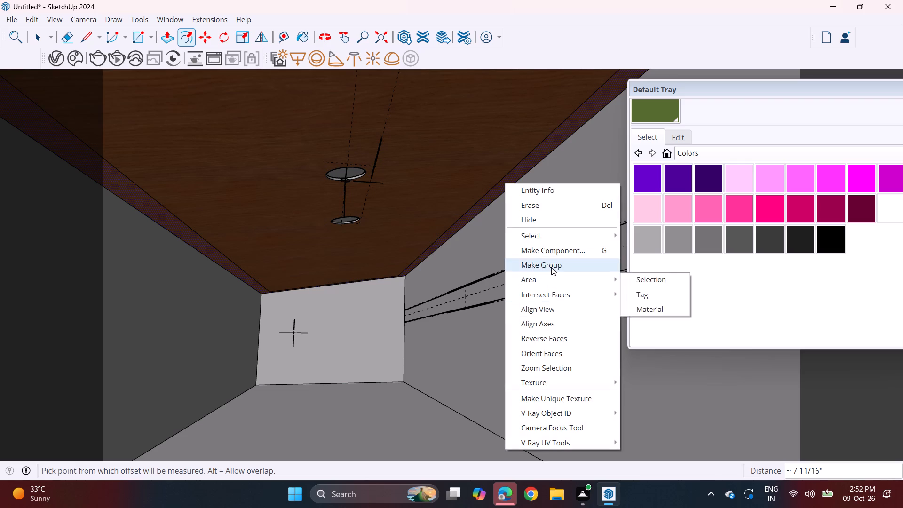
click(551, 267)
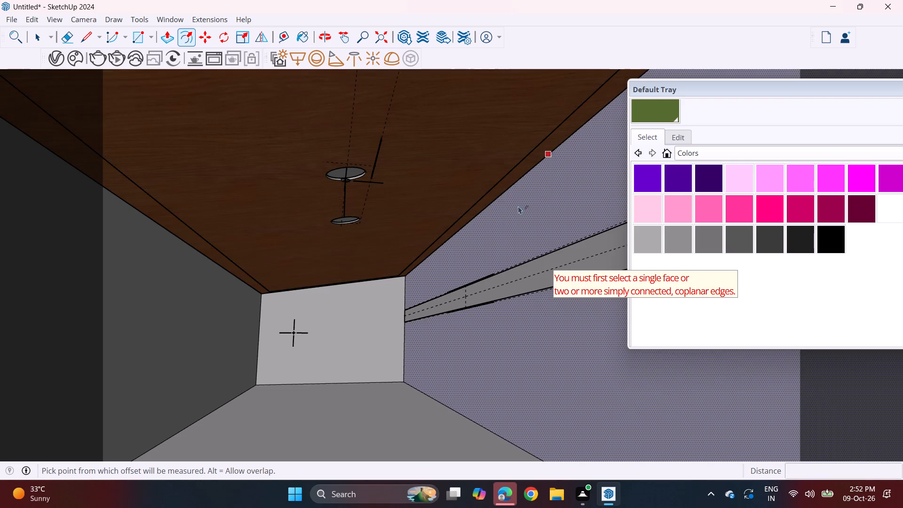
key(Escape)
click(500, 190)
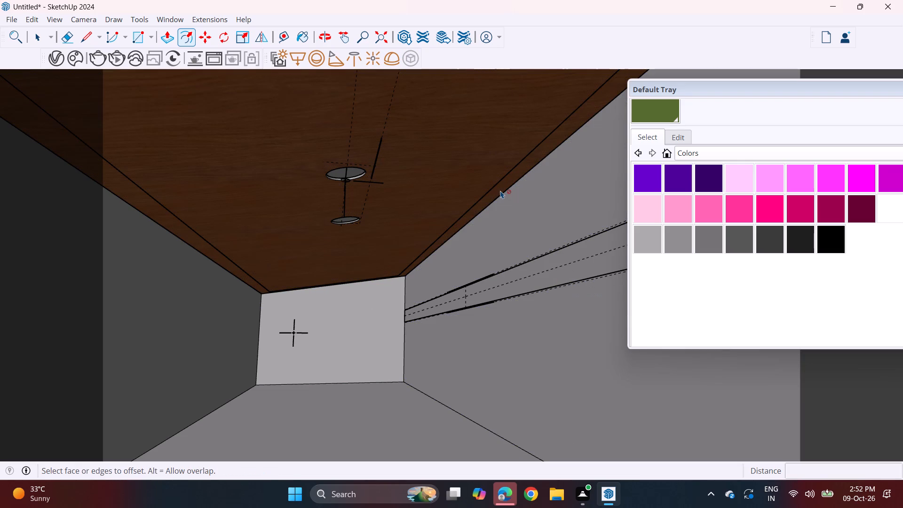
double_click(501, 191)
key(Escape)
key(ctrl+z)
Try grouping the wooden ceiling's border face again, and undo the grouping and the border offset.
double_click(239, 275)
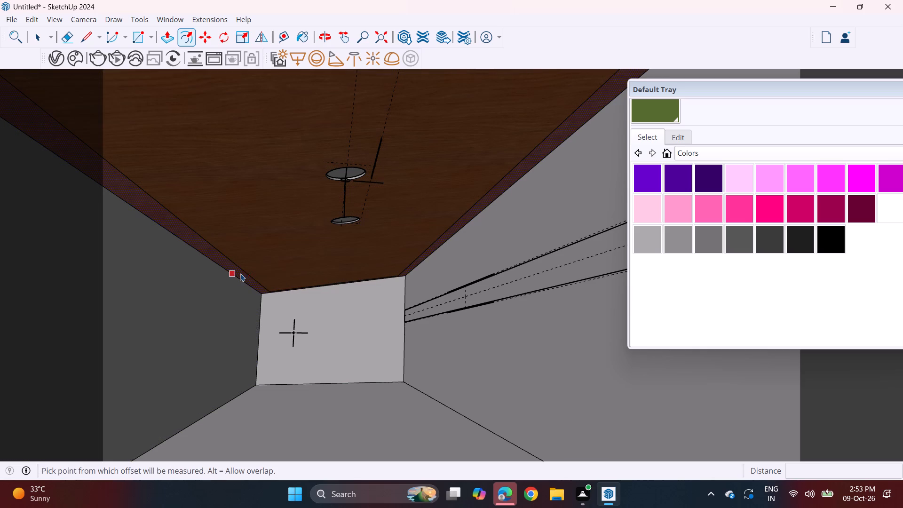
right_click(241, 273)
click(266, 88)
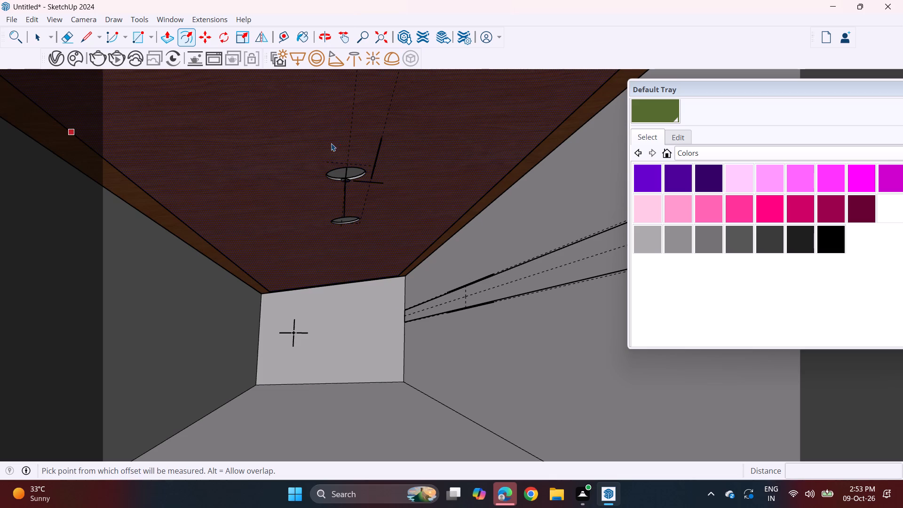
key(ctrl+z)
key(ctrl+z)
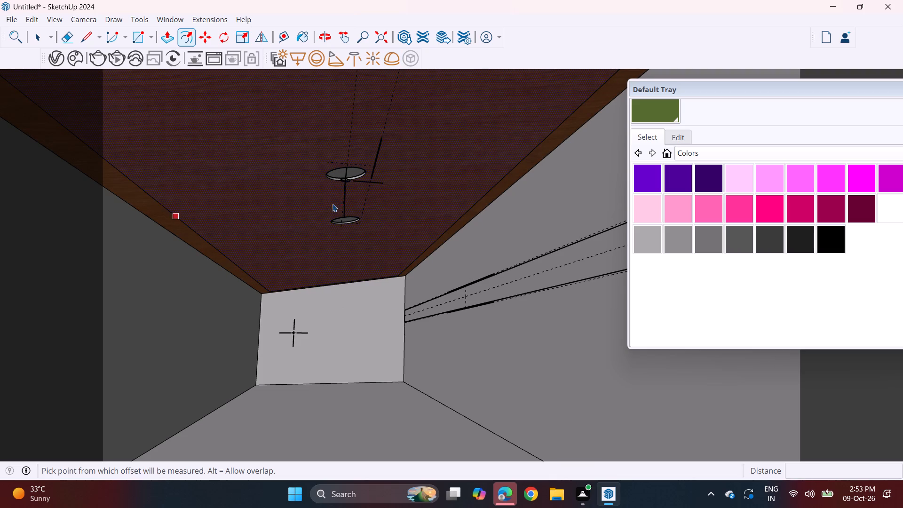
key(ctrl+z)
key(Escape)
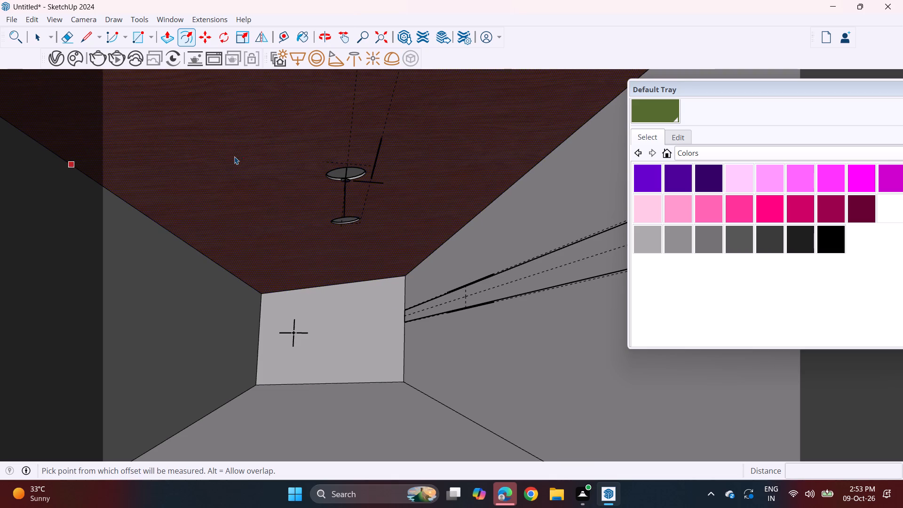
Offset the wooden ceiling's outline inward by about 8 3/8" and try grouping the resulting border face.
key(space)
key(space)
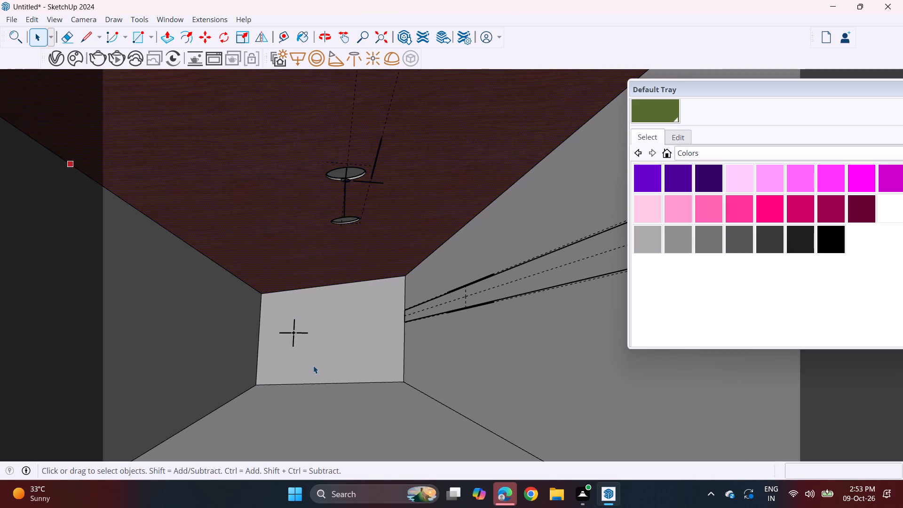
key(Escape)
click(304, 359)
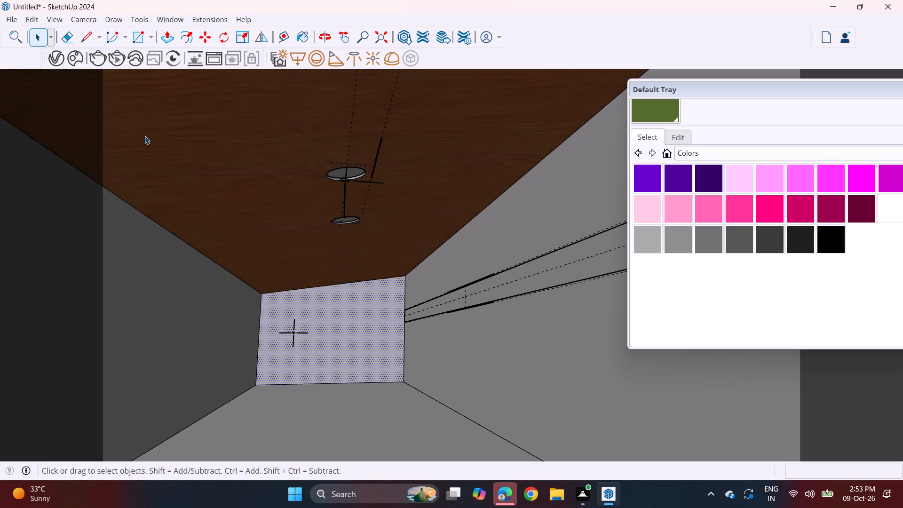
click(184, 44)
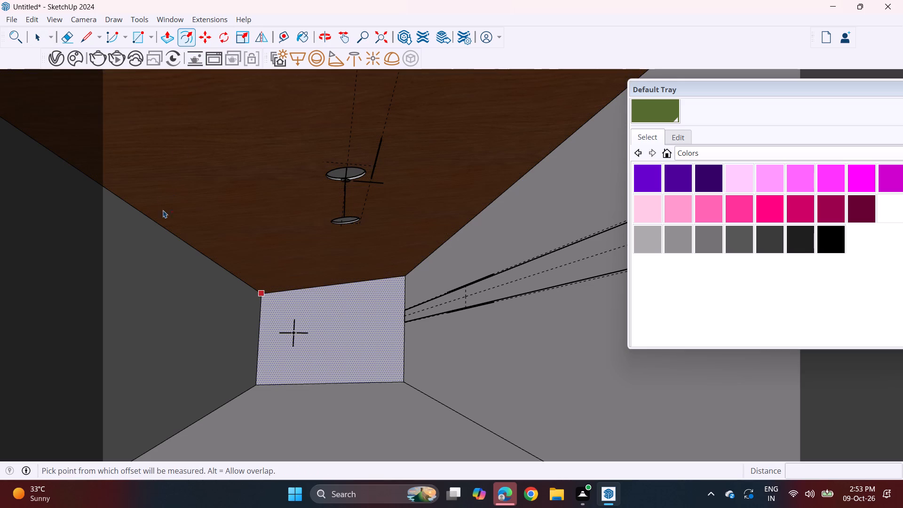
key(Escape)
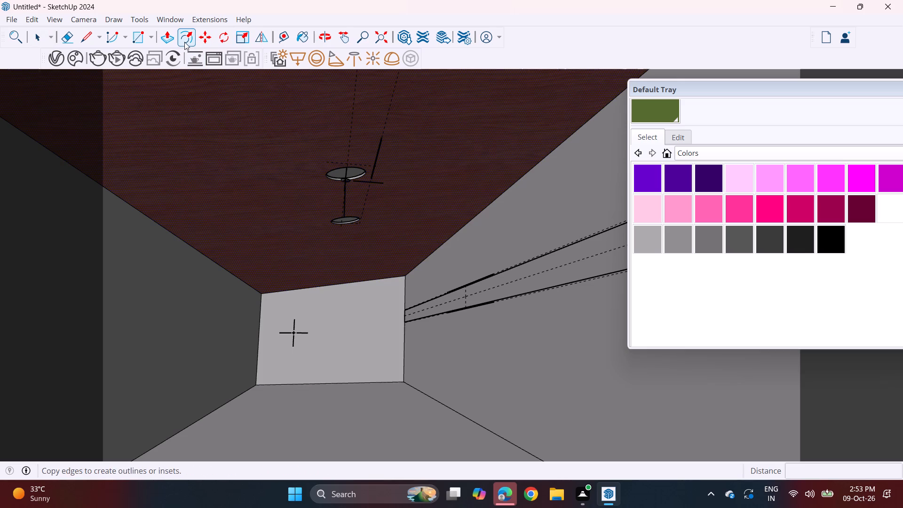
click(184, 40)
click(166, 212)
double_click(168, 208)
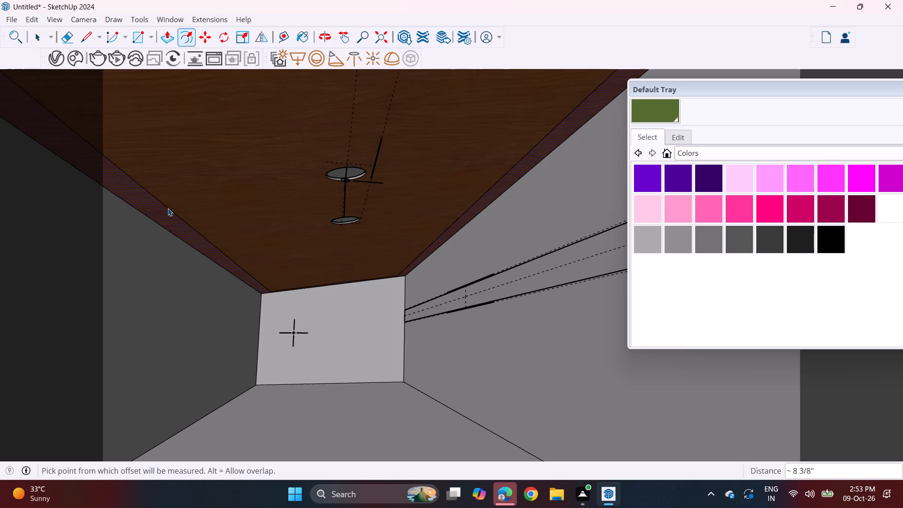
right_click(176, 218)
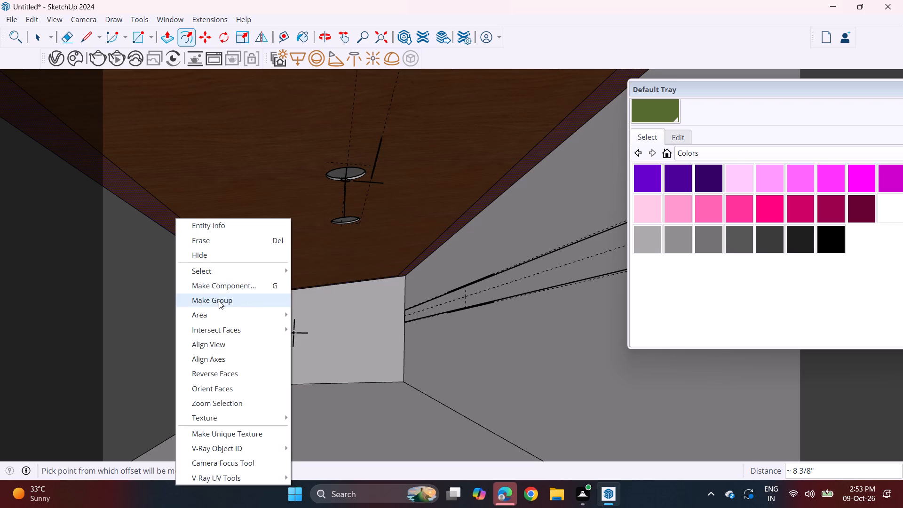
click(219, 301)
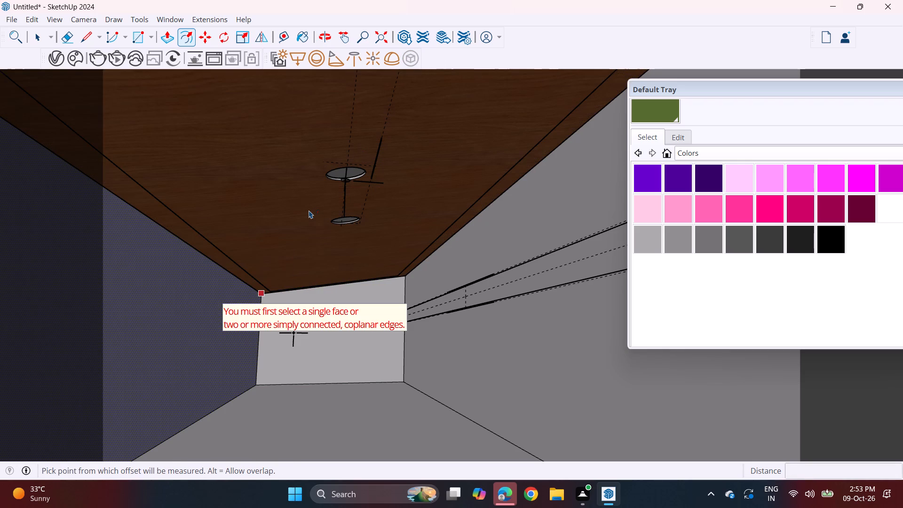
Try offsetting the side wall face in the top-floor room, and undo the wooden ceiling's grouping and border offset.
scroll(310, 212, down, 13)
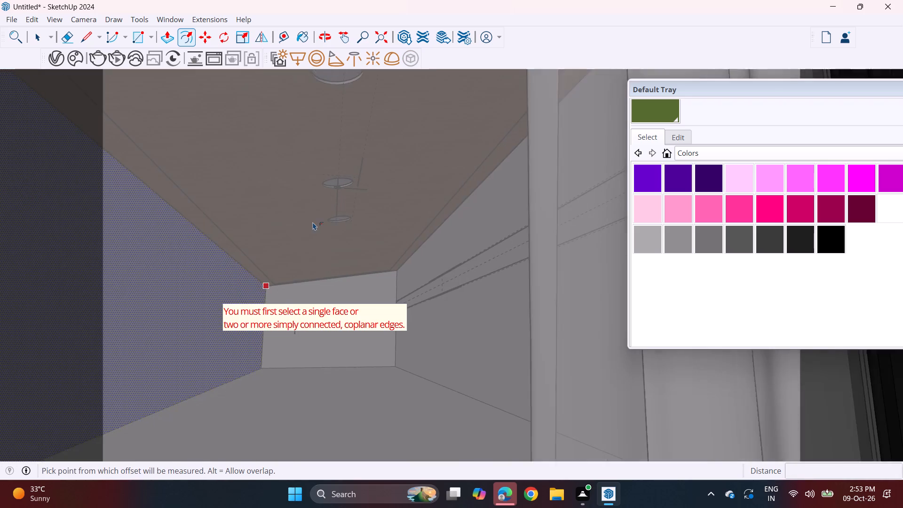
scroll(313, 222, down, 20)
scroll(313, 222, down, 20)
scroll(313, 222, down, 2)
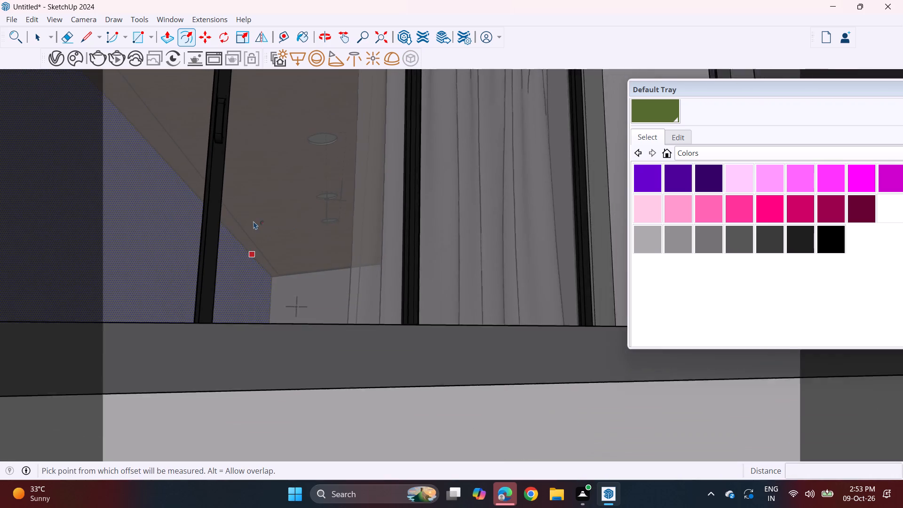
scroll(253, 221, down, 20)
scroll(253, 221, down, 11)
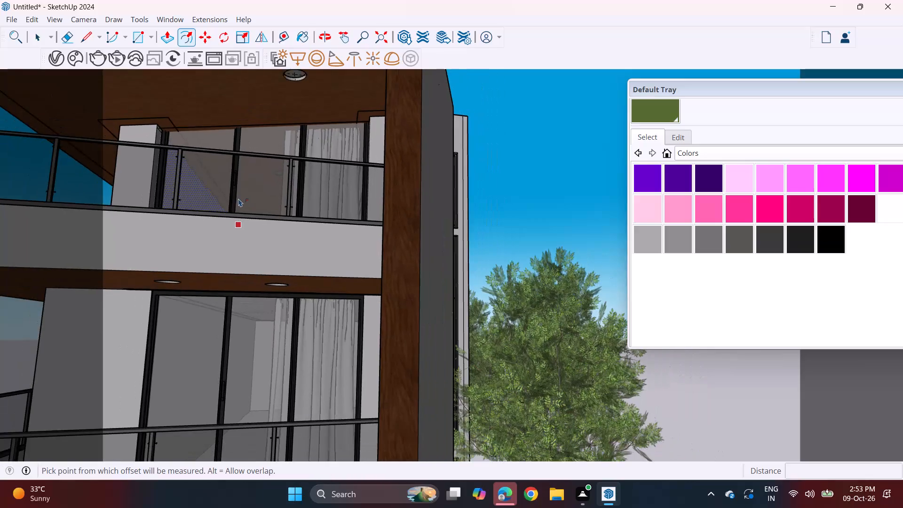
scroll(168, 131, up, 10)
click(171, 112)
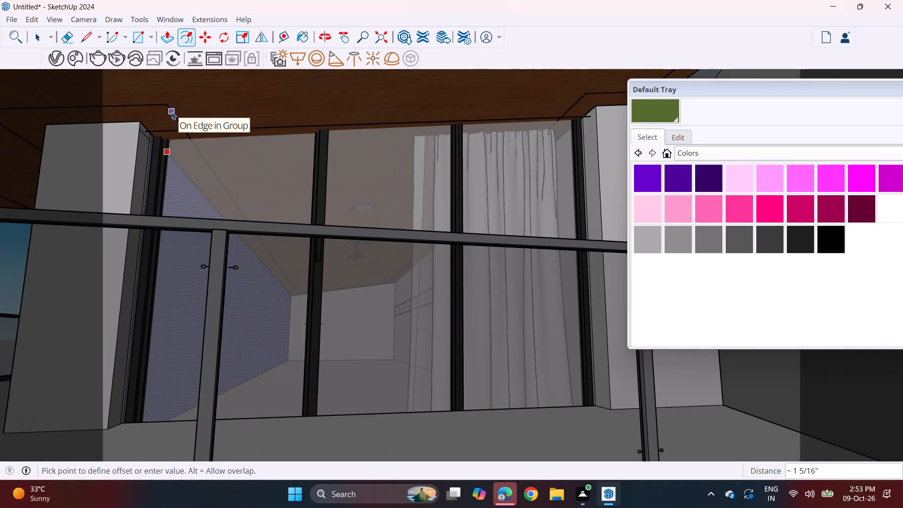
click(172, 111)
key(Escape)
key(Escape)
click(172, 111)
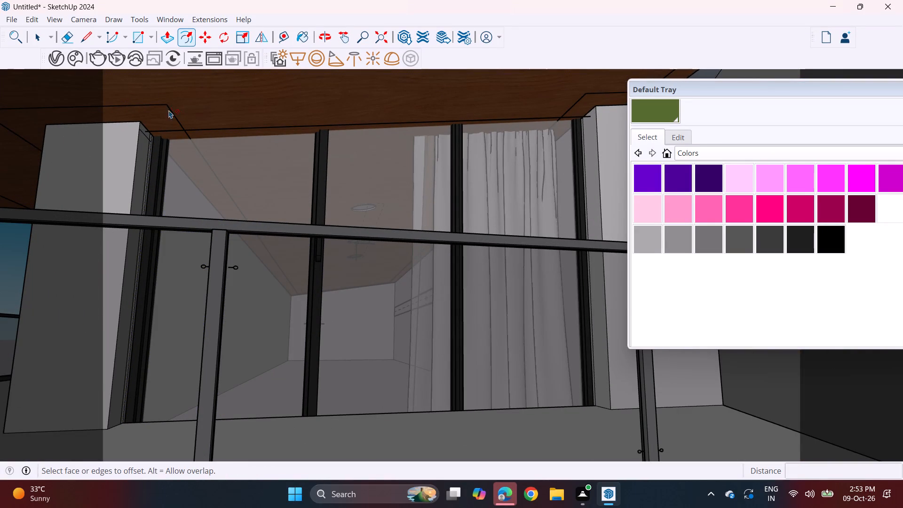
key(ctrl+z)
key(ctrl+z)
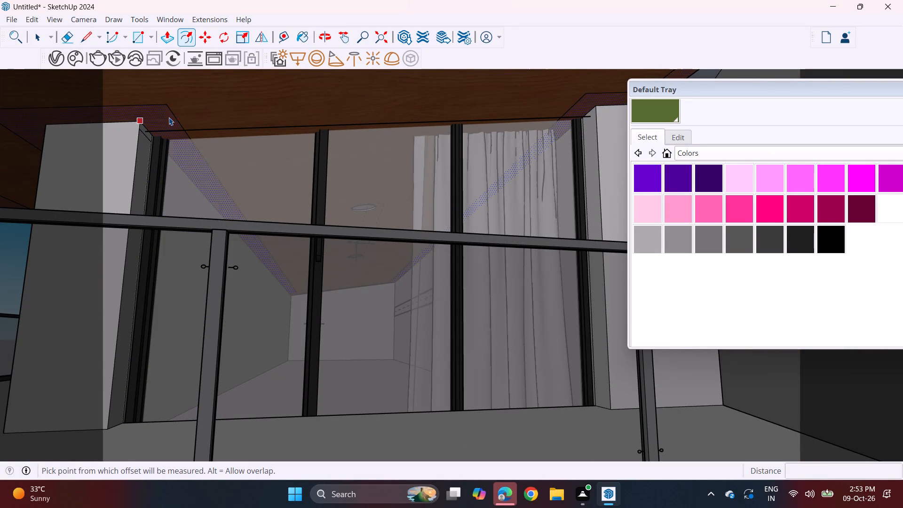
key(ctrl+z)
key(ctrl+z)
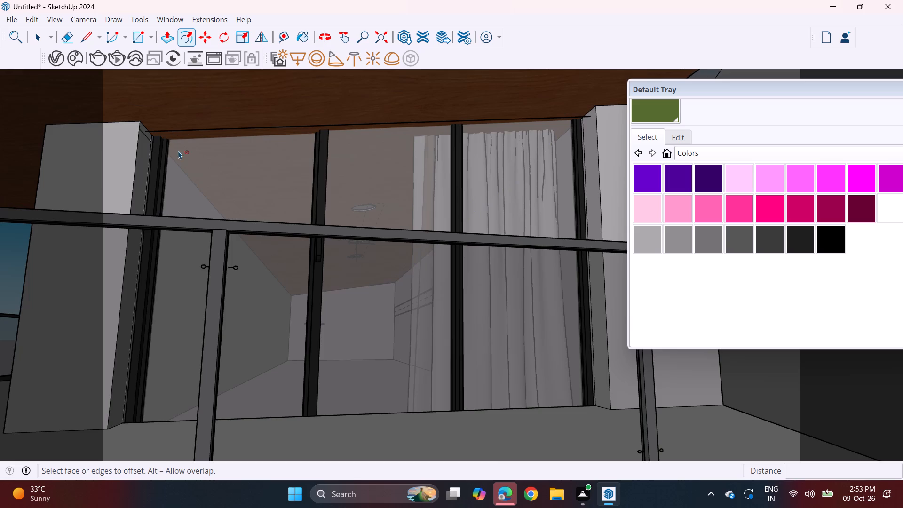
Offset the outline of the dark inner side wall in the tall glazed tower inward to form a border.
scroll(186, 169, down, 18)
scroll(195, 202, down, 8)
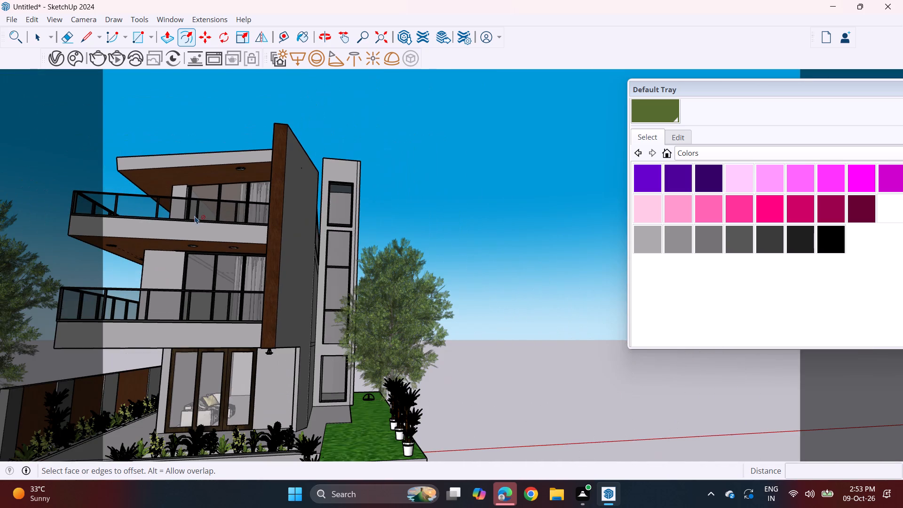
middle_drag(204, 274, 361, 240)
middle_drag(361, 240, 307, 245)
scroll(482, 261, up, 5)
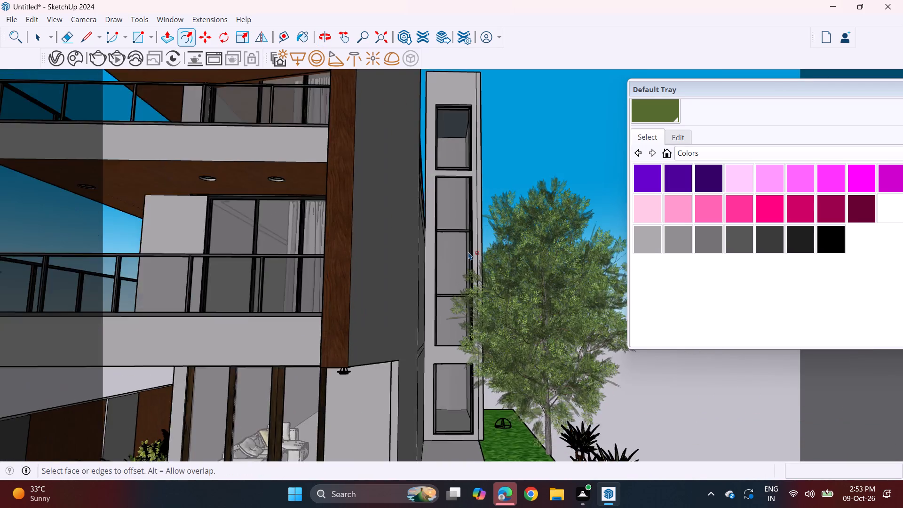
scroll(468, 252, up, 1)
middle_click(454, 207)
scroll(454, 207, up, 20)
scroll(454, 207, up, 5)
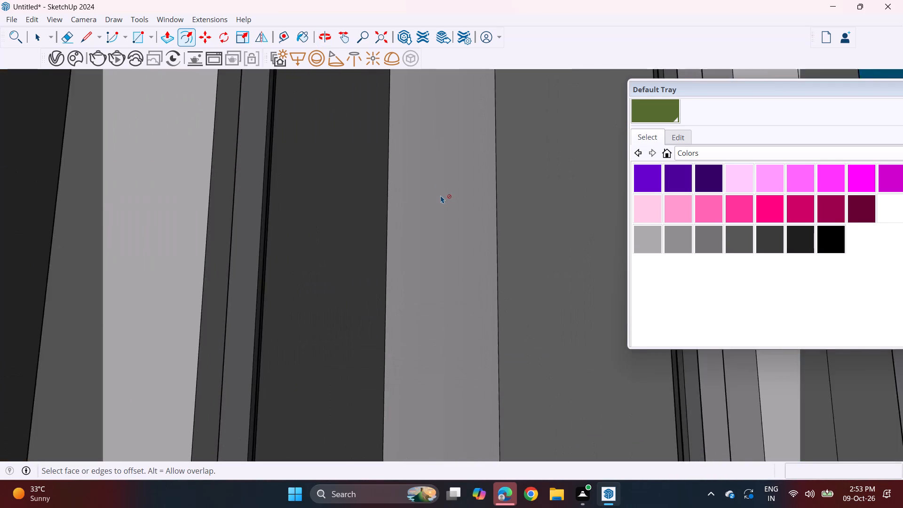
scroll(441, 195, up, 20)
scroll(441, 195, up, 13)
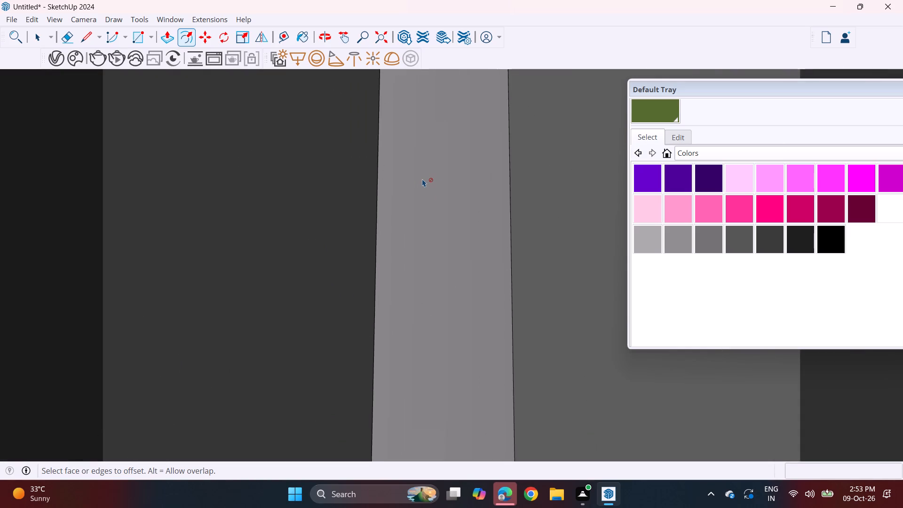
scroll(422, 179, up, 20)
scroll(424, 182, up, 2)
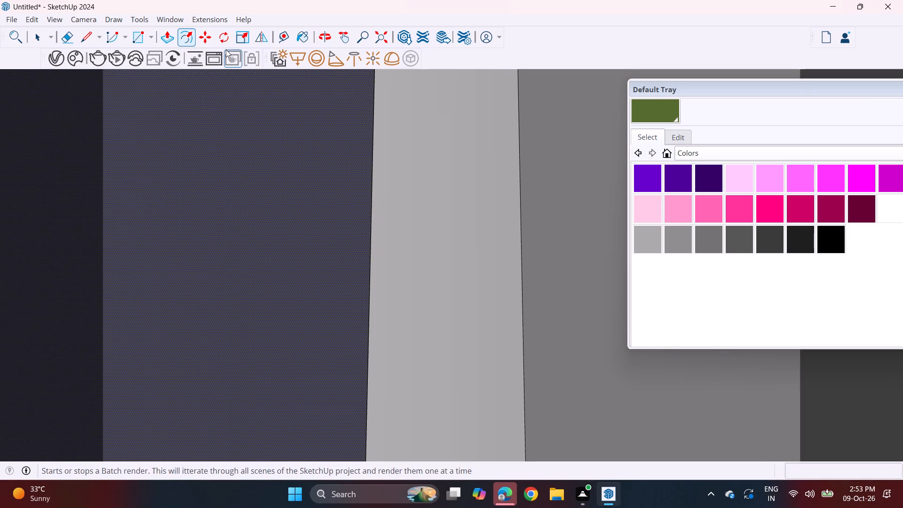
click(192, 38)
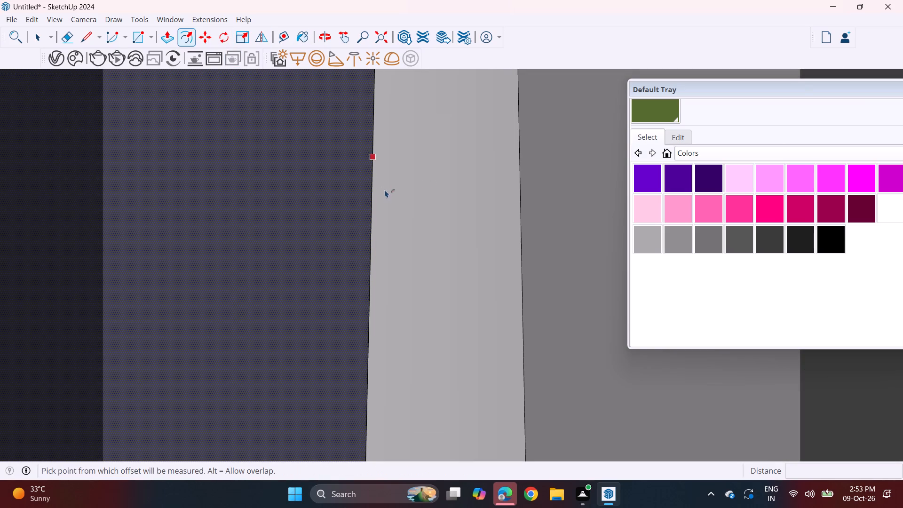
double_click(380, 195)
click(371, 194)
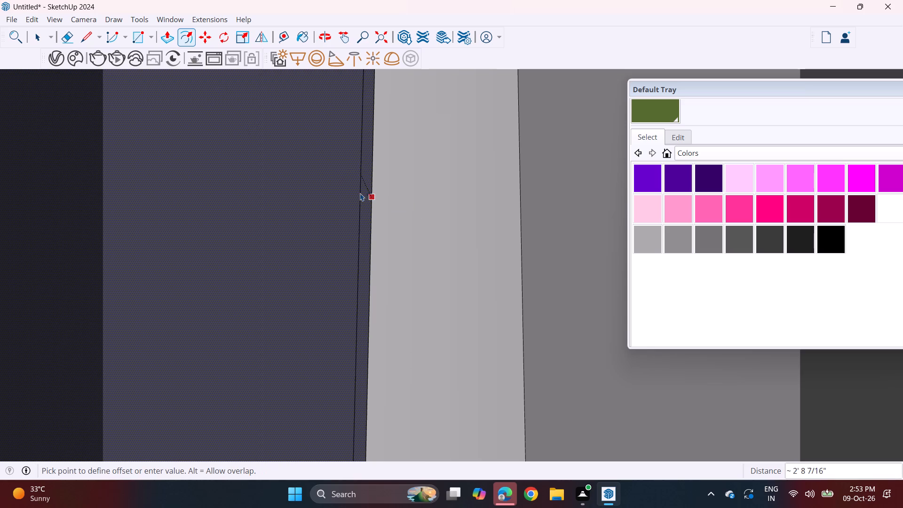
click(352, 193)
key(space)
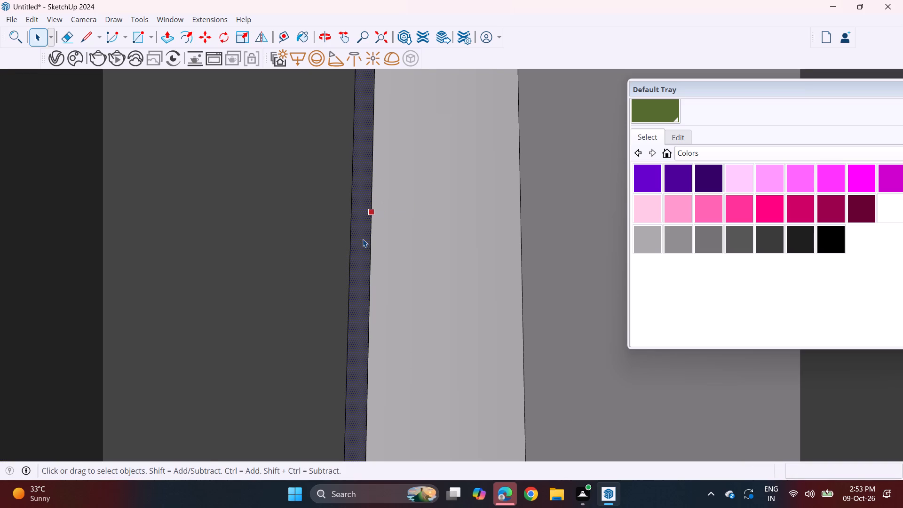
Group the tower wall's border face and convert the group to a V-Ray mesh light.
click(363, 239)
right_click(363, 239)
click(393, 325)
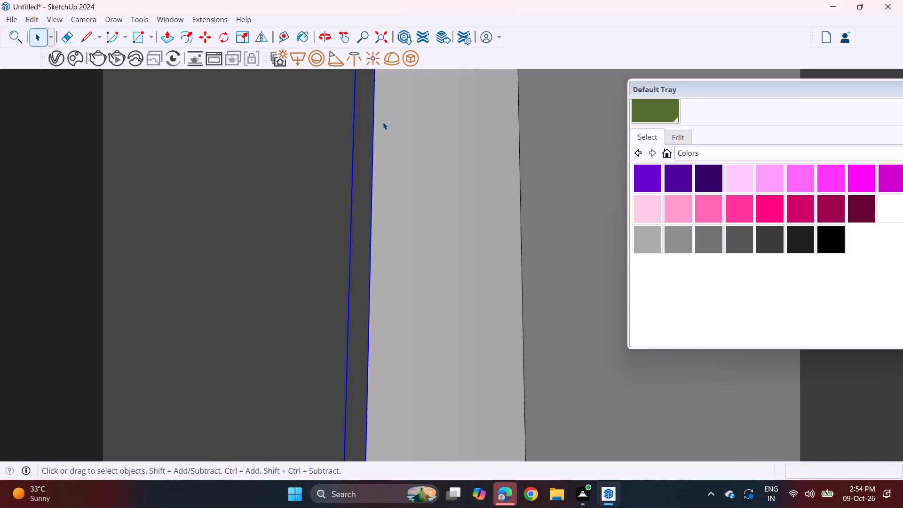
click(409, 52)
Look over the scene's light list in the V-Ray Asset Editor and examine the front of the house.
scroll(388, 170, down, 4)
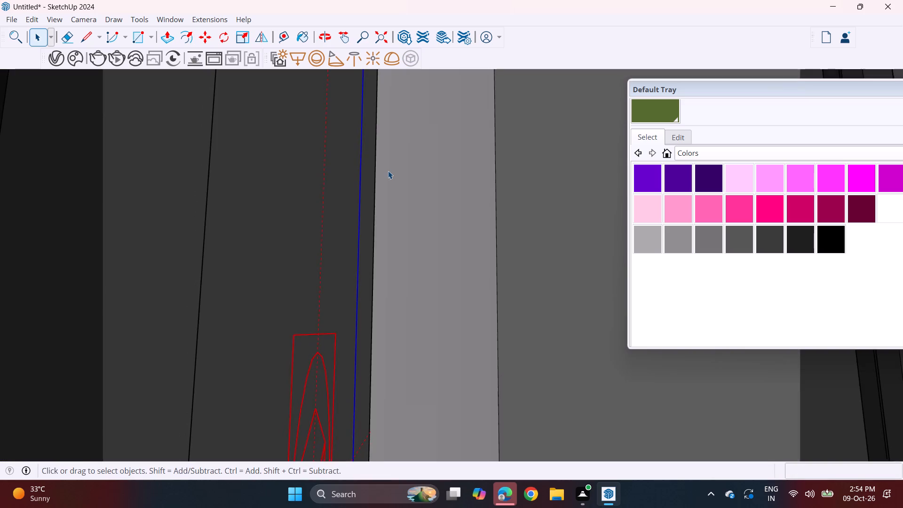
scroll(388, 173, down, 20)
scroll(388, 173, down, 15)
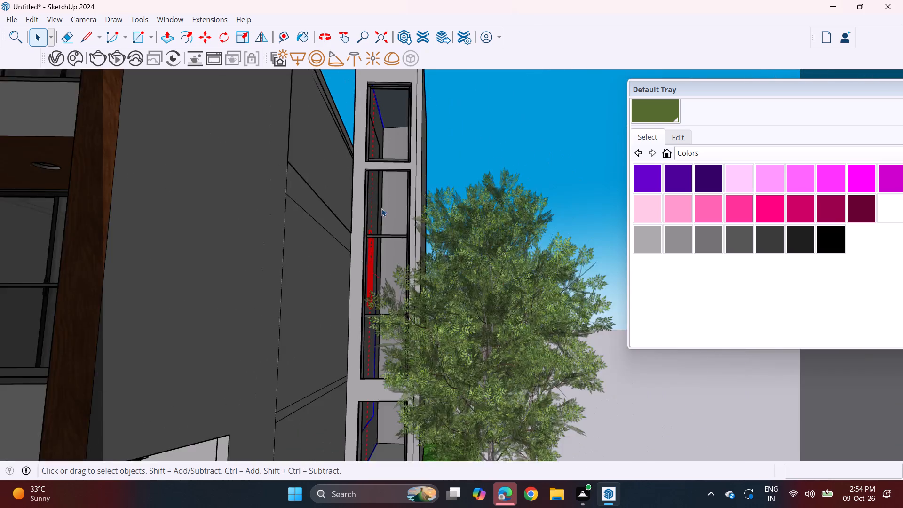
scroll(381, 208, down, 8)
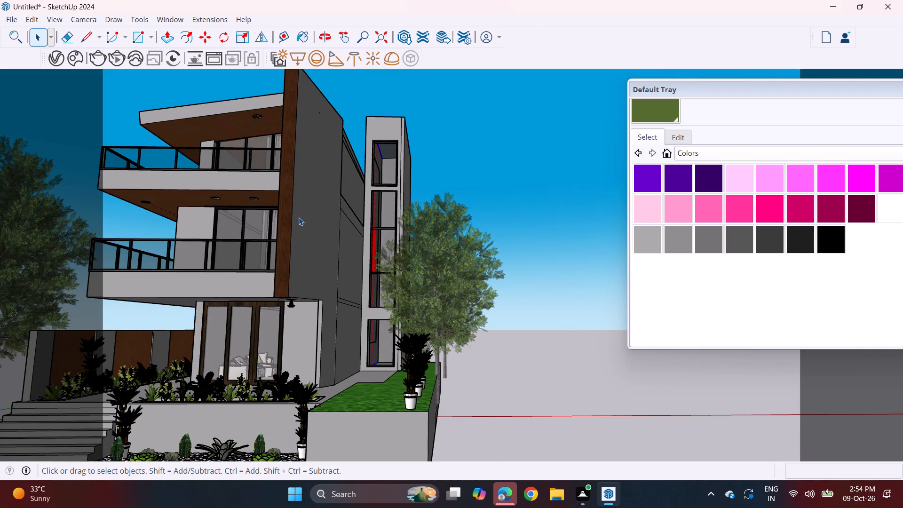
shift+middle_drag(302, 219, 430, 239)
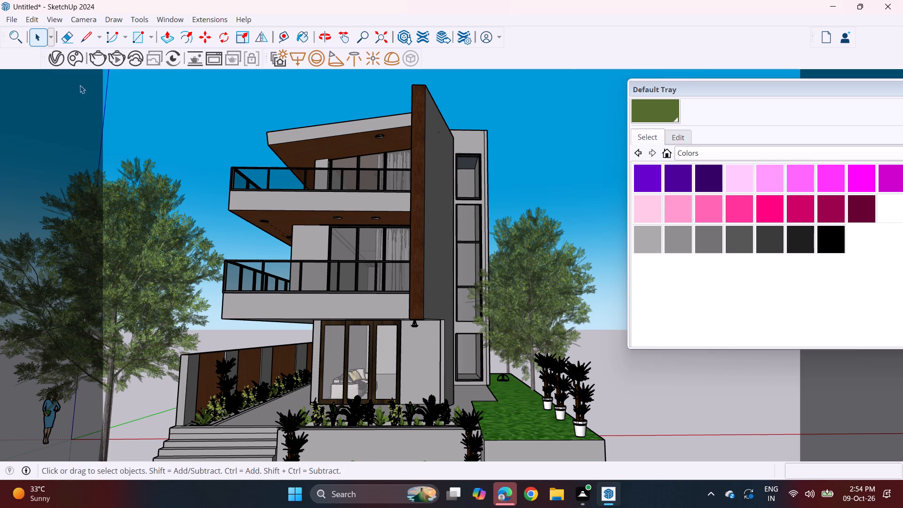
click(54, 62)
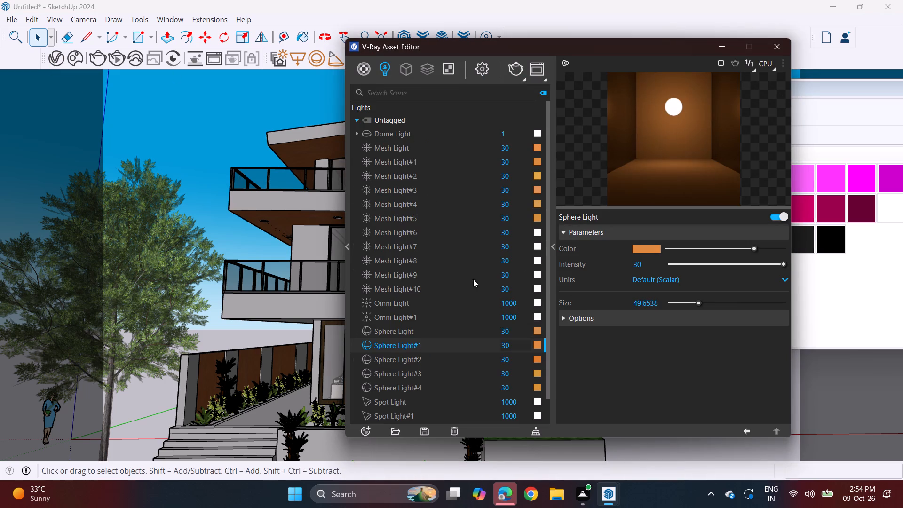
click(778, 47)
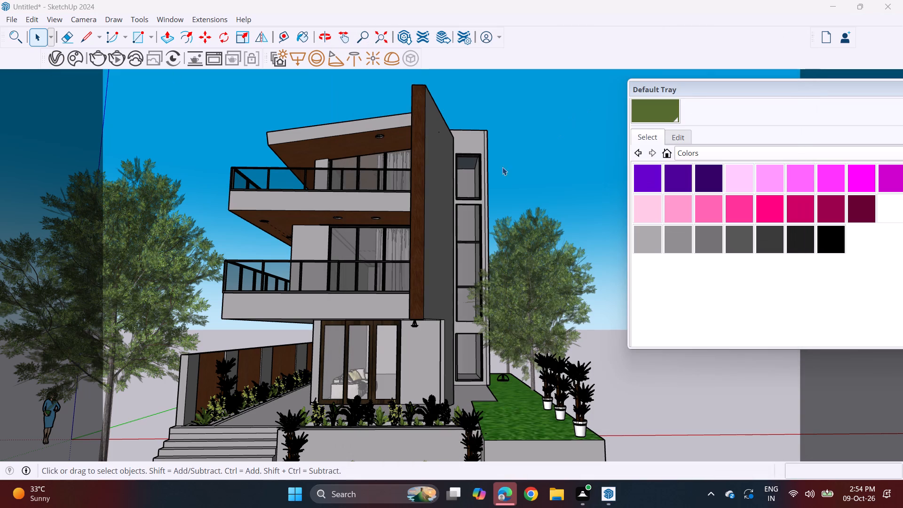
shift+middle_drag(445, 193, 514, 159)
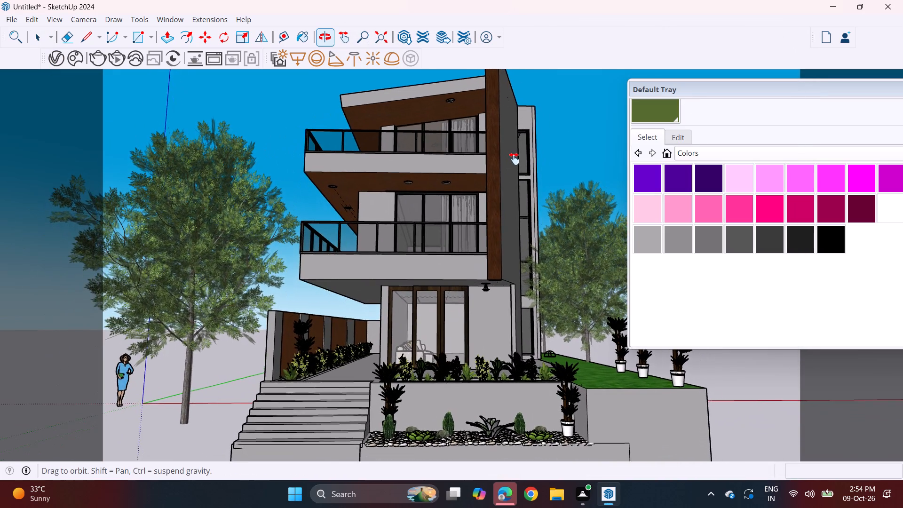
shift+middle_drag(514, 159, 516, 168)
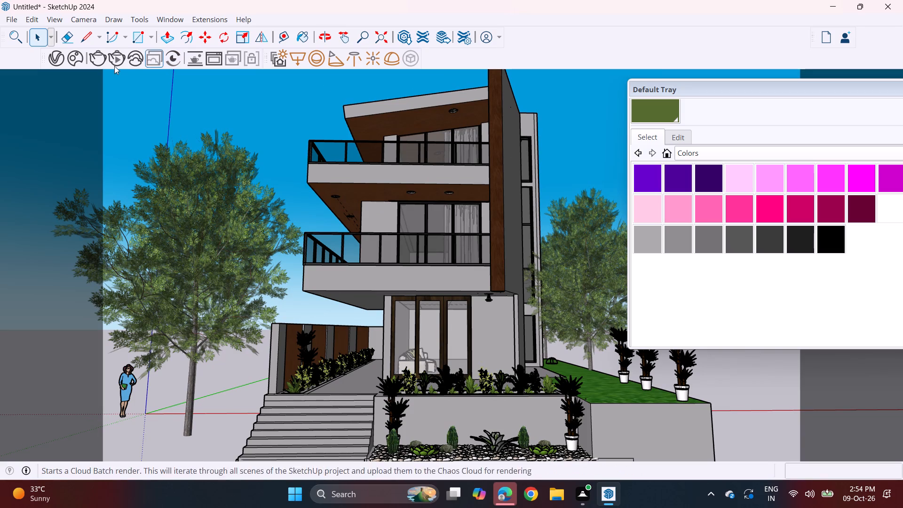
Render the front view of the house with V-Ray and inspect the lighting.
click(97, 63)
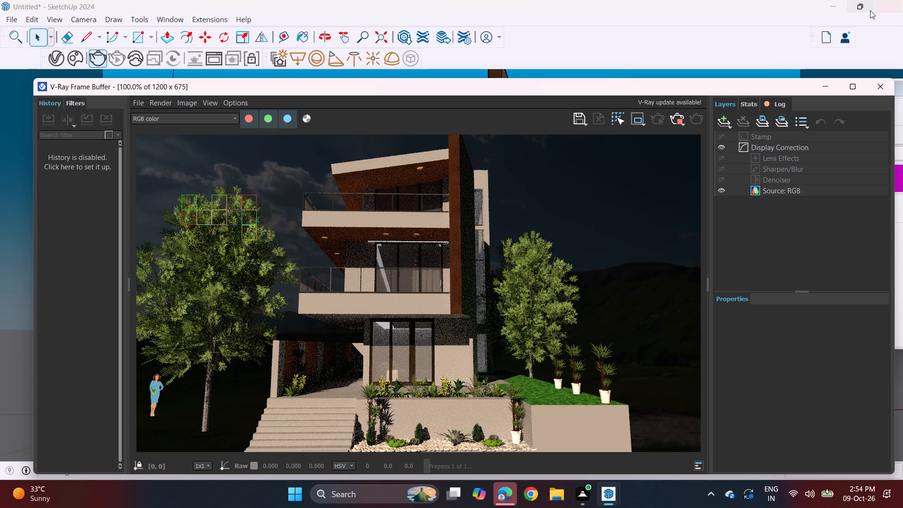
click(880, 86)
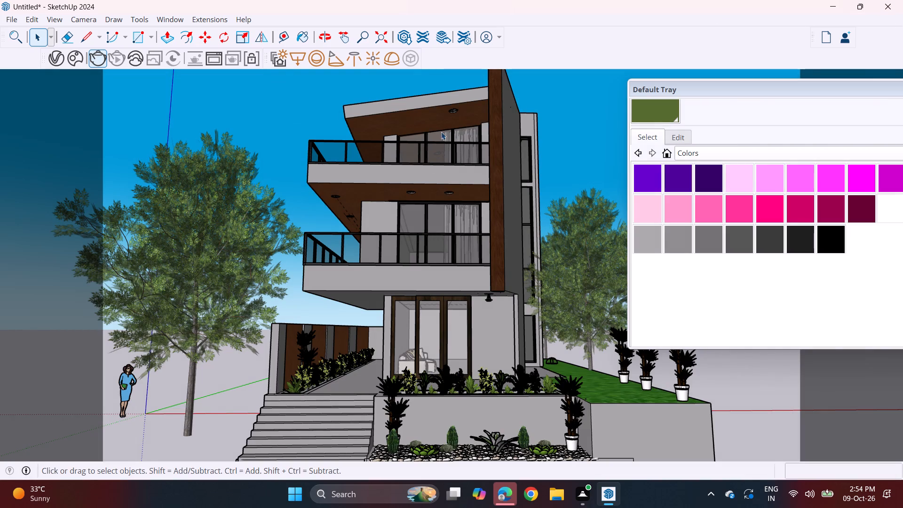
Change Mesh Light#6 to warm amber and Mesh Light#7 to warm orange, about RGB 0.874, 0.593, 0.225.
click(55, 57)
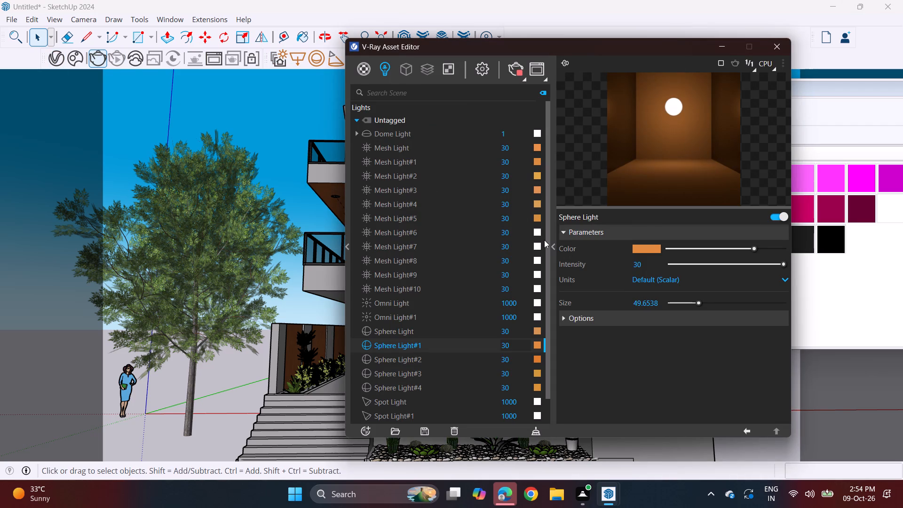
double_click(538, 234)
double_click(427, 165)
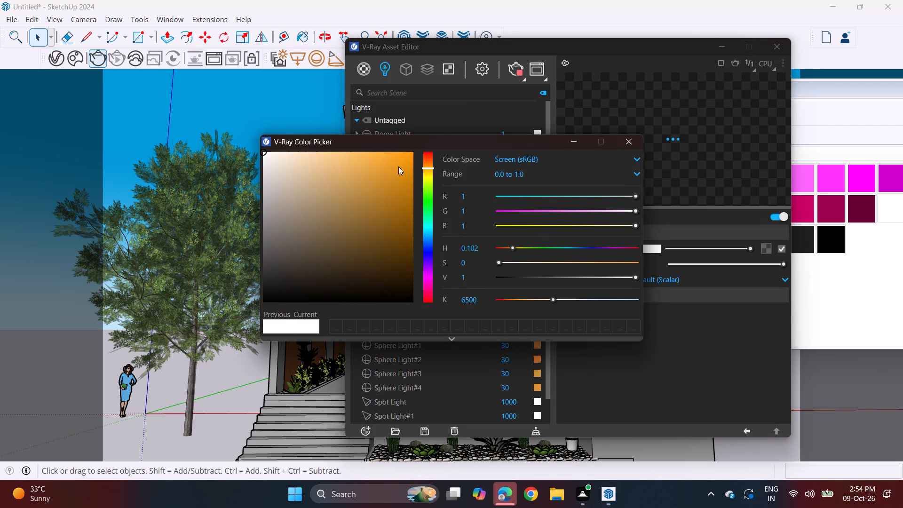
click(387, 170)
click(627, 145)
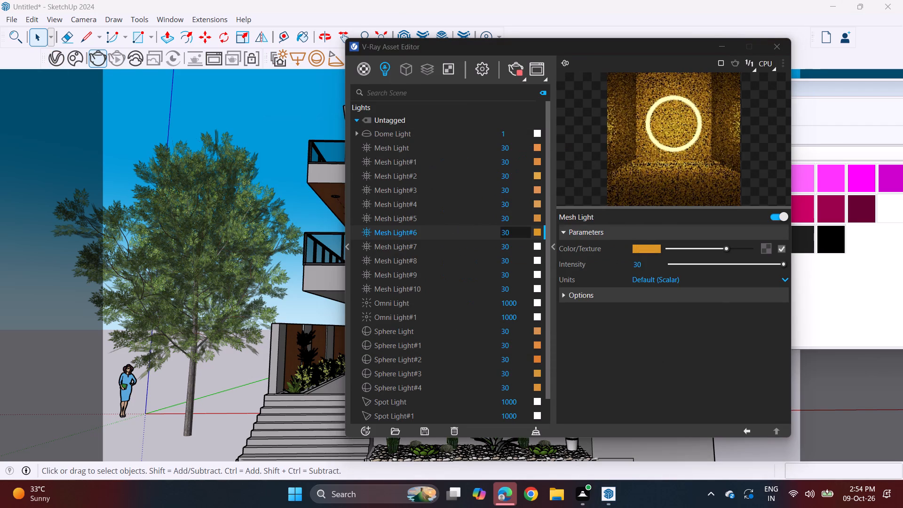
click(540, 245)
click(428, 165)
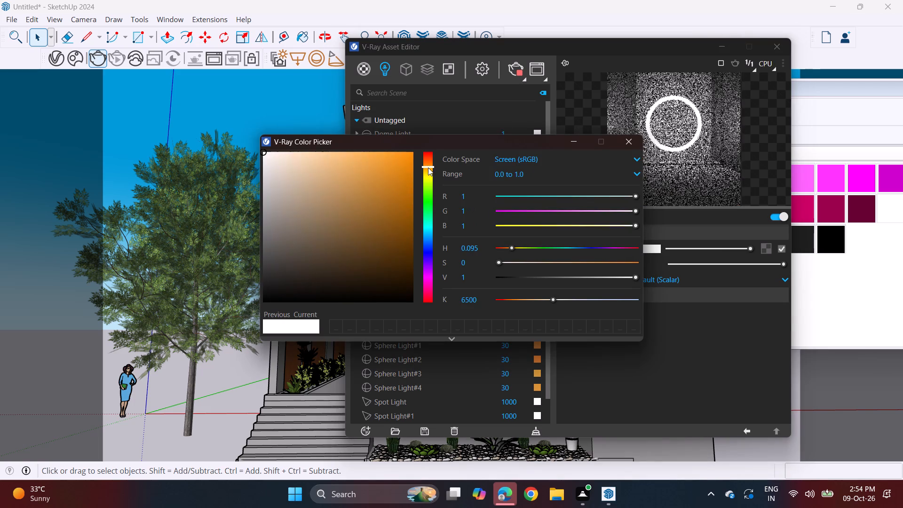
drag(364, 171, 370, 171)
click(374, 171)
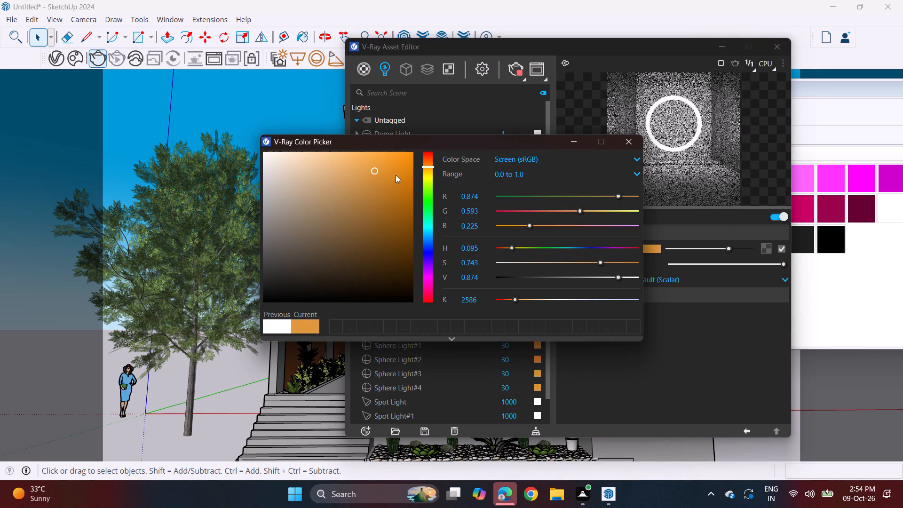
click(639, 145)
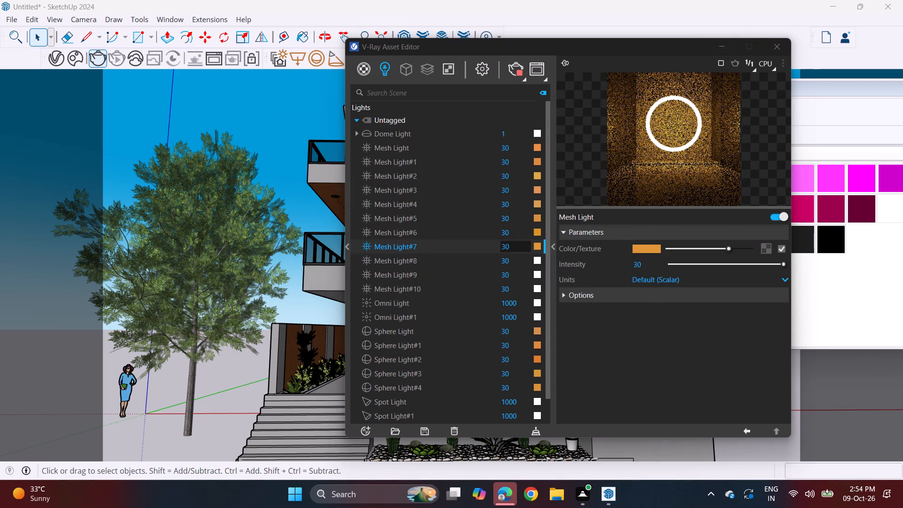
Change Mesh Light#8 to amber, about RGB 0.831, 0.615, 0.194, and Mesh Light#9 to about 0.851, 0.626, 0.189.
click(541, 261)
double_click(534, 259)
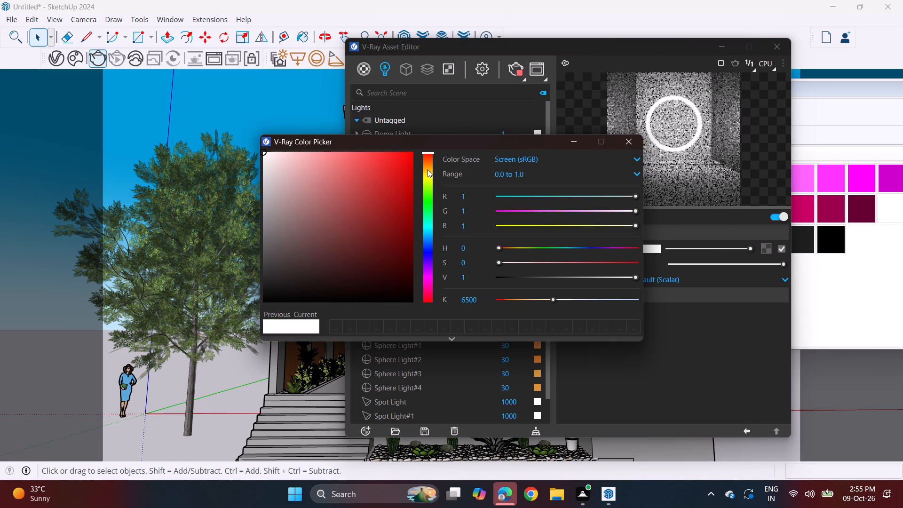
click(428, 167)
click(380, 177)
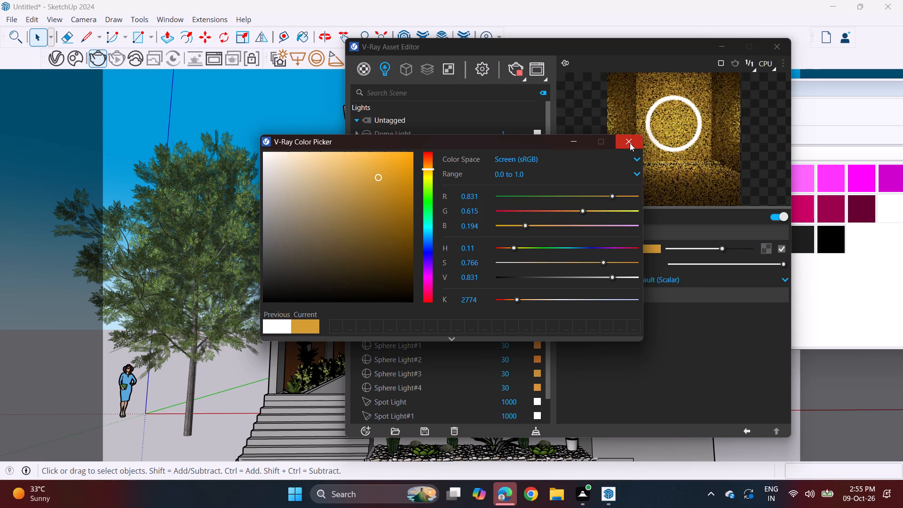
click(630, 143)
click(538, 279)
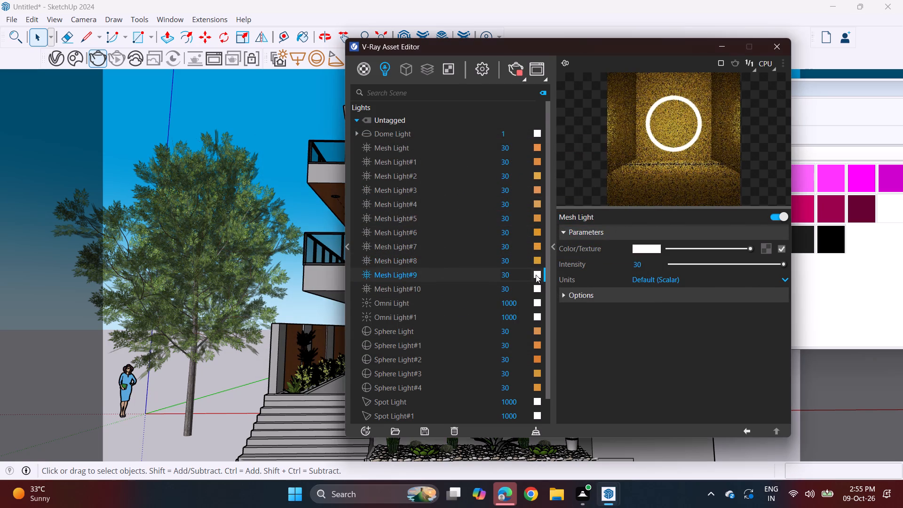
click(536, 273)
click(432, 169)
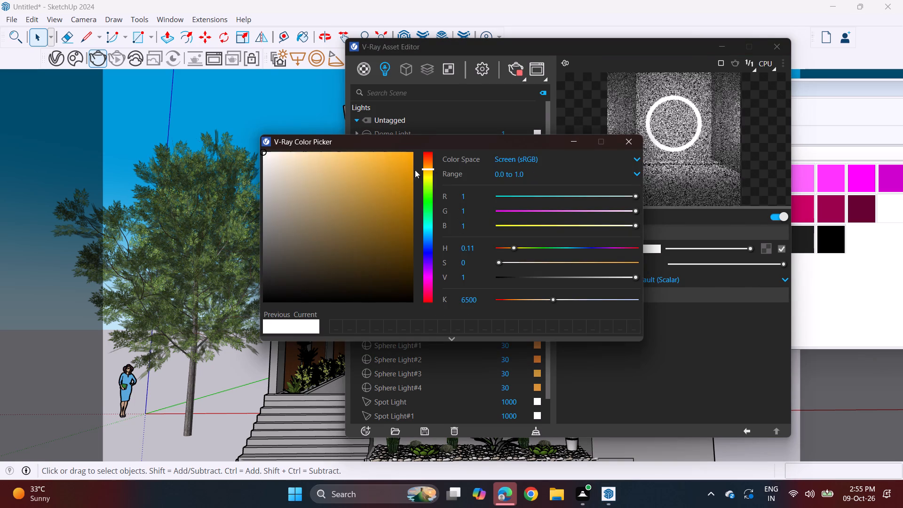
drag(319, 179, 330, 180)
drag(364, 176, 376, 175)
click(378, 175)
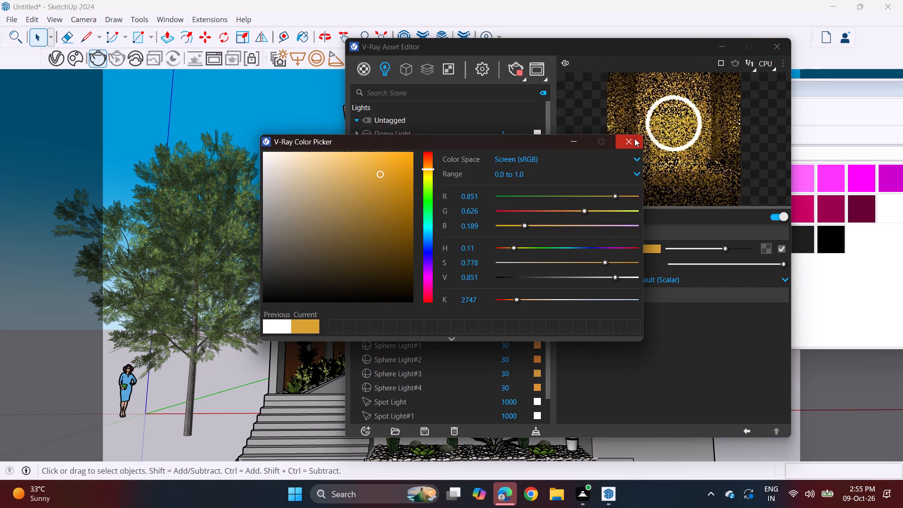
click(634, 138)
Change the colour of Mesh Light#10 to warm orange, about RGB 0.886, 0.54, 0.127.
click(538, 290)
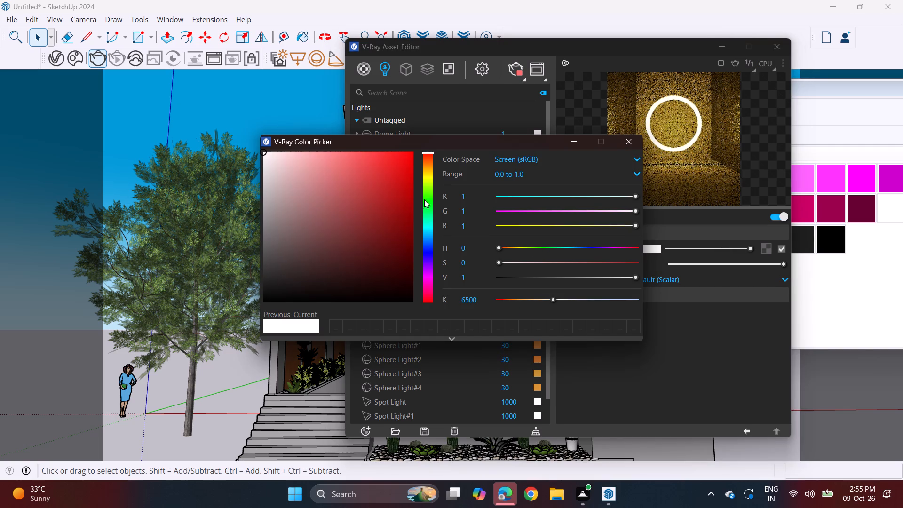
click(428, 162)
double_click(429, 166)
double_click(392, 169)
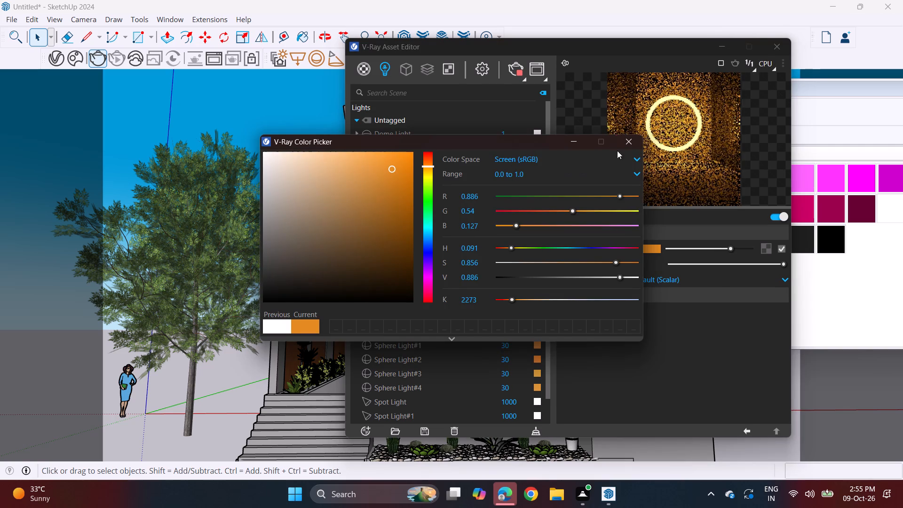
click(636, 138)
Change the first Omni Light's colour to warm amber, about RGB 0.894, 0.648, 0.17, and close the Asset Editor.
click(535, 303)
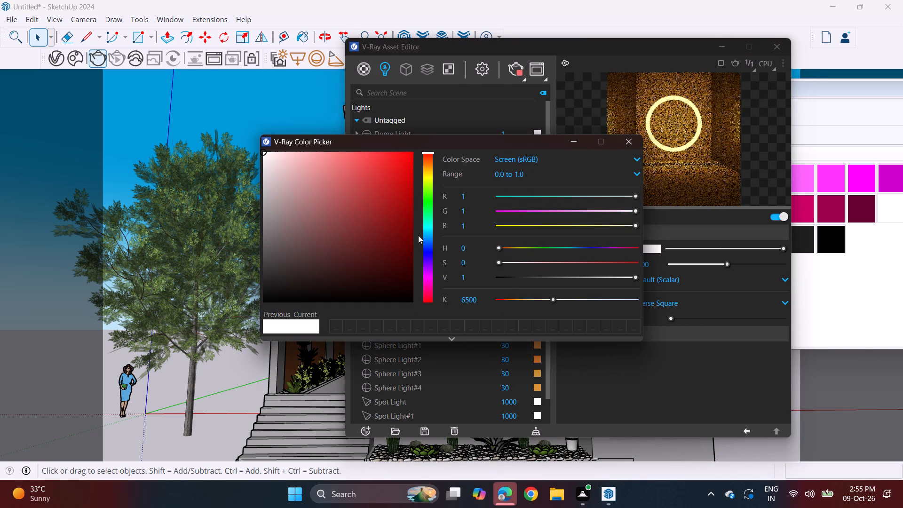
click(432, 164)
click(427, 169)
double_click(385, 167)
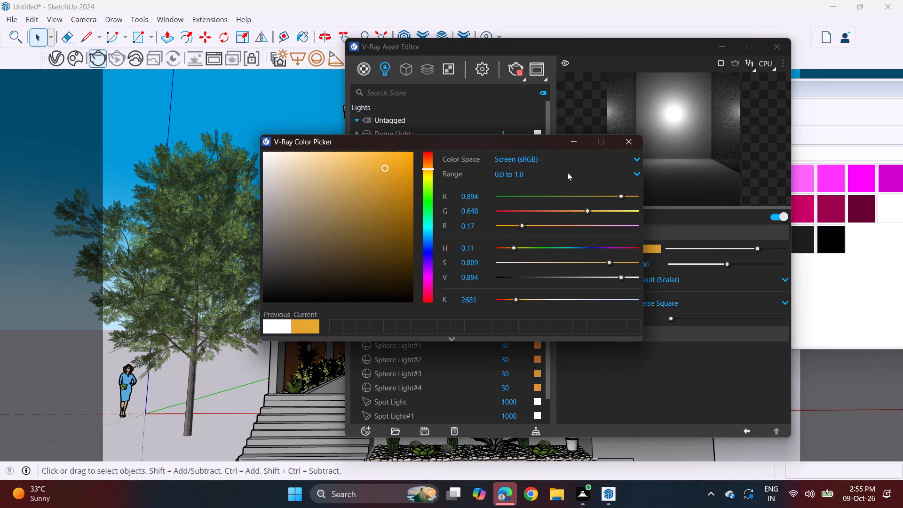
drag(628, 138, 628, 143)
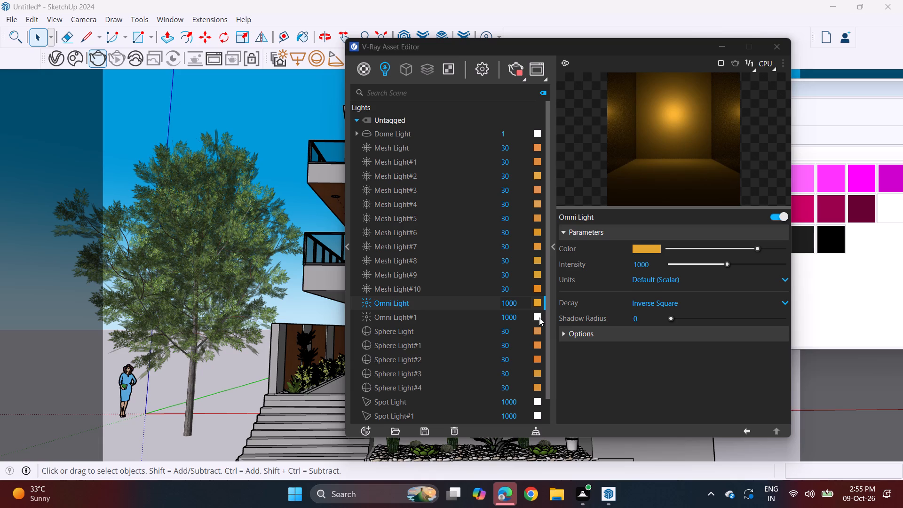
click(539, 317)
double_click(637, 143)
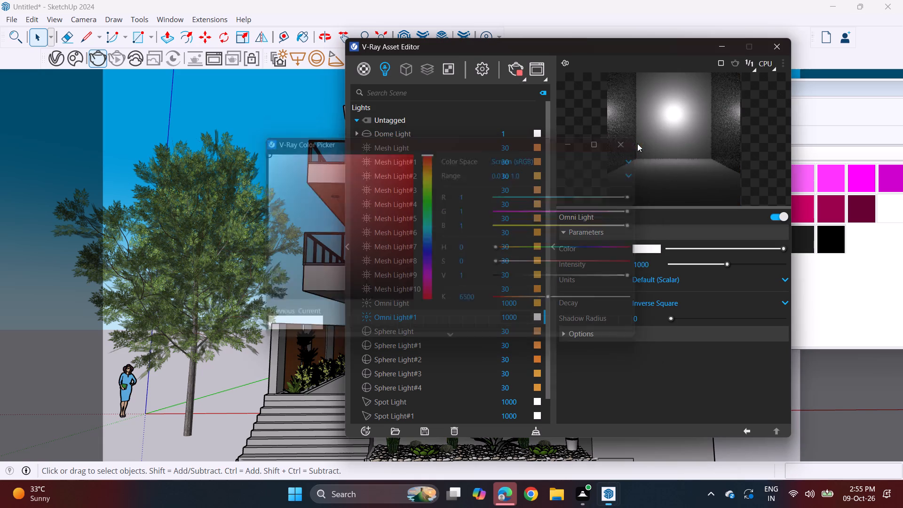
click(768, 49)
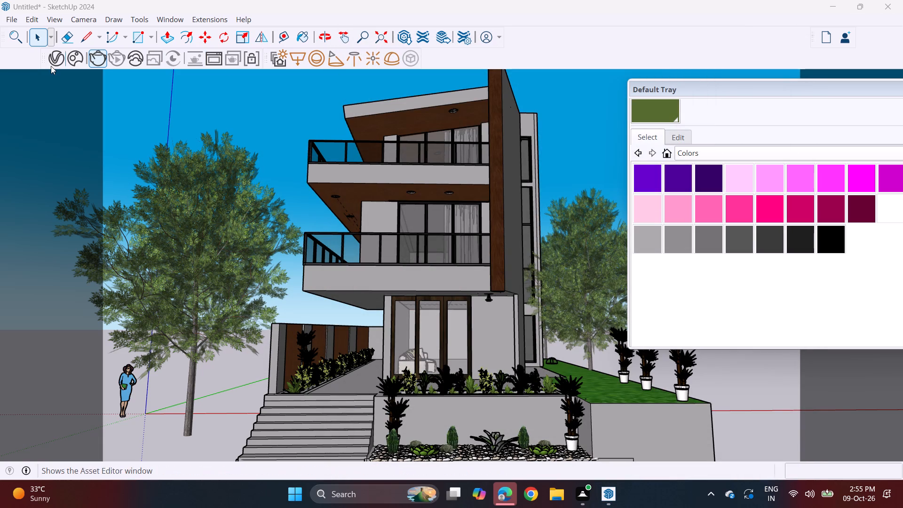
Render the front view again with V-Ray and inspect the warmer light colours.
click(101, 60)
click(98, 62)
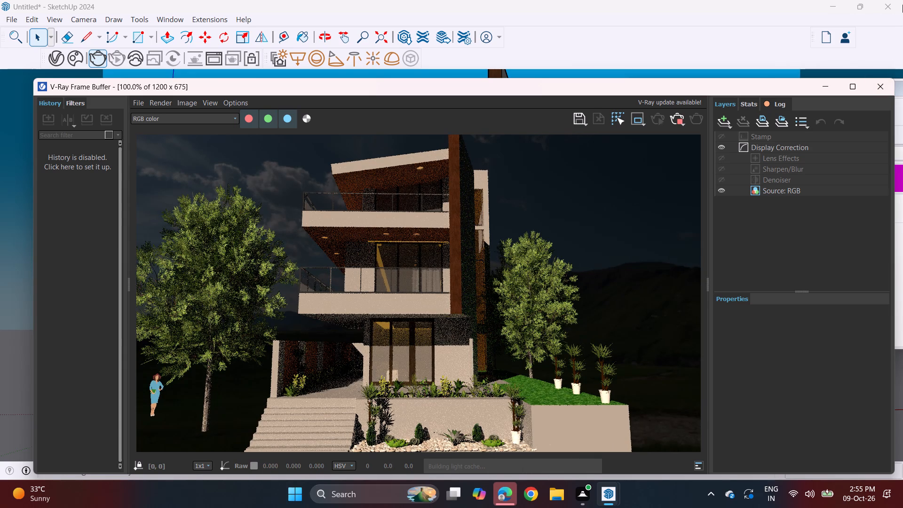
double_click(884, 85)
Draw a V-Ray rectangle light low on the side wall inside the top-floor room, facing into the room.
scroll(417, 137, up, 1)
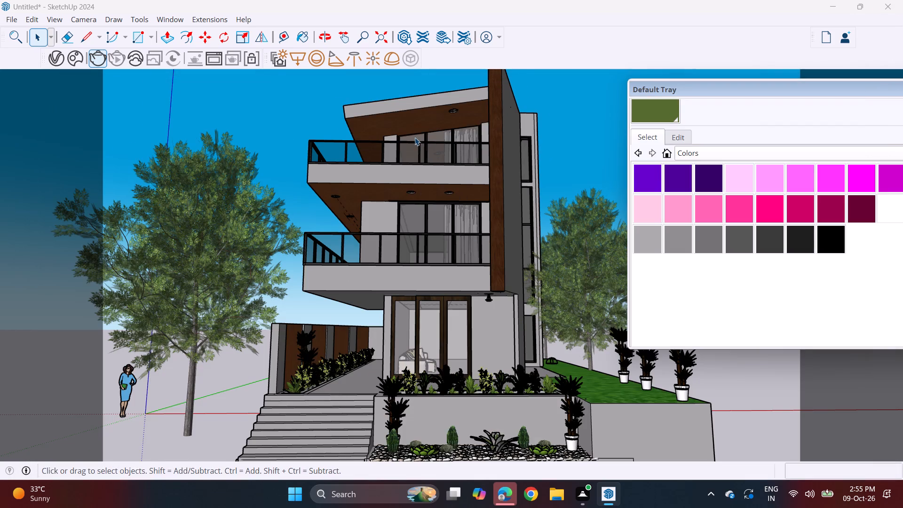
scroll(415, 137, up, 1)
middle_drag(417, 139, 421, 181)
scroll(426, 164, up, 18)
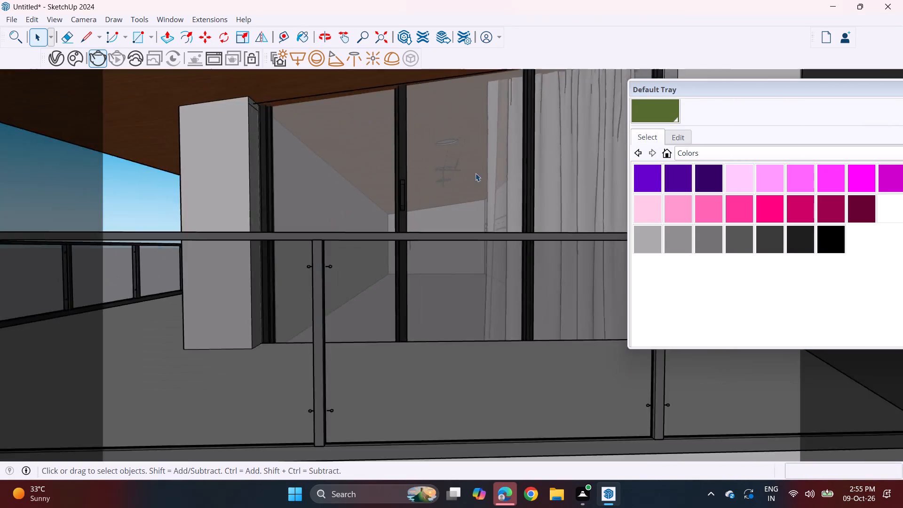
scroll(475, 173, up, 20)
scroll(475, 173, up, 15)
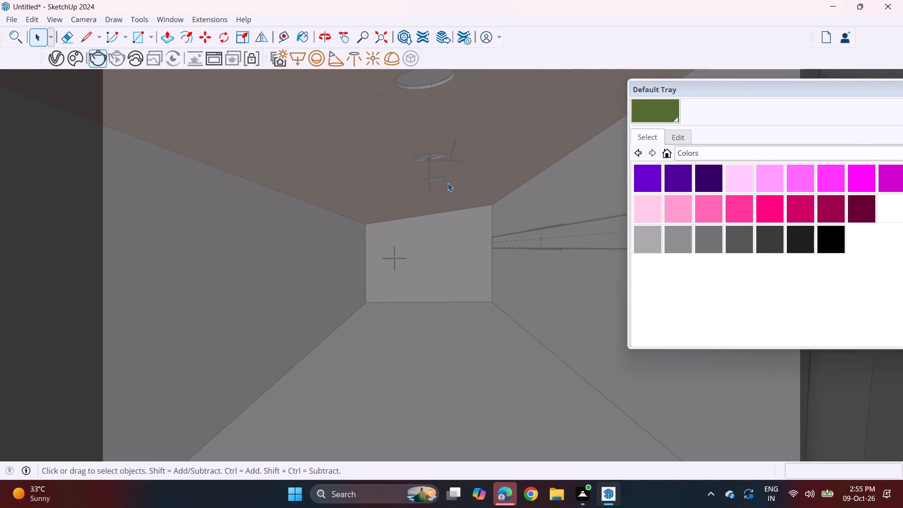
scroll(448, 183, up, 20)
scroll(448, 183, up, 9)
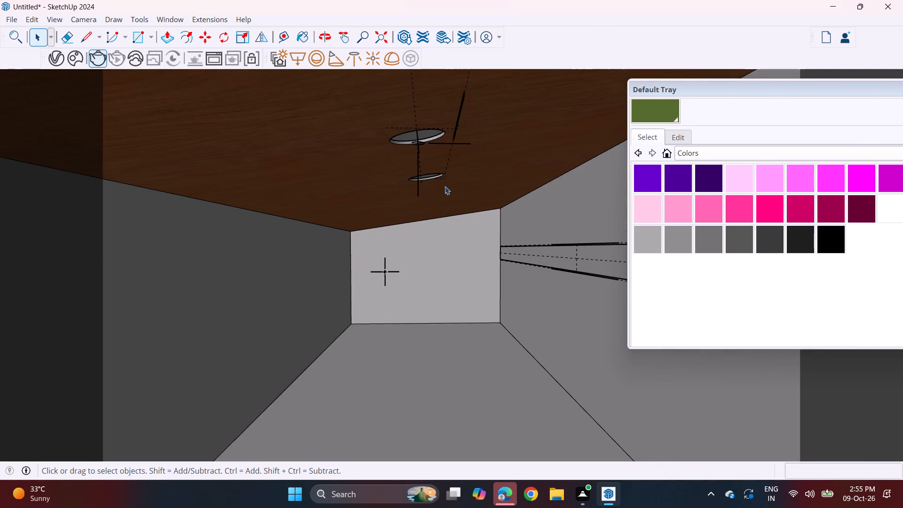
scroll(353, 287, down, 4)
scroll(343, 282, up, 9)
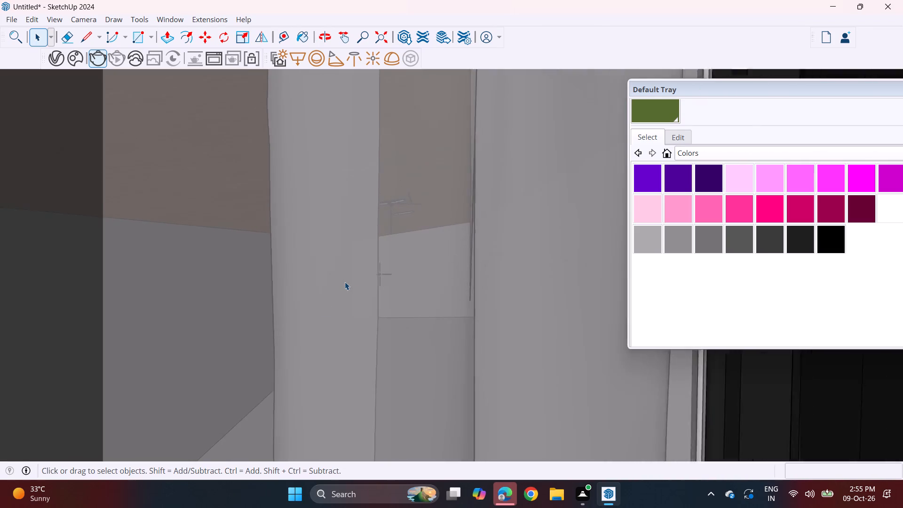
scroll(345, 282, up, 20)
scroll(345, 282, up, 16)
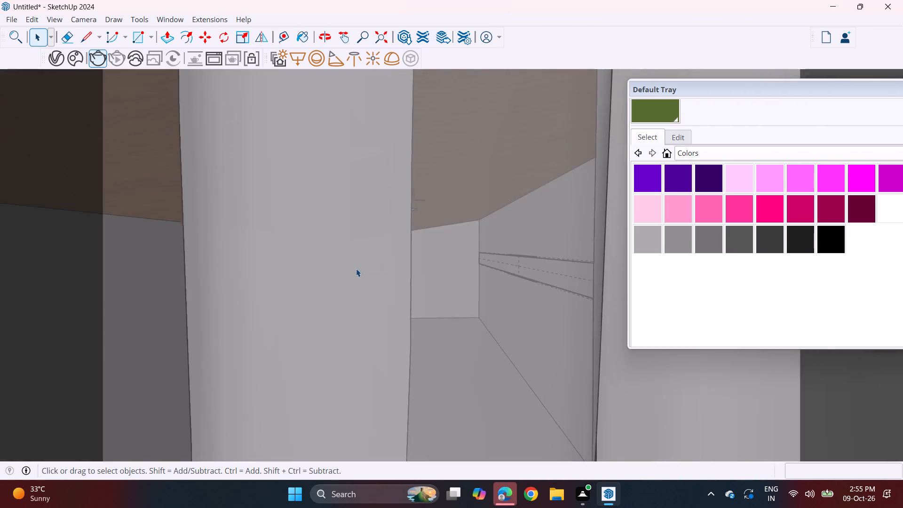
scroll(356, 269, up, 19)
scroll(370, 266, up, 19)
scroll(379, 263, up, 8)
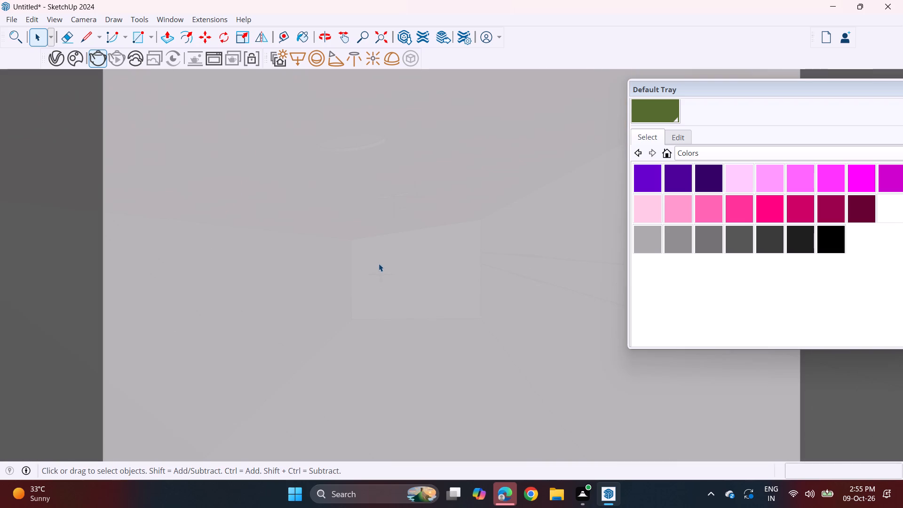
scroll(379, 264, up, 3)
click(301, 61)
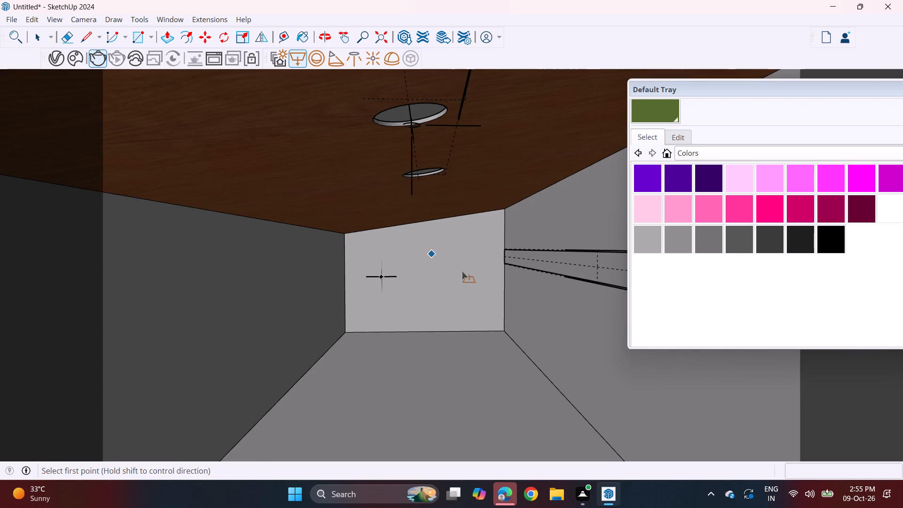
double_click(567, 328)
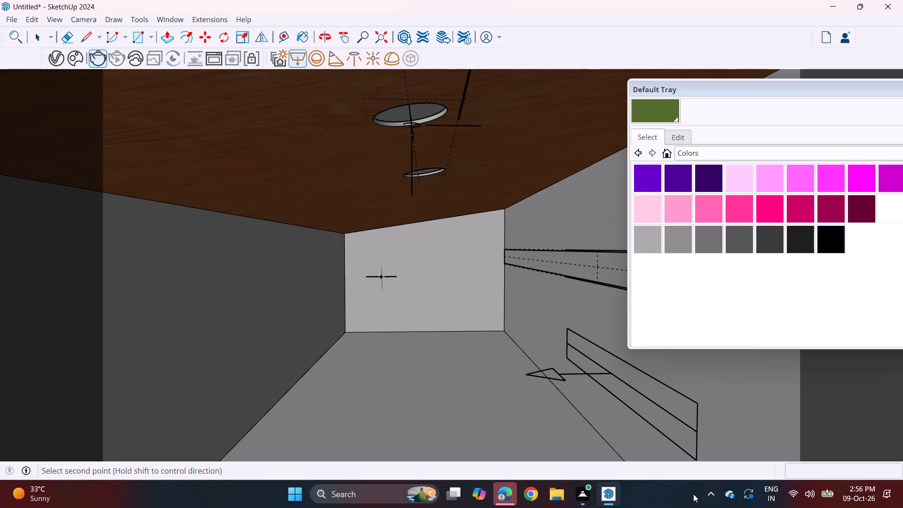
click(677, 468)
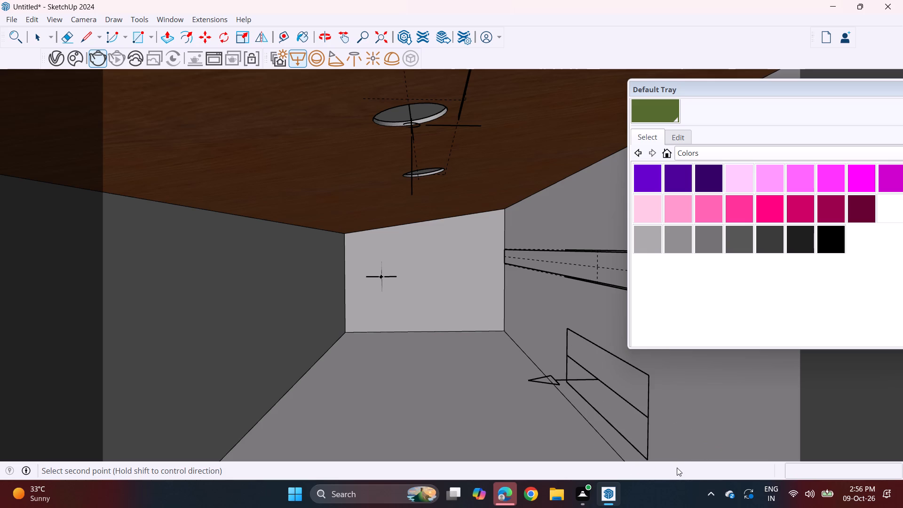
click(681, 442)
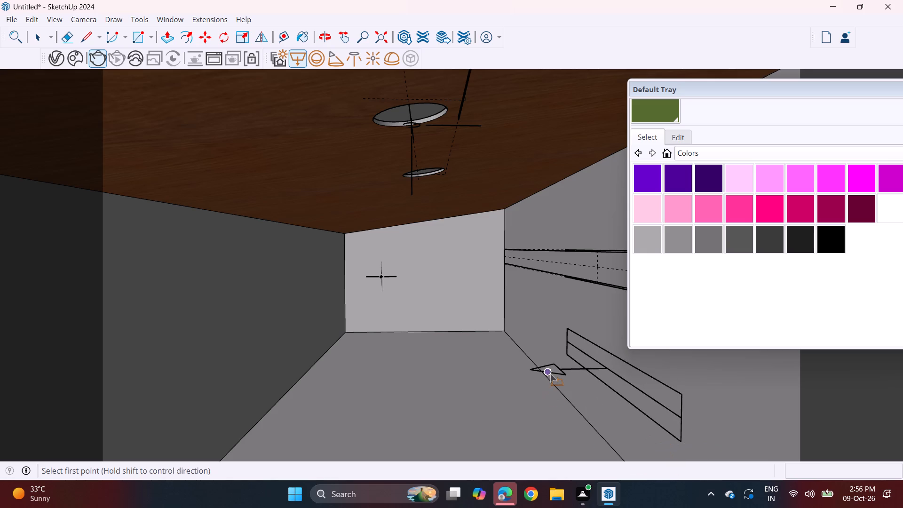
Scale the new rectangle light in the top-floor room up uniformly by a factor of about 1.88.
key(space)
click(552, 373)
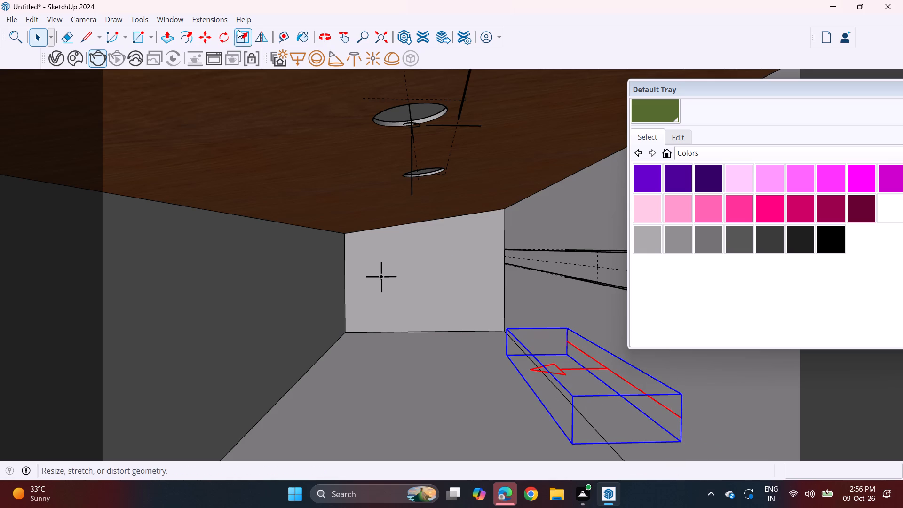
click(239, 39)
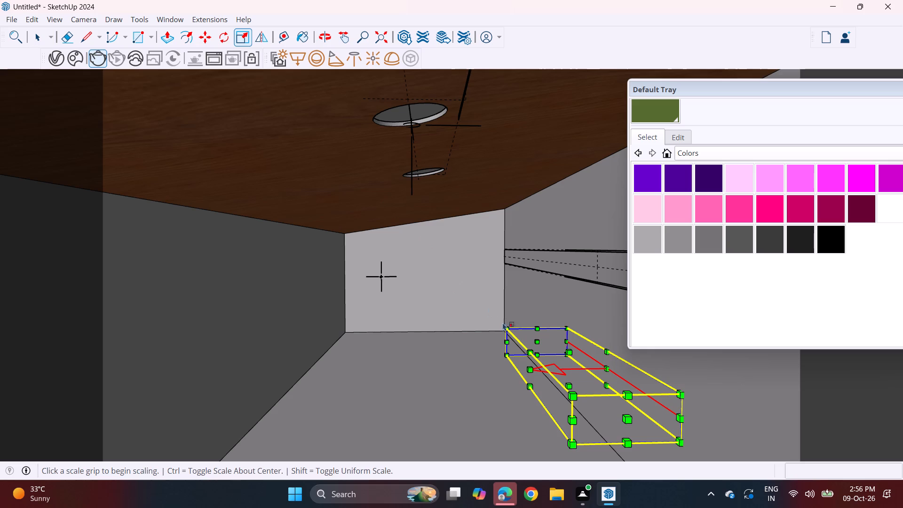
double_click(510, 331)
click(451, 278)
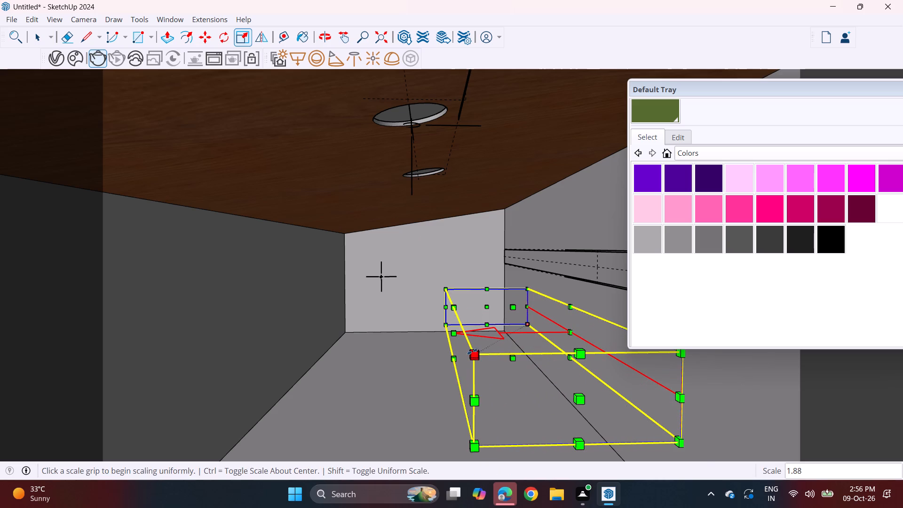
Scale the rectangle light in the top-floor room up uniformly by a further factor of about 1.22.
click(474, 351)
click(420, 360)
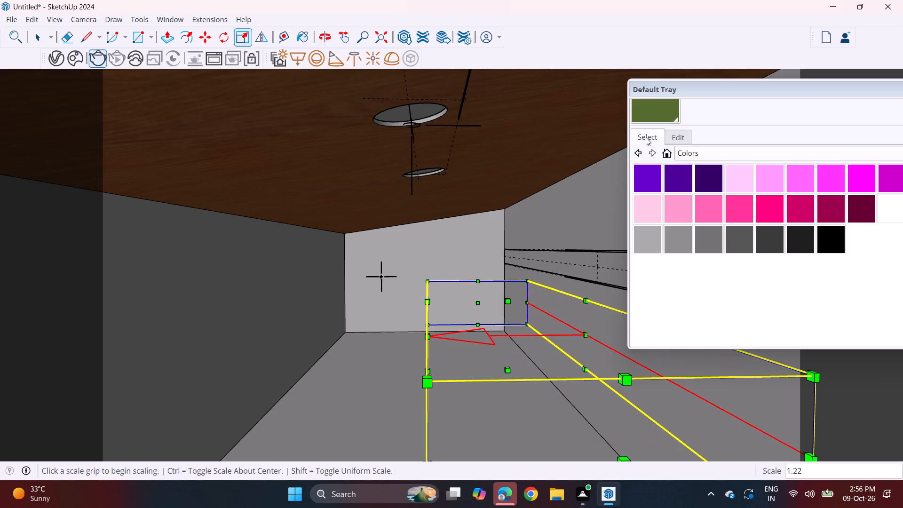
Change the Rectangle Light's colour from white to a warm orange and close the Asset Editor.
click(58, 60)
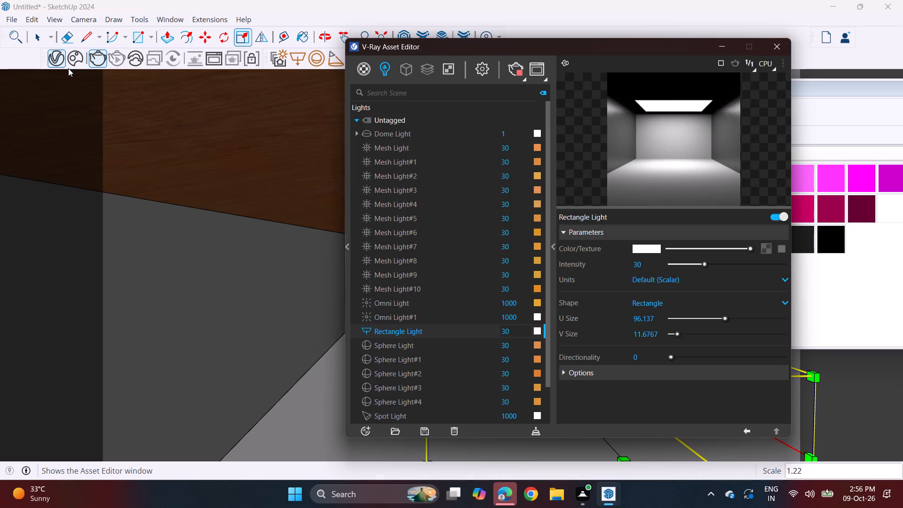
click(536, 333)
click(428, 172)
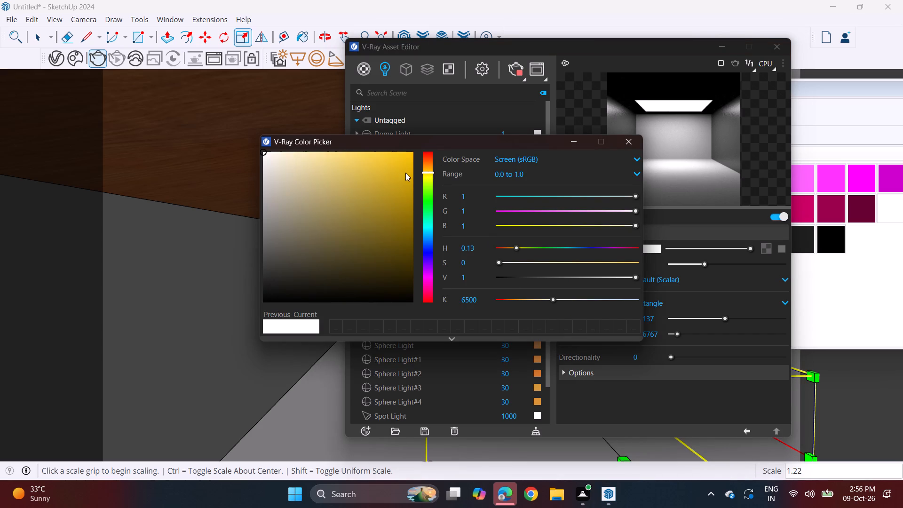
click(395, 170)
click(366, 174)
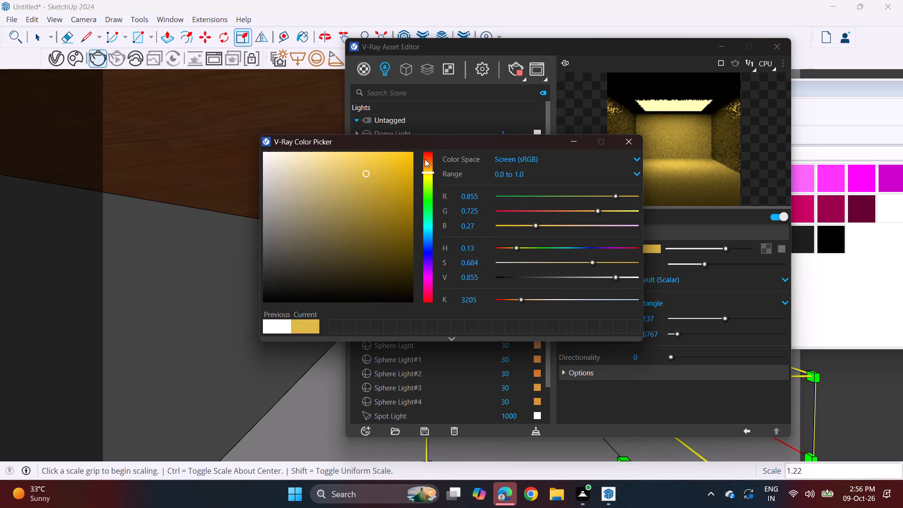
click(426, 167)
click(633, 141)
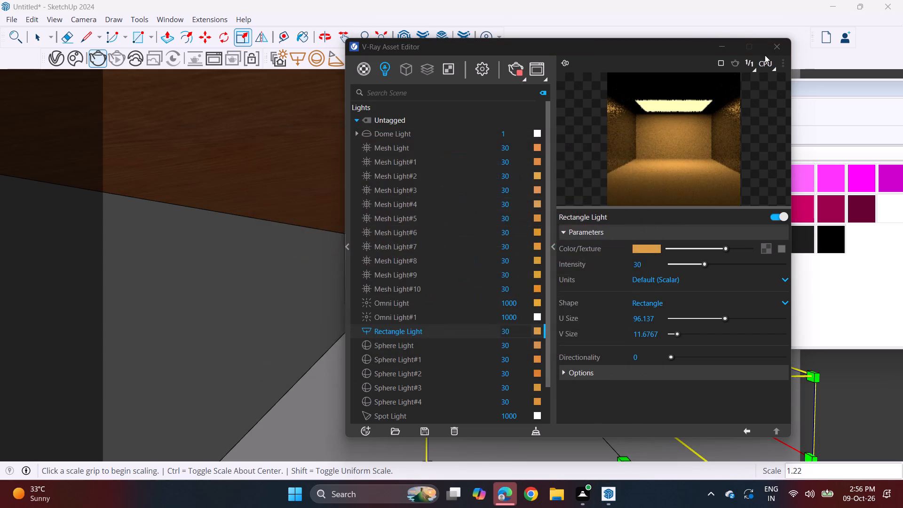
click(780, 42)
Deselect the light, return to the front view of the whole house, and run a V-Ray test render to check the lighting.
scroll(375, 163, down, 14)
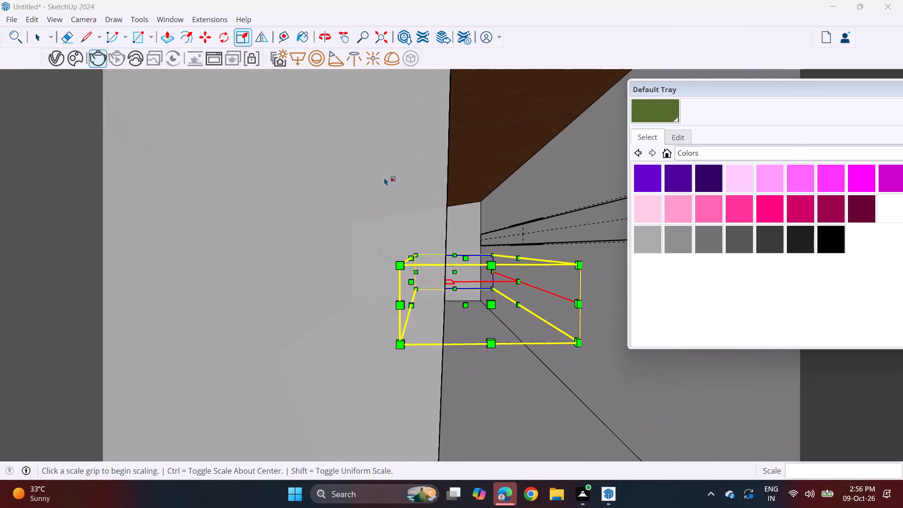
scroll(384, 177, down, 20)
scroll(384, 177, down, 20)
scroll(384, 177, down, 5)
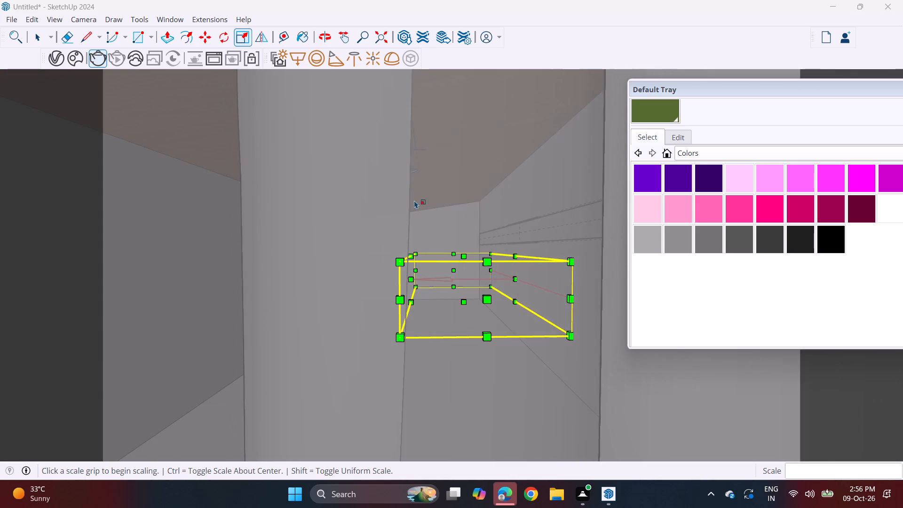
scroll(414, 200, down, 20)
scroll(414, 200, down, 20)
scroll(414, 200, down, 5)
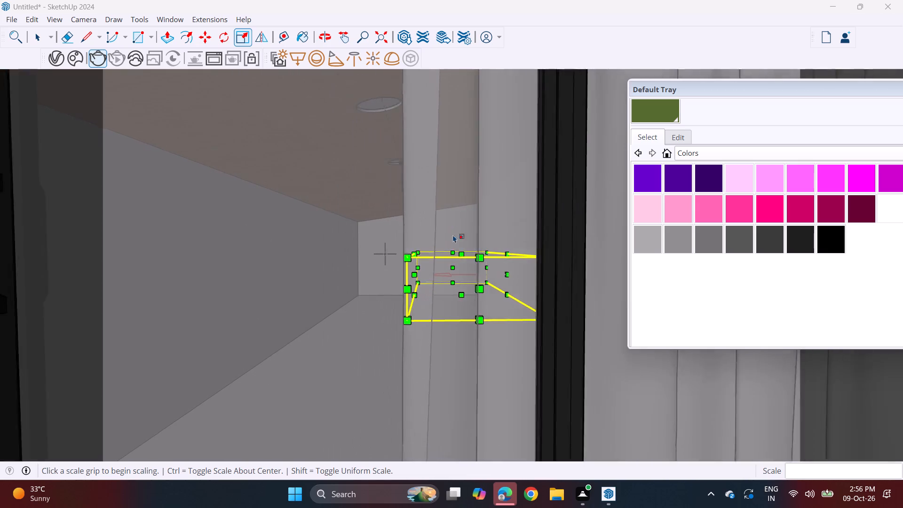
scroll(453, 235, down, 20)
scroll(453, 235, down, 20)
scroll(453, 235, down, 4)
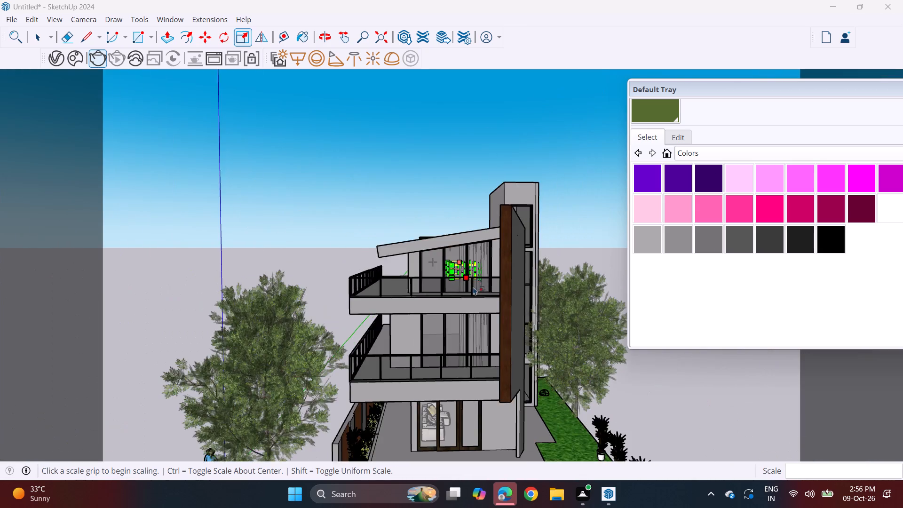
middle_drag(471, 295, 463, 258)
key(space)
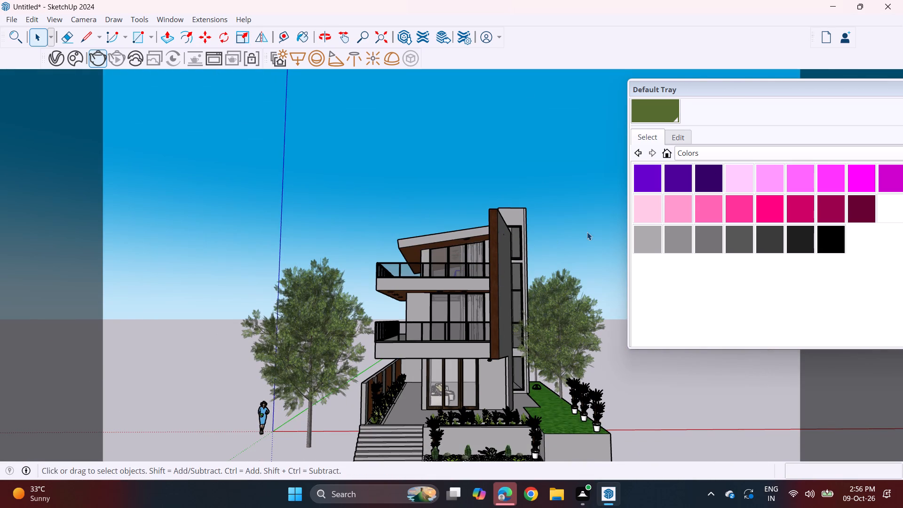
click(587, 232)
middle_drag(534, 315, 506, 284)
scroll(505, 283, up, 1)
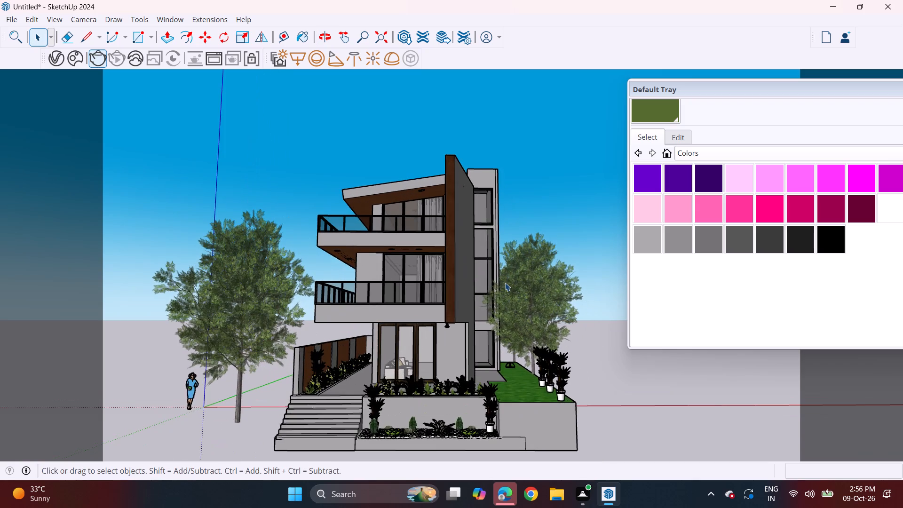
scroll(505, 283, up, 1)
shift+middle_drag(499, 285, 540, 258)
shift+scroll(502, 282, up, 1)
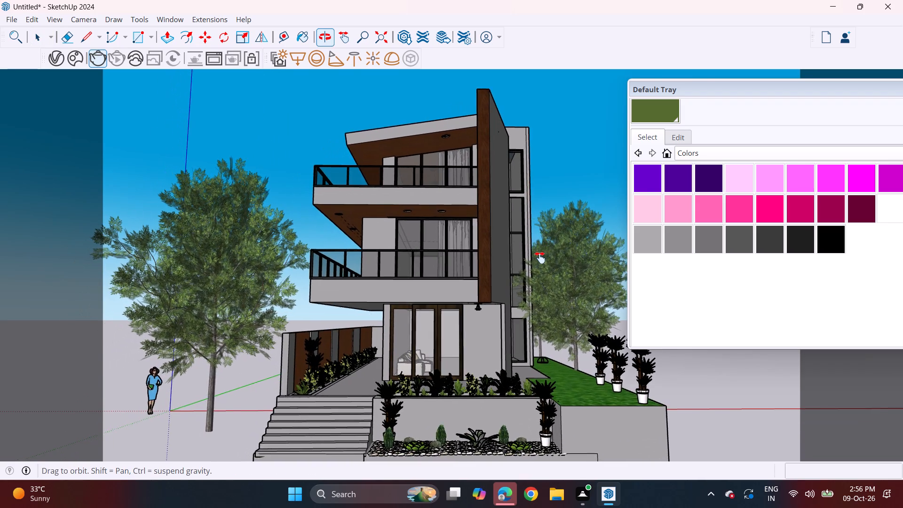
shift+middle_drag(540, 258, 540, 264)
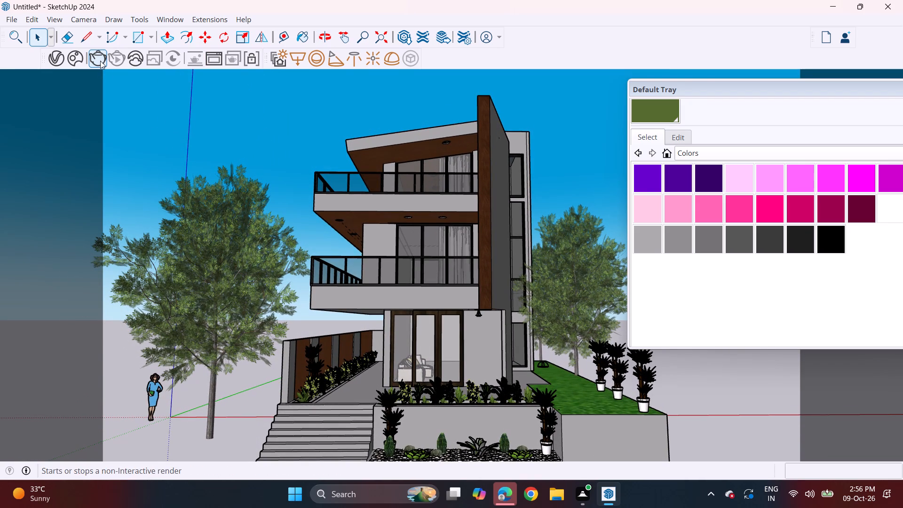
click(100, 61)
click(100, 65)
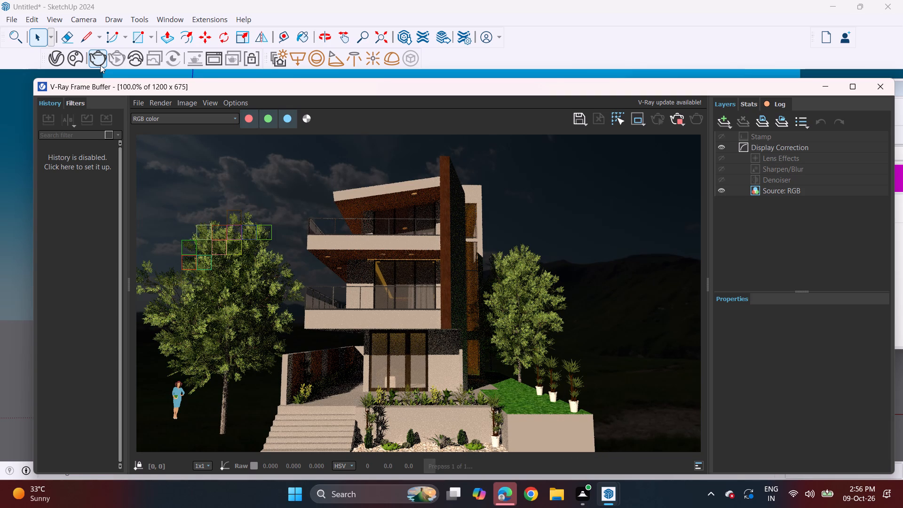
click(875, 81)
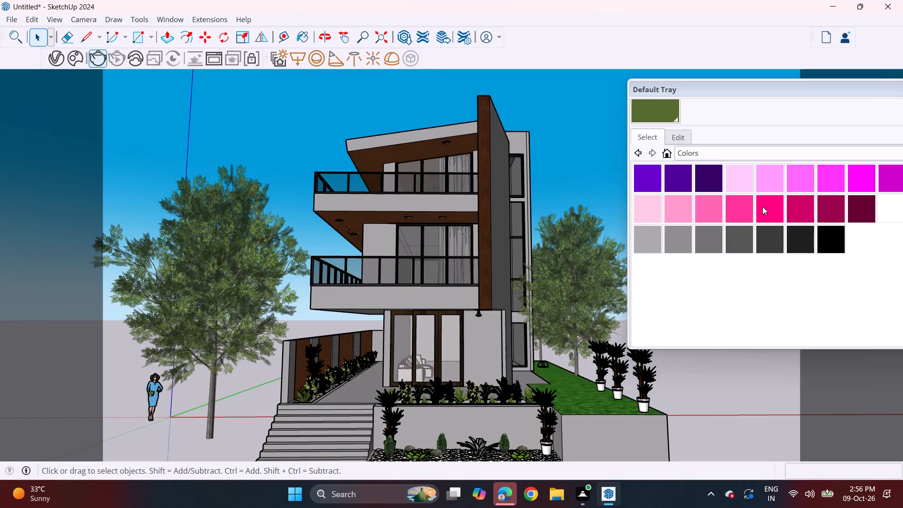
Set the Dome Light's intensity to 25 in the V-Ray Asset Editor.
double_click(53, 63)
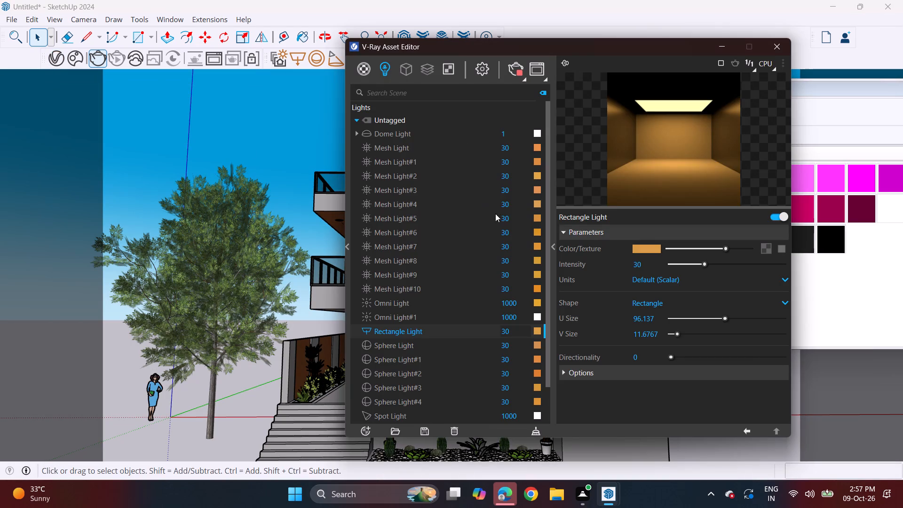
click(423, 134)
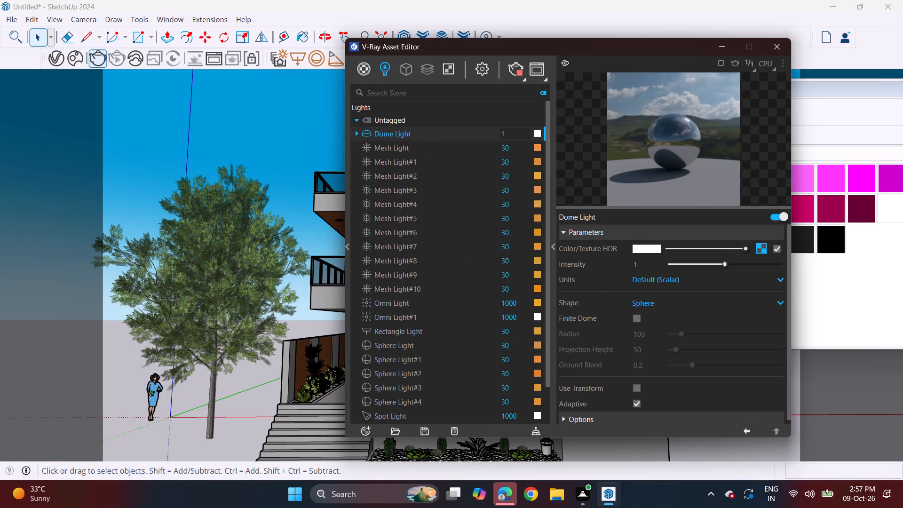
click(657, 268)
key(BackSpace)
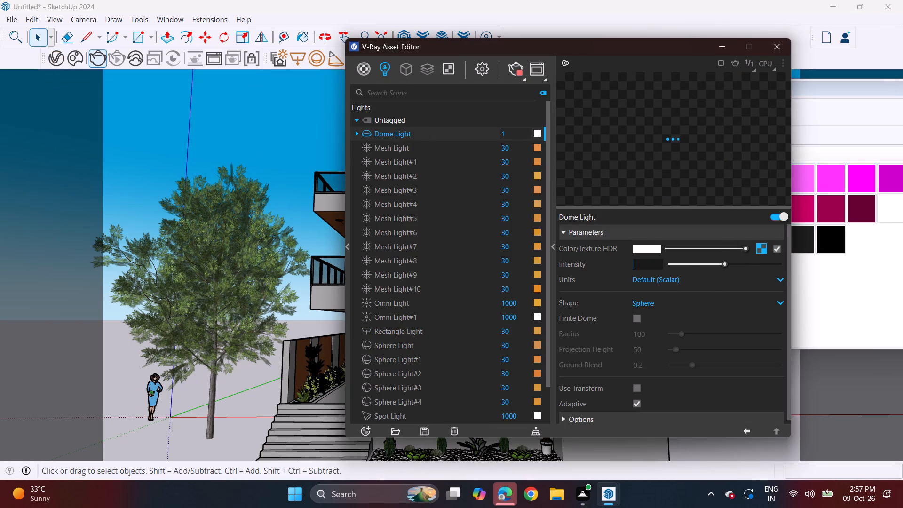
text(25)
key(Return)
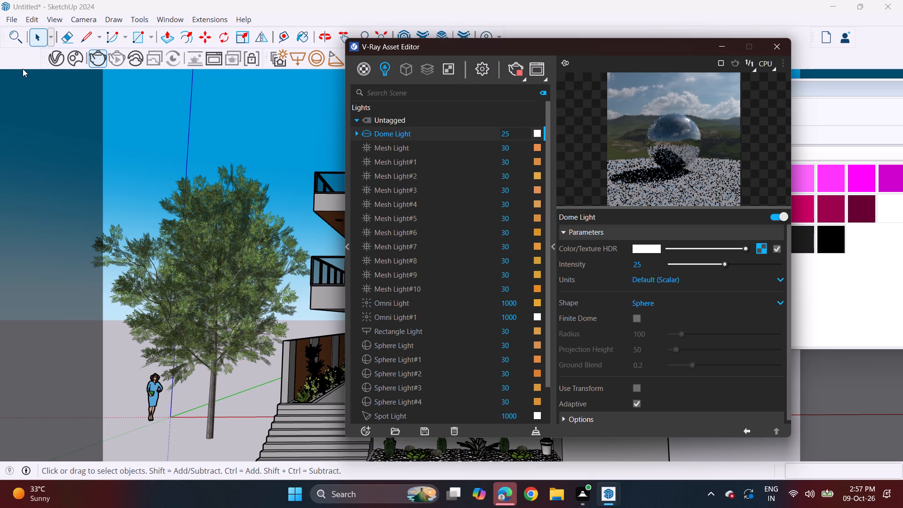
Render the front view with V-Ray, inspect the brighter sky and surroundings, and close the frame buffer.
click(96, 56)
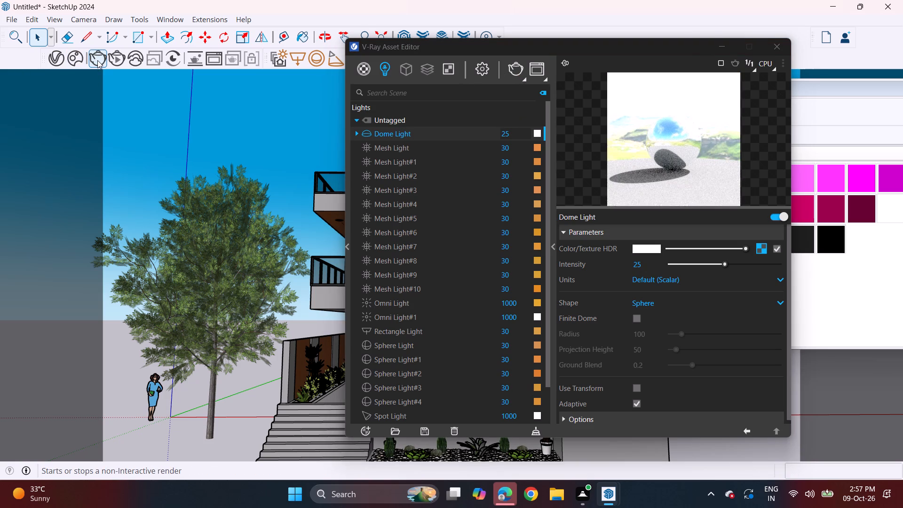
click(97, 60)
key(BackSpace)
key(BackSpace)
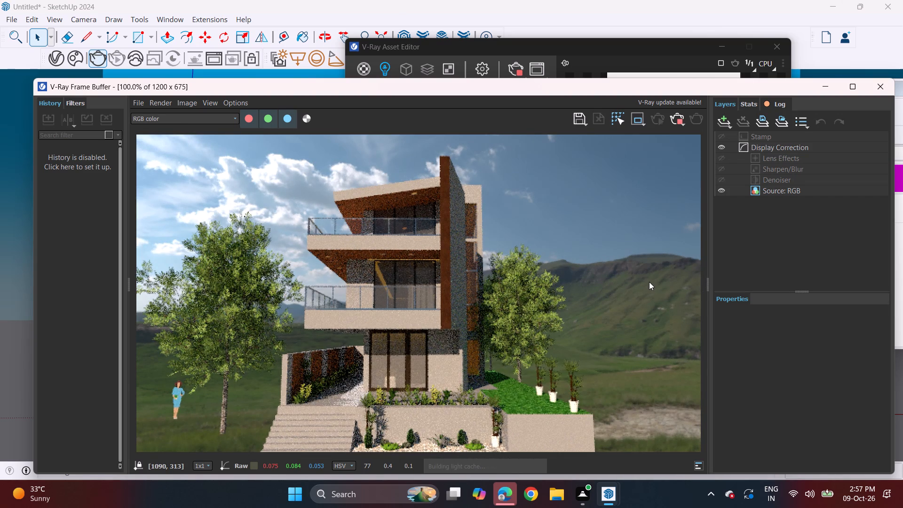
click(881, 92)
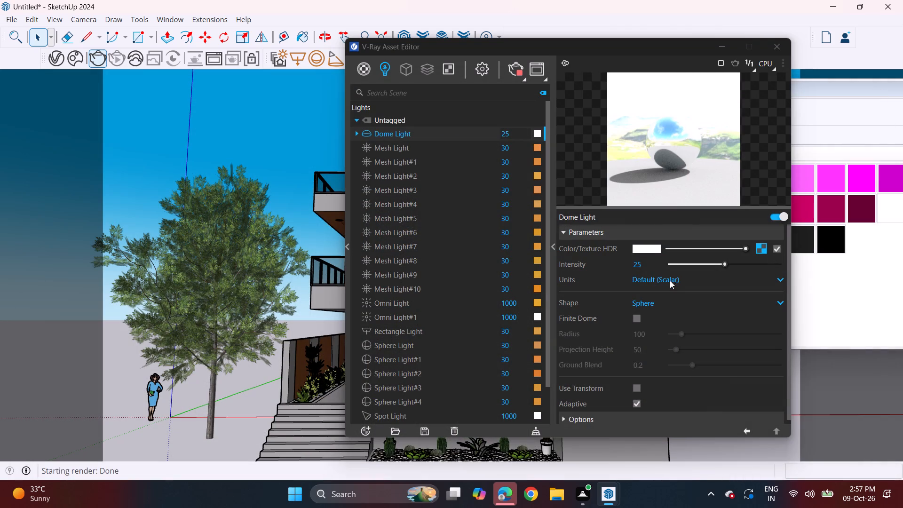
Set the Dome Light's intensity to 15.
click(658, 262)
key(BackSpace)
key(BackSpace)
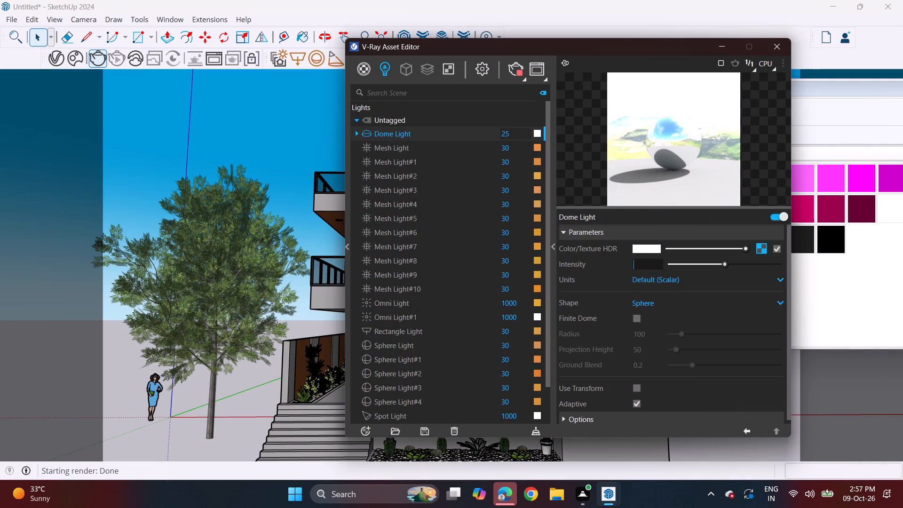
text(15)
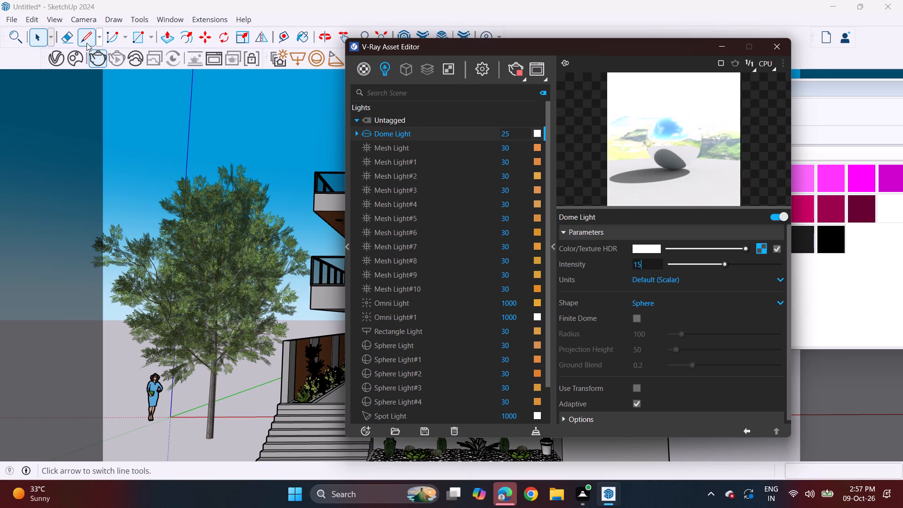
Render the front view again with V-Ray to check the reduced dome lighting, and close the frame buffer.
click(99, 62)
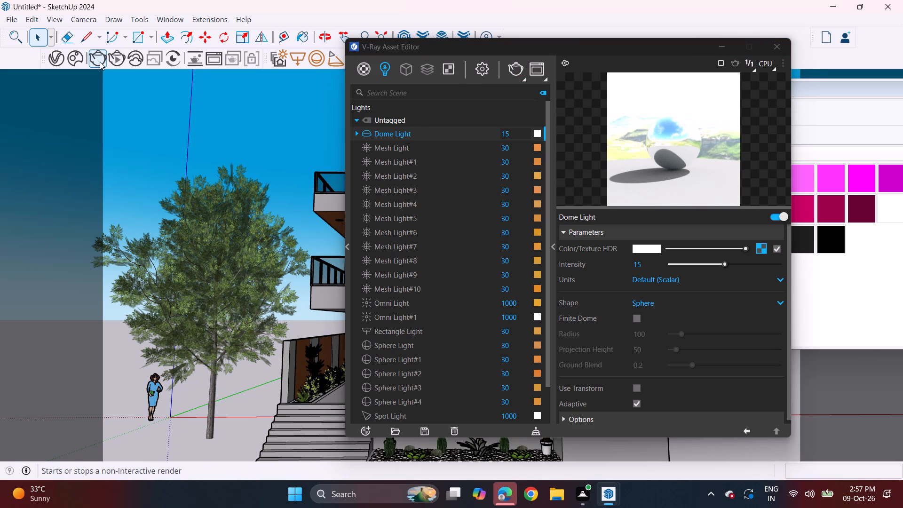
click(100, 62)
drag(399, 47, 411, 48)
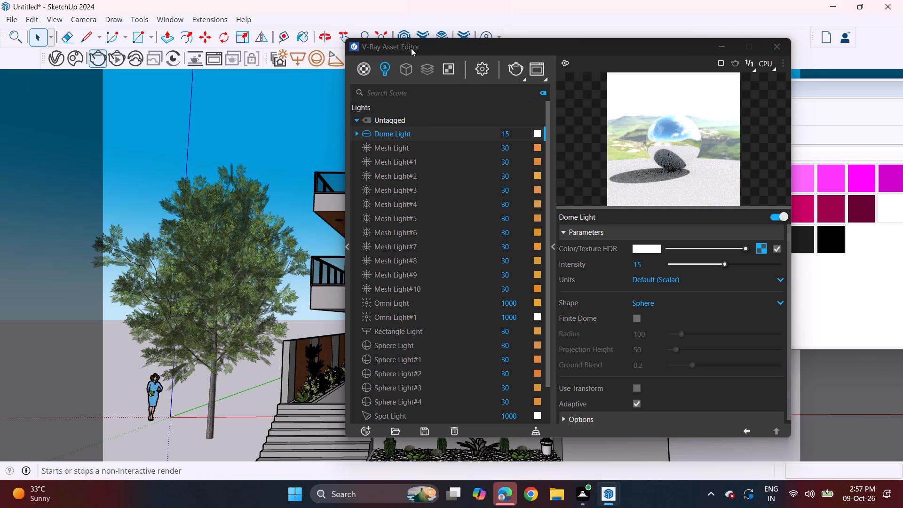
drag(411, 48, 447, 44)
drag(435, 44, 484, 45)
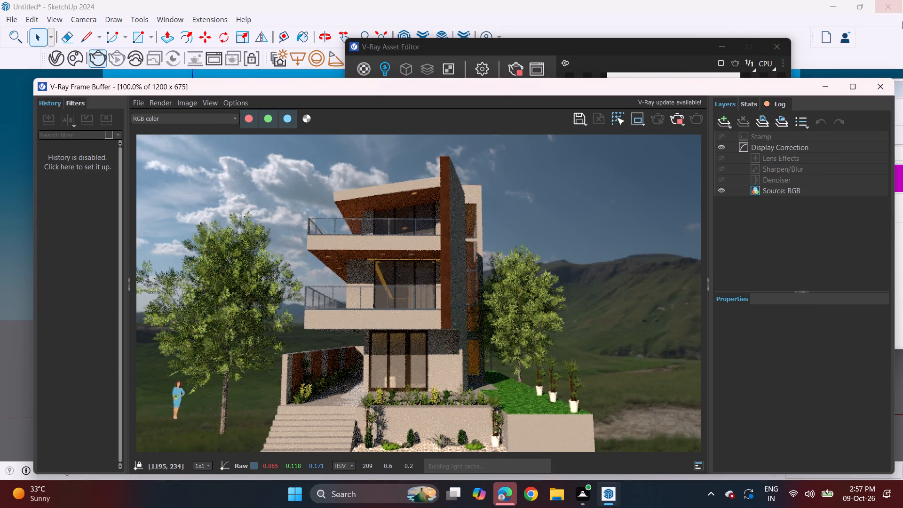
click(880, 90)
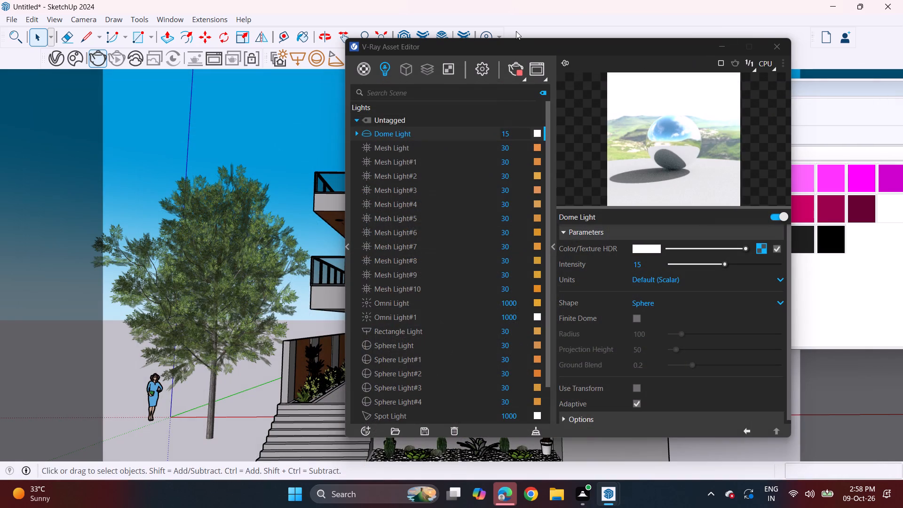
Move the Asset Editor clear of the model and reframe the house in a low-angle front view.
drag(465, 49, 871, 25)
middle_drag(555, 275, 543, 230)
middle_drag(508, 228, 508, 230)
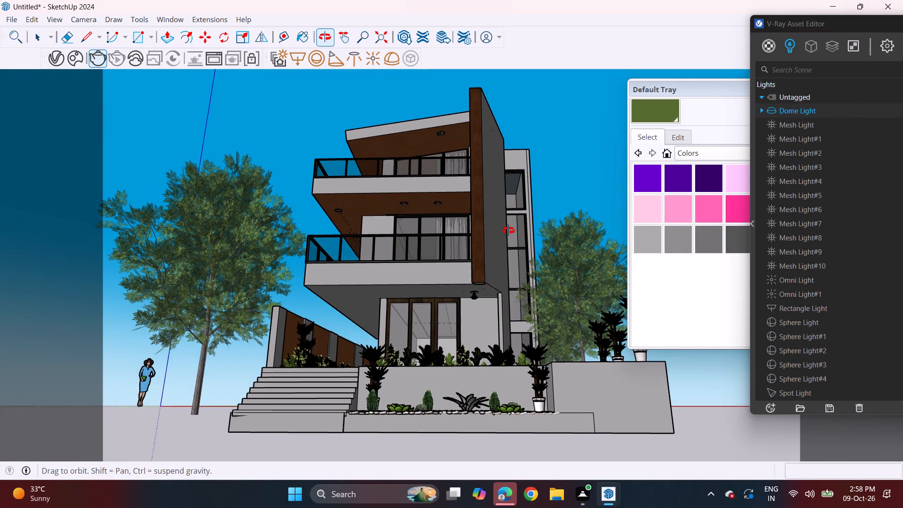
middle_drag(508, 230, 513, 246)
middle_drag(509, 228, 513, 238)
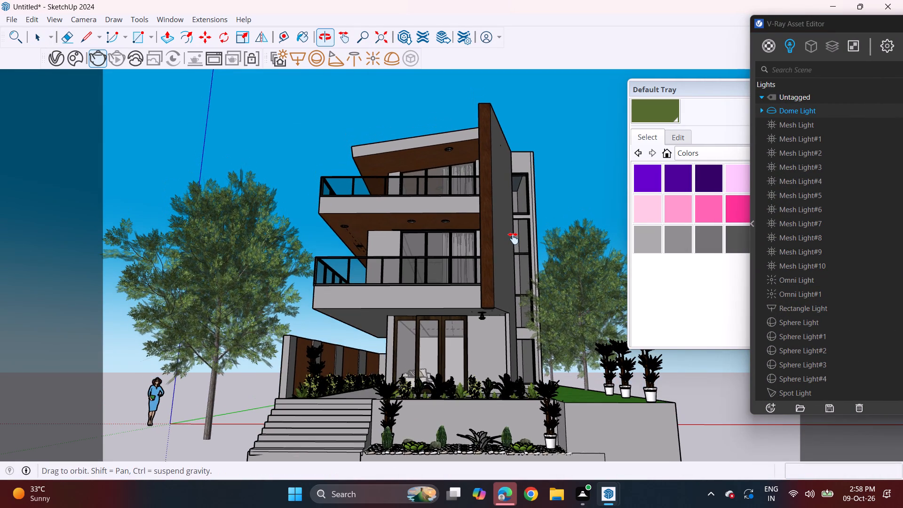
middle_drag(513, 238, 508, 243)
middle_click(508, 239)
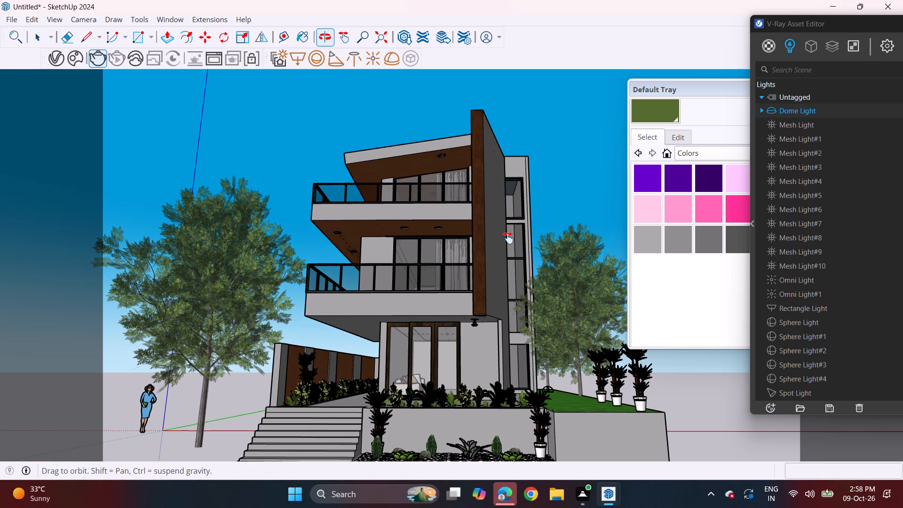
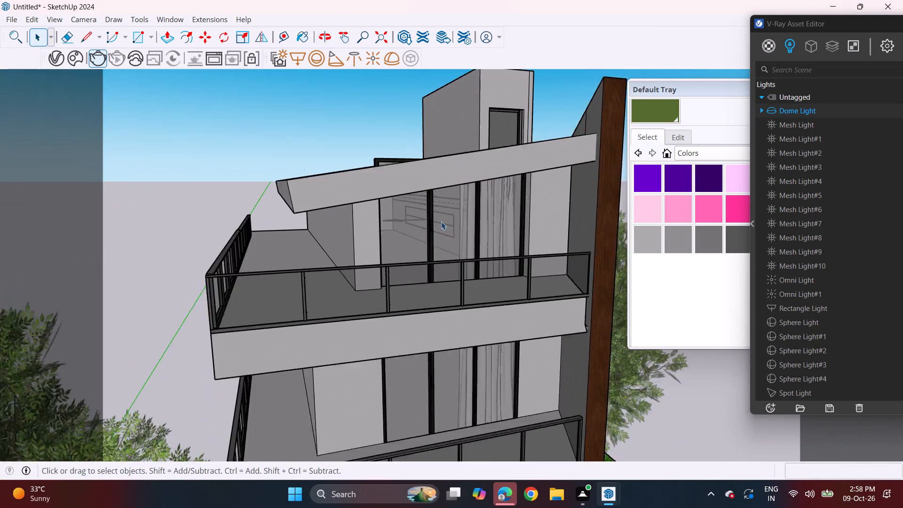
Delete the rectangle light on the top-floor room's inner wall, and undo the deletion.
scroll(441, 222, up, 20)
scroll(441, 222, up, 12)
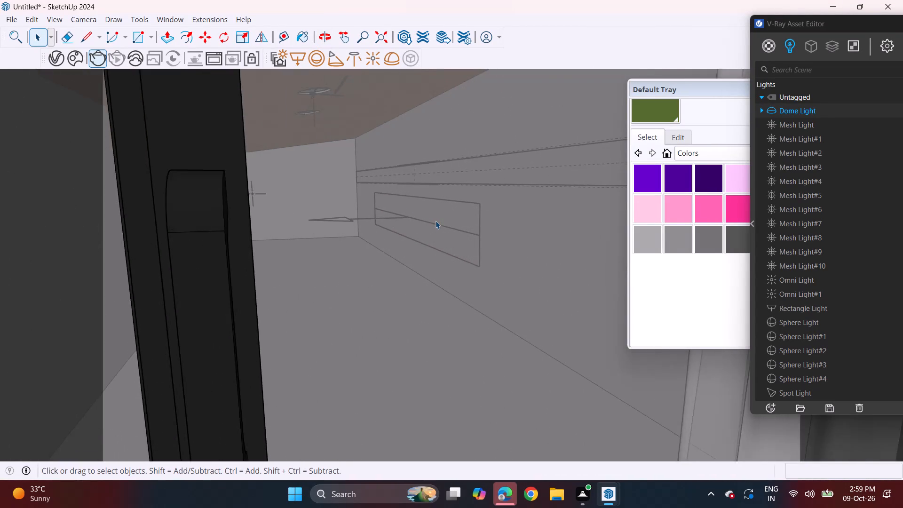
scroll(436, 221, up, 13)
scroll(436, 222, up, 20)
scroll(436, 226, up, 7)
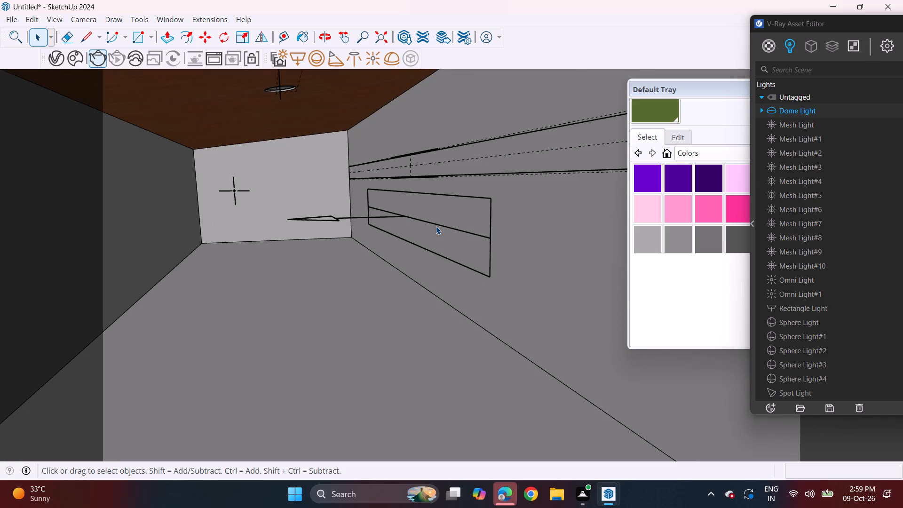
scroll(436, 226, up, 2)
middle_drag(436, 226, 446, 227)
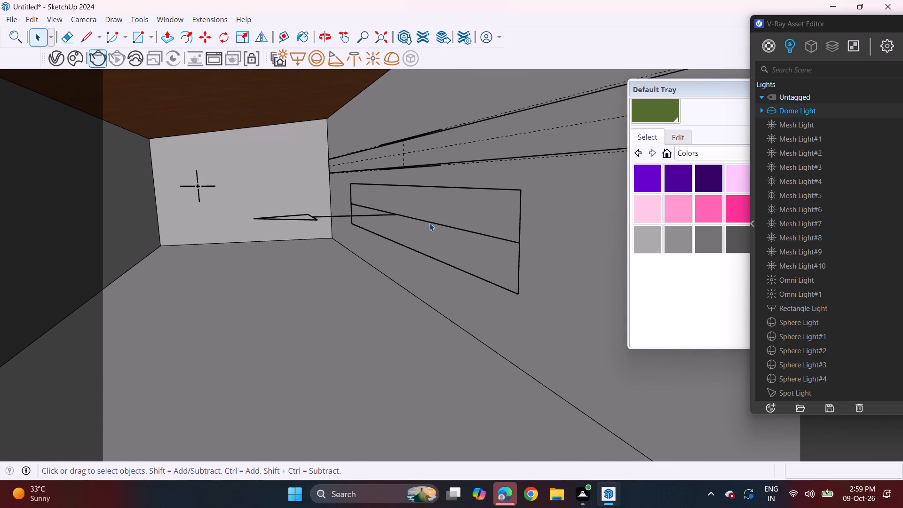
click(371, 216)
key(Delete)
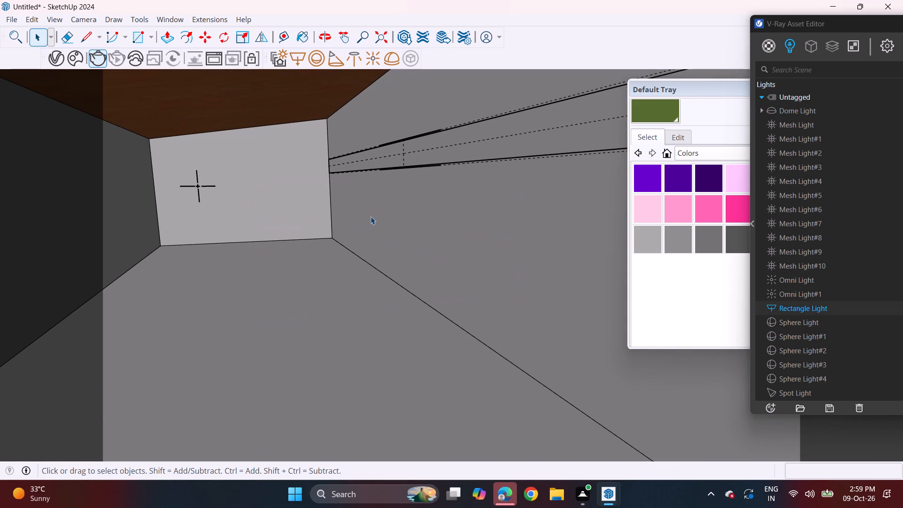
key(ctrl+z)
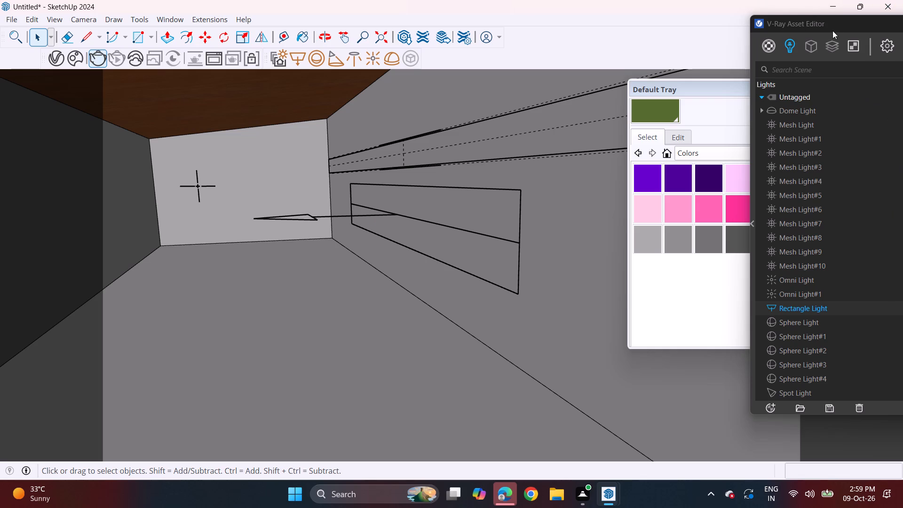
Enable Invisible and No Decay in the top-floor Rectangle Light's options, and close the Asset Editor.
drag(816, 19, 752, 15)
drag(874, 25, 762, 26)
drag(850, 33, 850, 35)
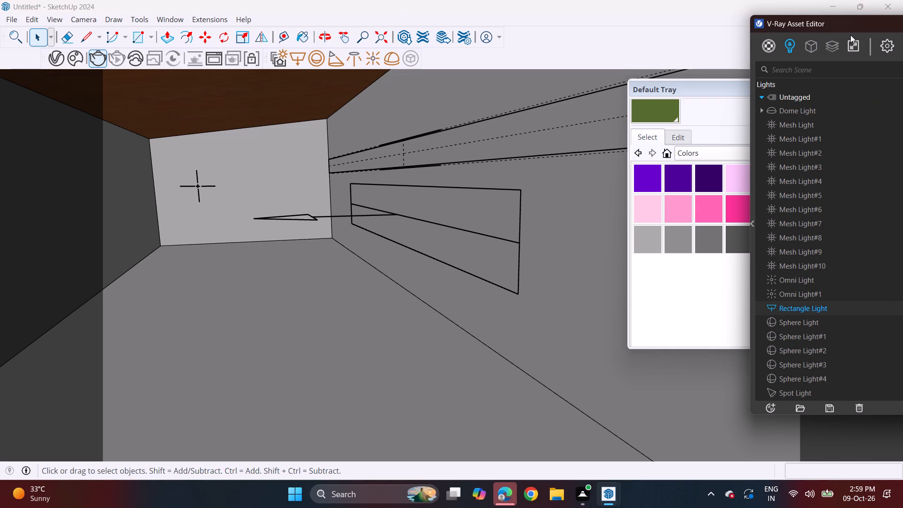
drag(850, 35, 829, 32)
drag(862, 25, 855, 27)
drag(799, 27, 645, 18)
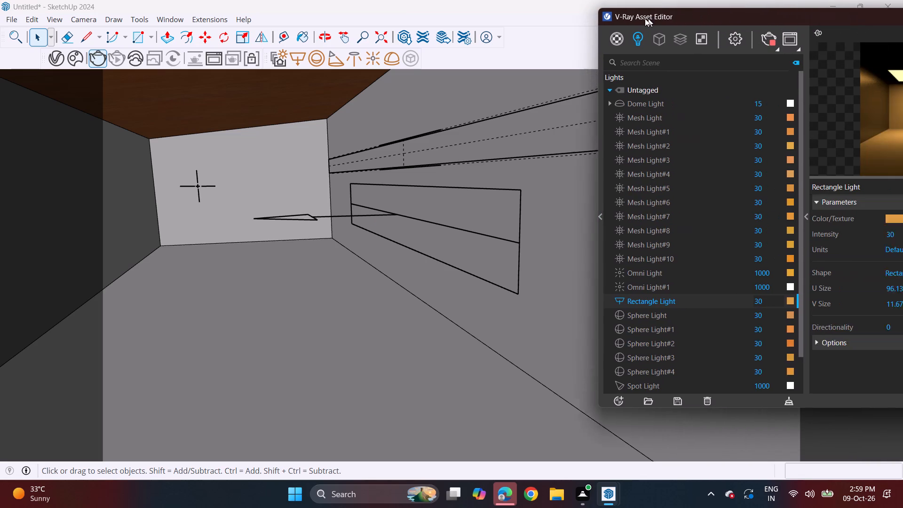
drag(645, 18, 384, 18)
click(569, 342)
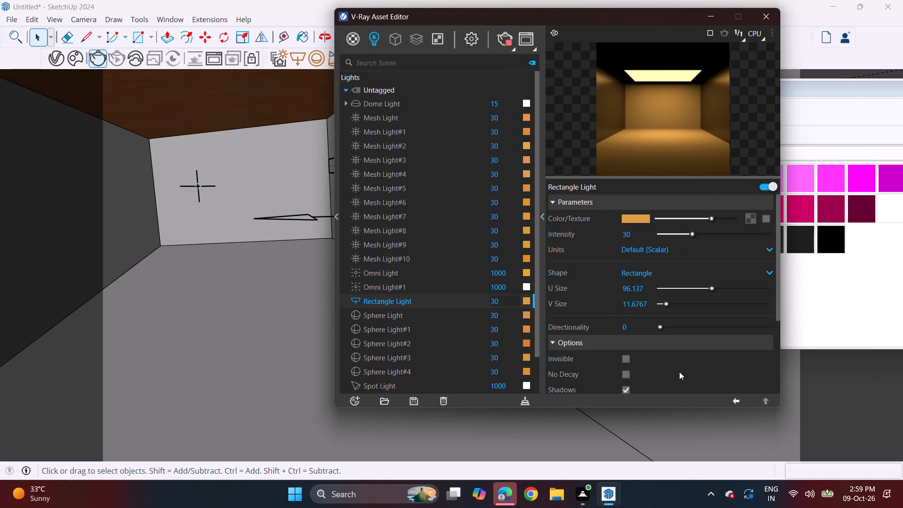
click(624, 359)
click(628, 373)
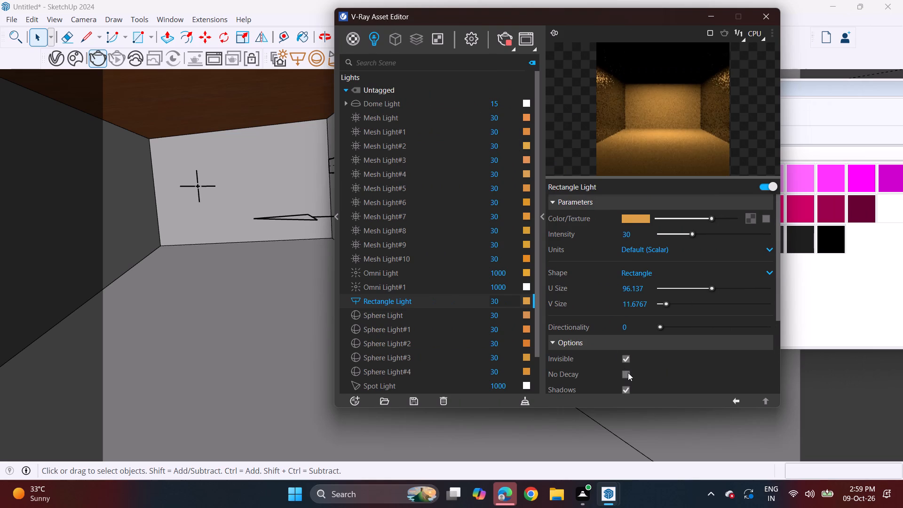
click(771, 19)
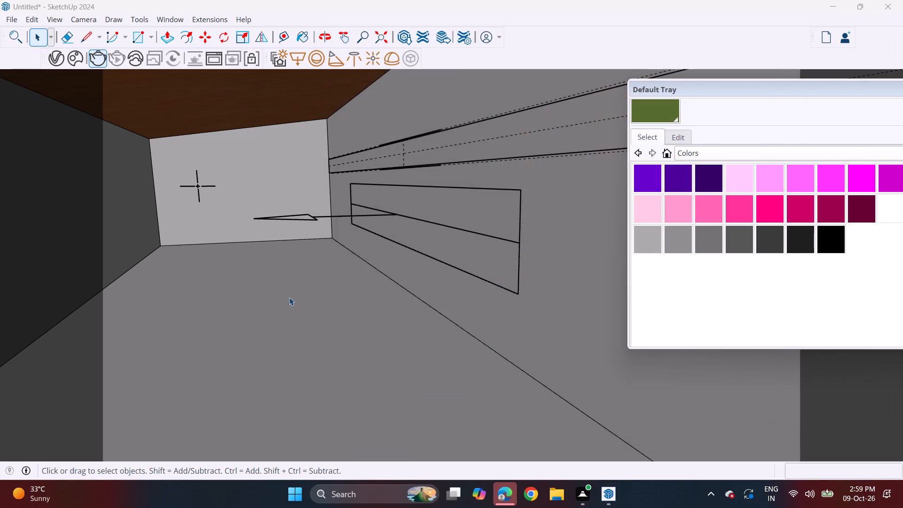
Enable Custom Orientation for the SunLight, and close the Asset Editor.
scroll(288, 296, down, 20)
scroll(288, 296, down, 6)
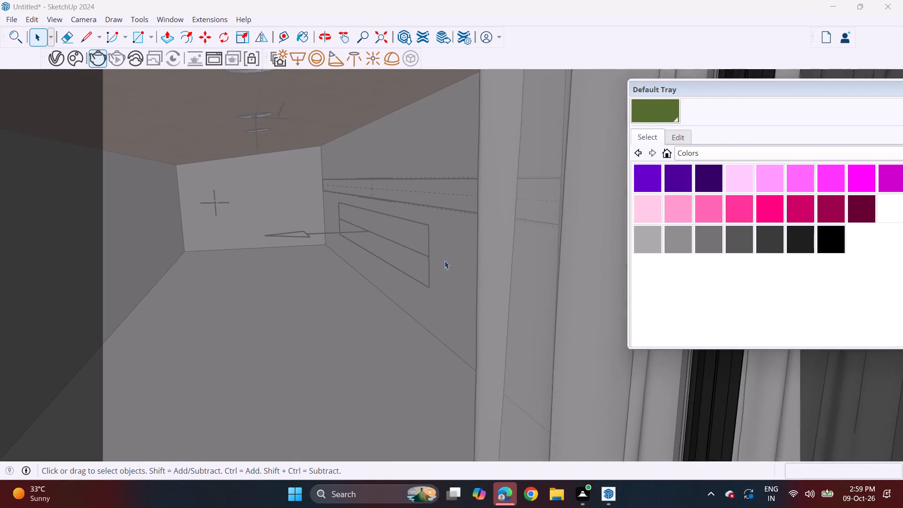
scroll(444, 261, down, 20)
scroll(444, 261, down, 6)
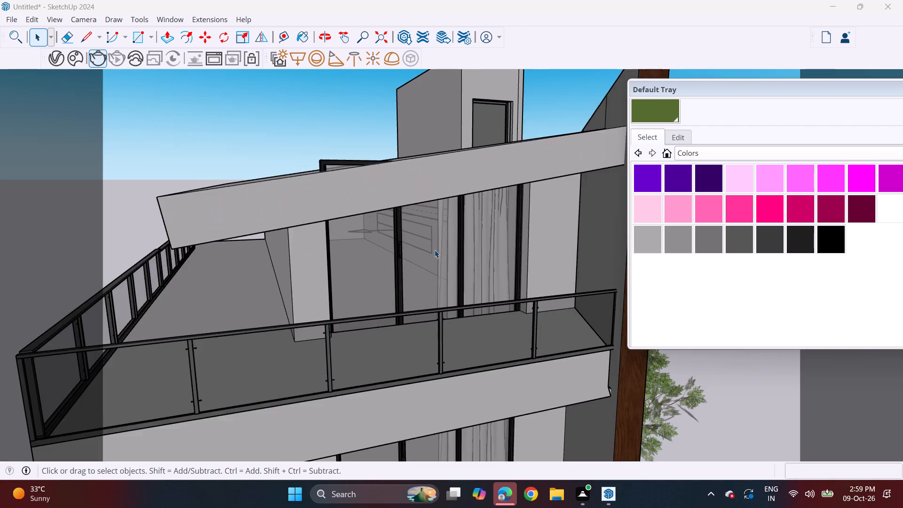
scroll(435, 250, down, 2)
middle_drag(455, 371, 450, 317)
middle_drag(485, 352, 515, 376)
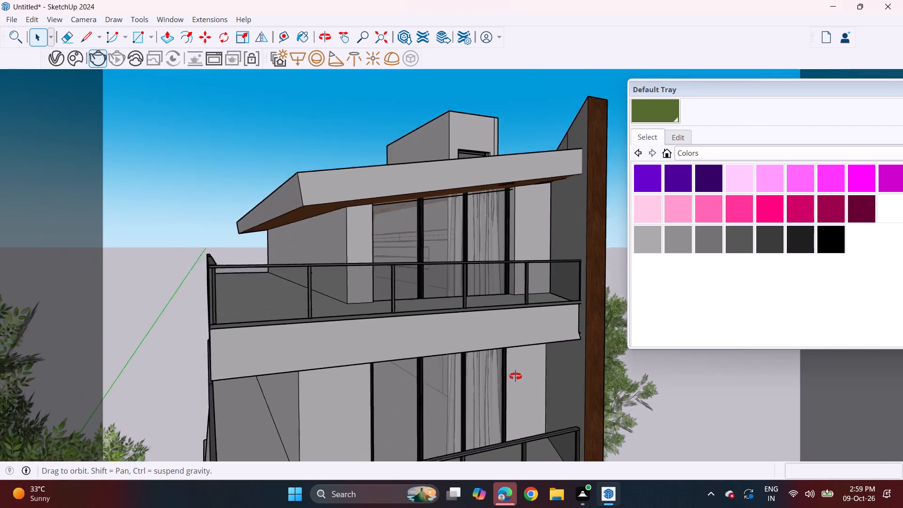
middle_drag(515, 376, 518, 379)
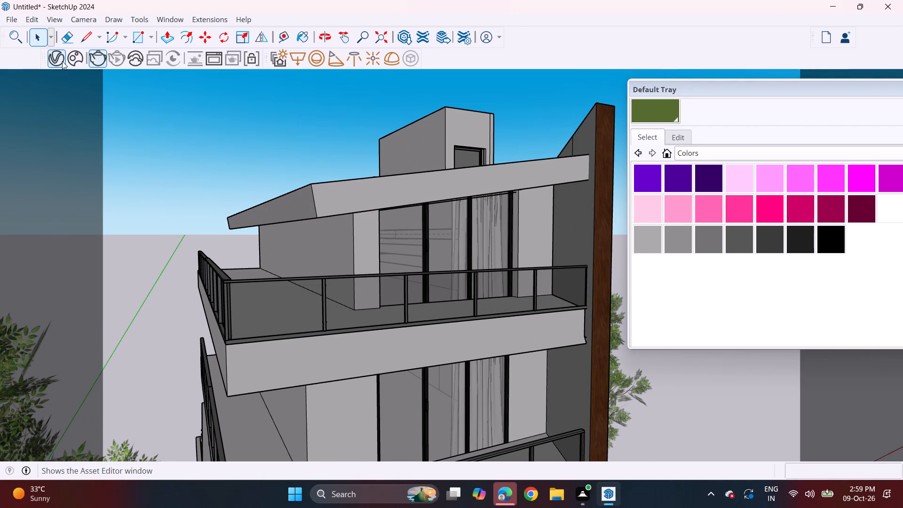
click(59, 60)
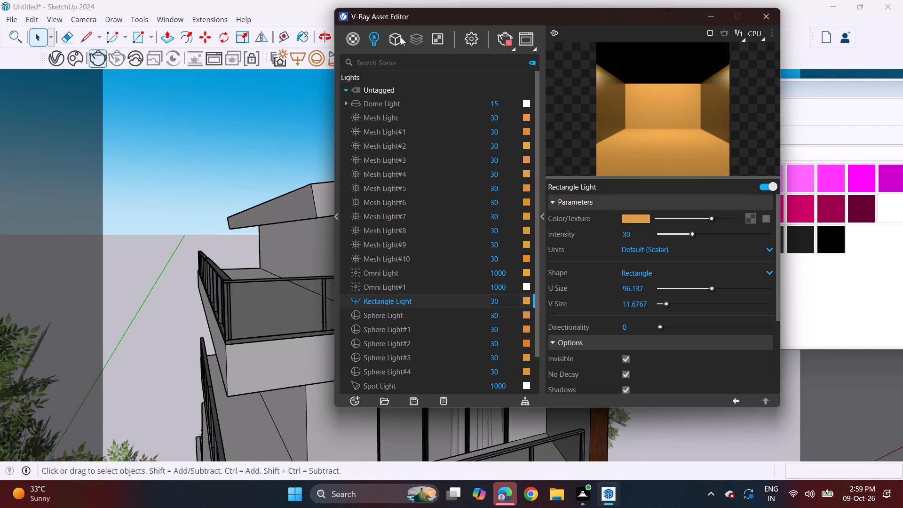
click(380, 39)
scroll(405, 247, up, 2)
scroll(413, 254, down, 8)
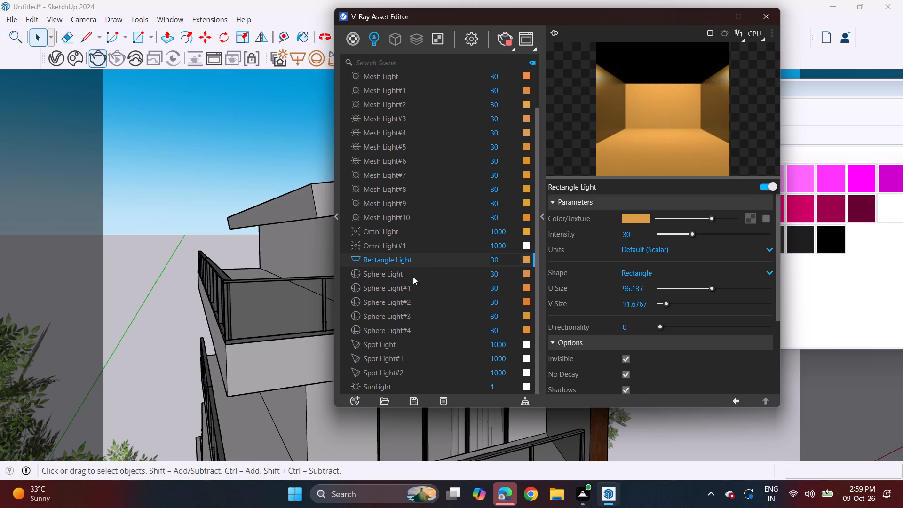
click(392, 389)
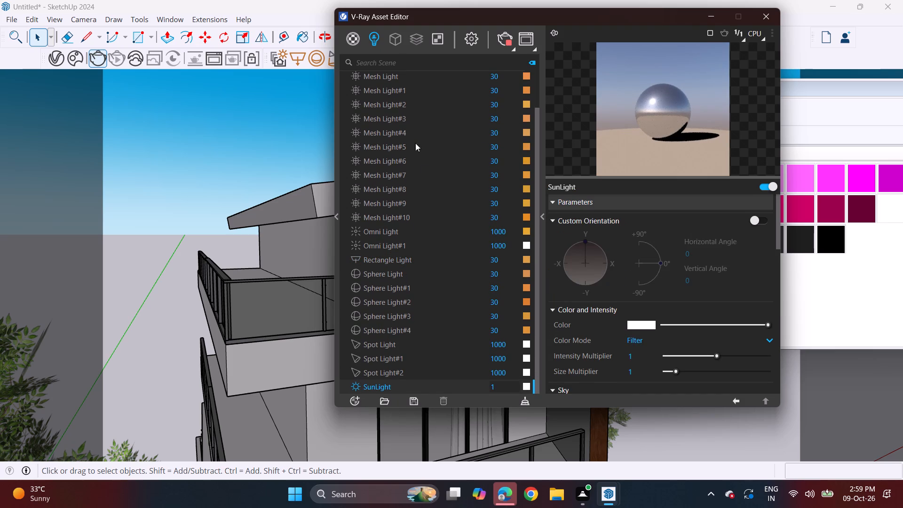
click(759, 223)
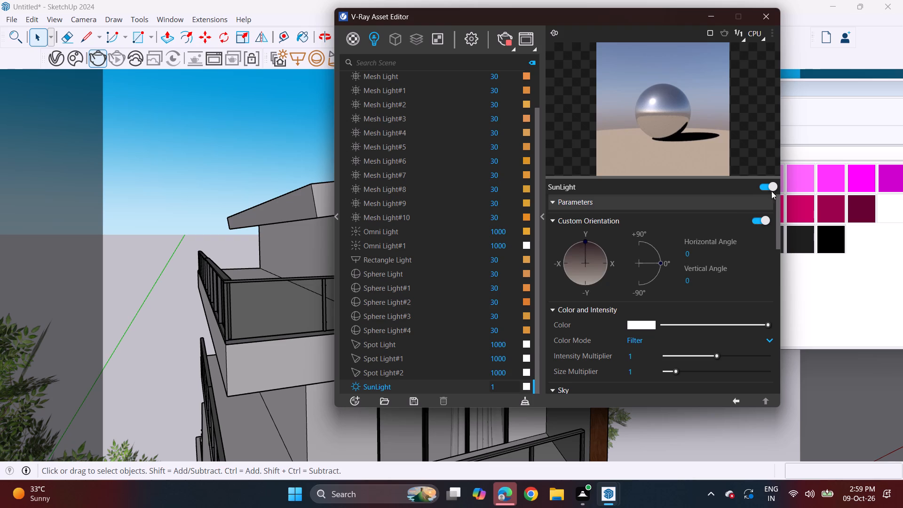
click(765, 16)
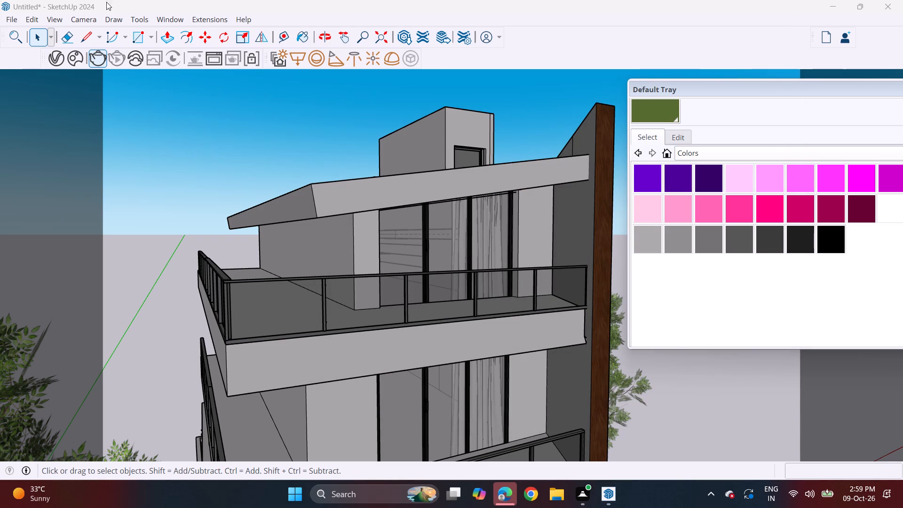
Stop the running render, render the upper-floor view again with V-Ray, inspect the top-floor interior lighting, and close the frame buffer.
click(91, 58)
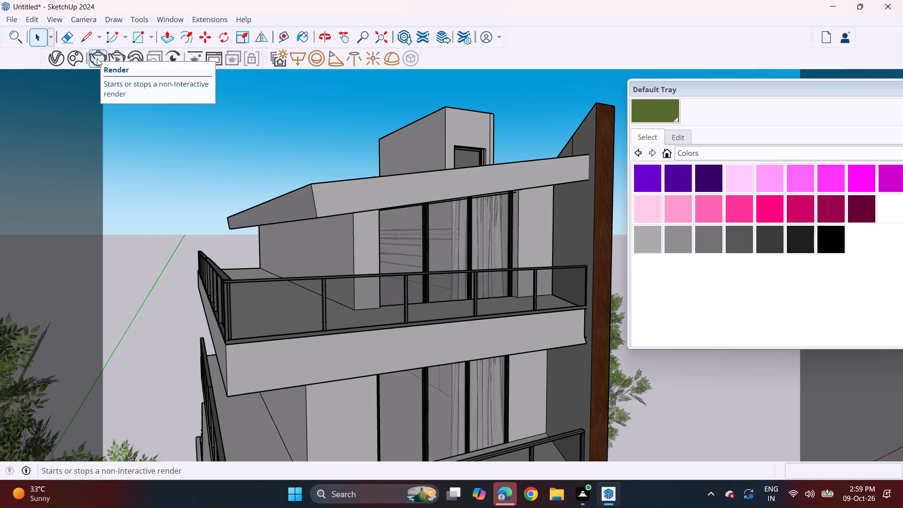
scroll(188, 127, down, 2)
scroll(338, 167, down, 2)
scroll(256, 310, up, 2)
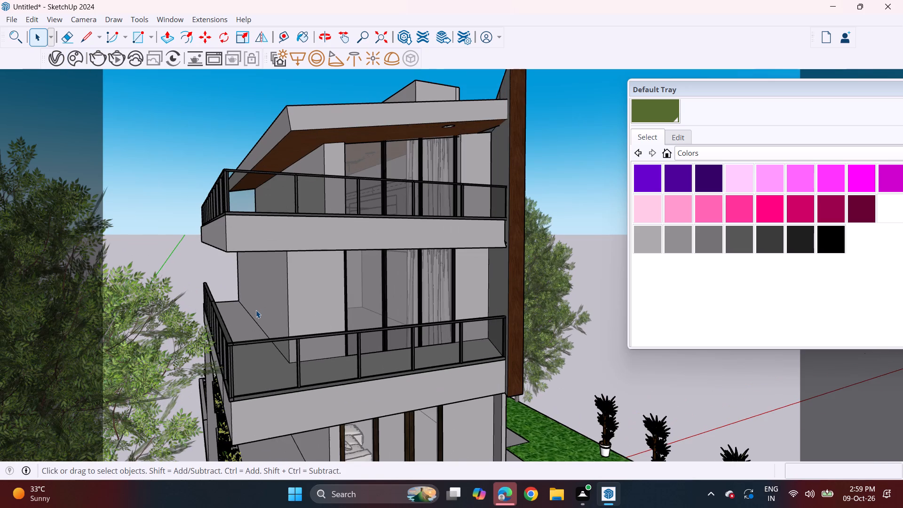
click(101, 57)
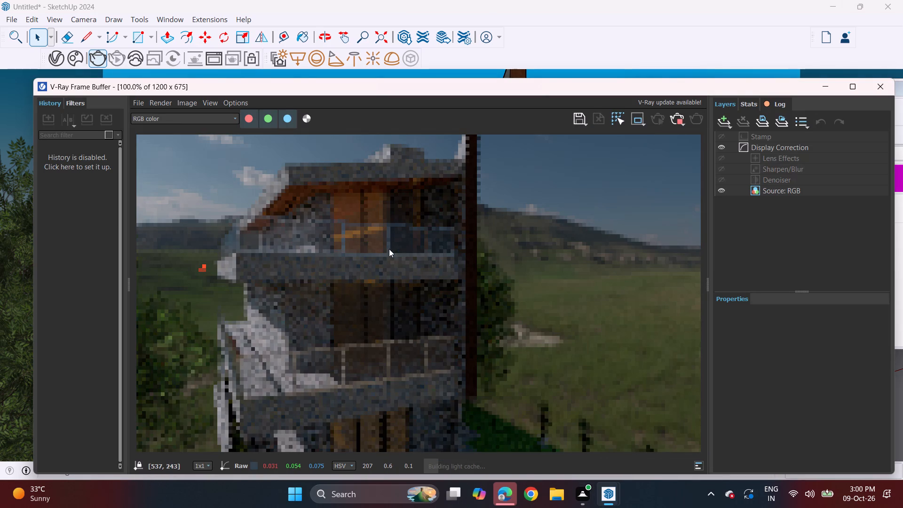
scroll(283, 219, up, 1)
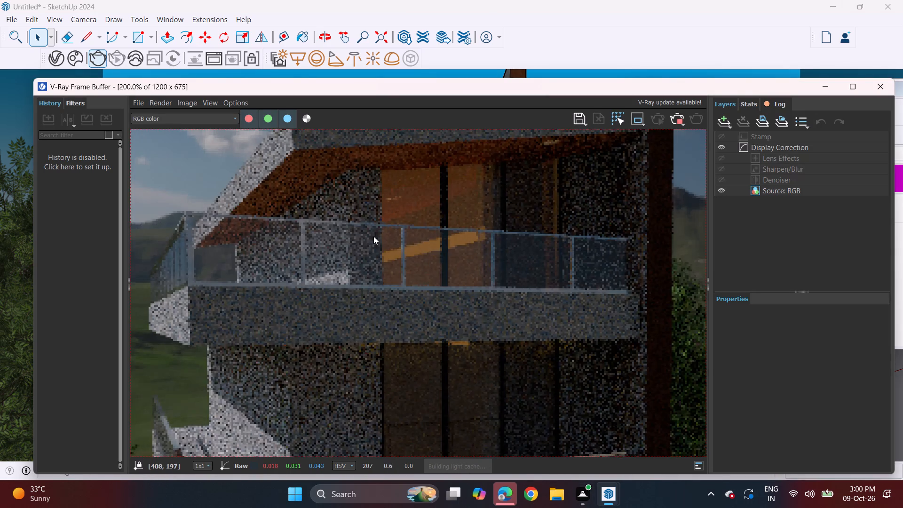
scroll(373, 236, down, 1)
scroll(343, 241, up, 1)
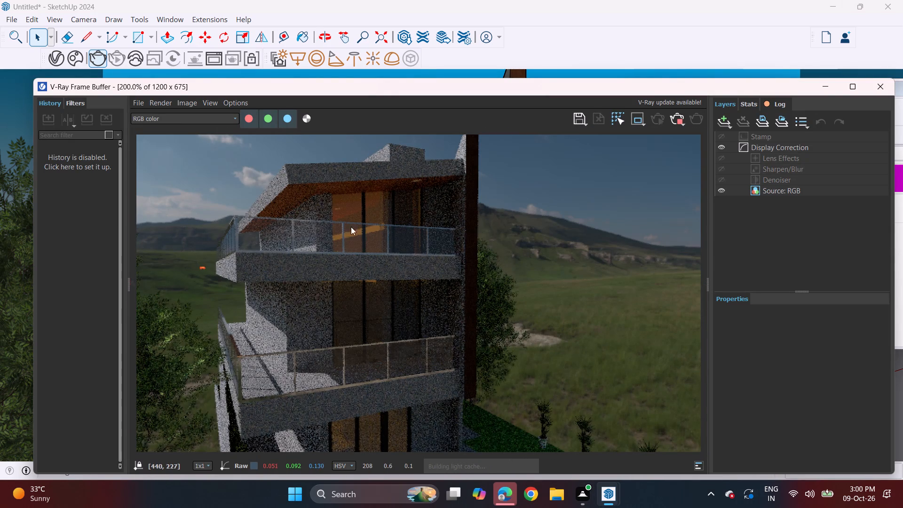
scroll(367, 220, up, 1)
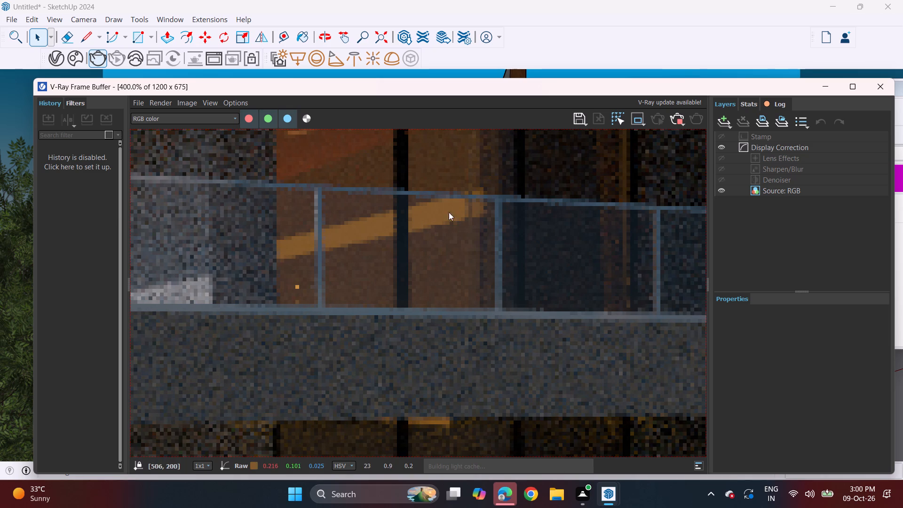
scroll(443, 217, down, 2)
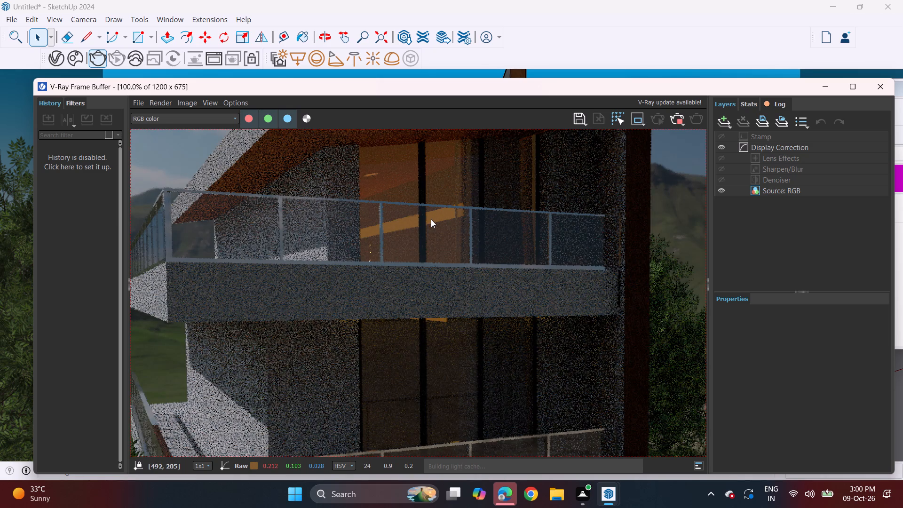
scroll(433, 218, down, 1)
scroll(432, 233, up, 1)
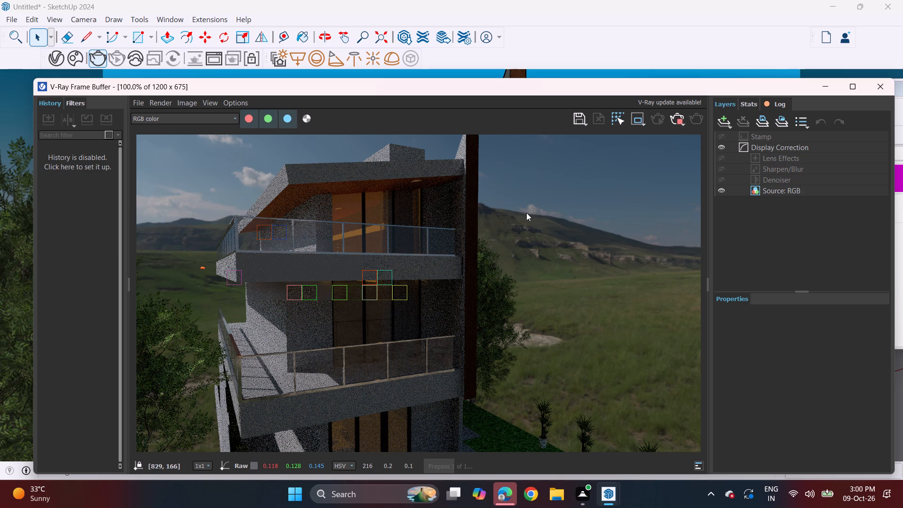
click(880, 89)
Draw a V-Ray Rectangle Light on the ground-floor room's ceiling, starting where the two dashed guide lines cross.
middle_drag(525, 257, 463, 214)
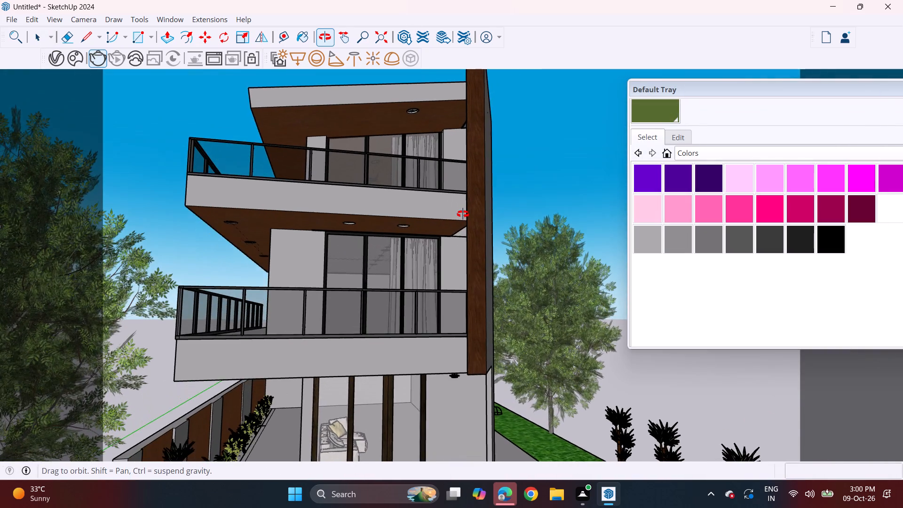
middle_drag(463, 214, 444, 213)
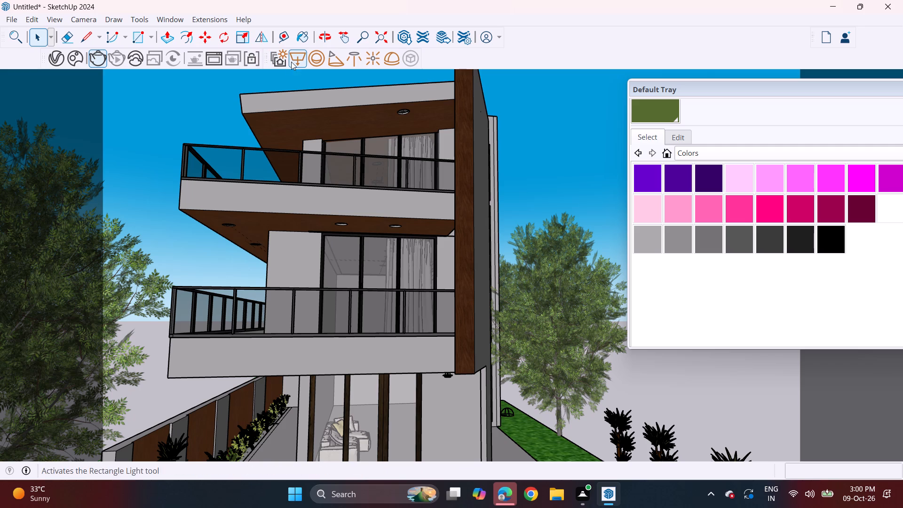
scroll(367, 235, up, 9)
middle_drag(364, 326, 389, 23)
scroll(461, 300, up, 14)
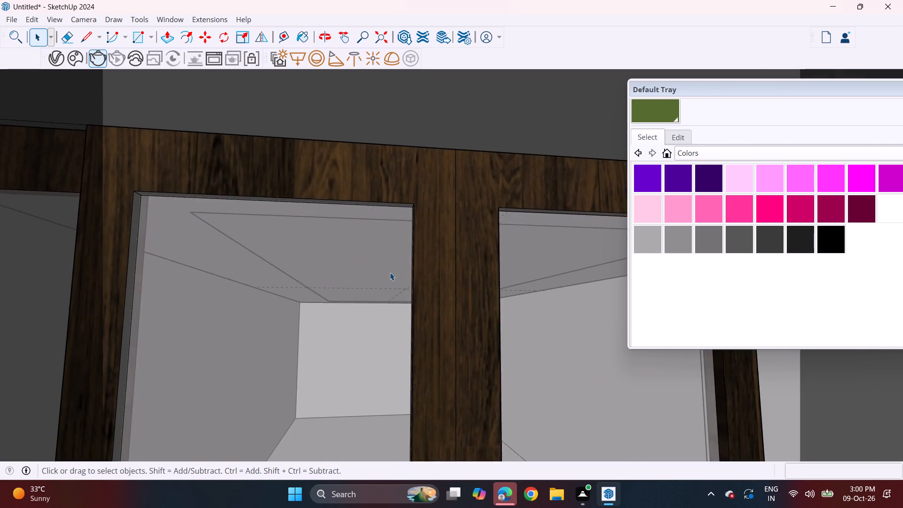
scroll(390, 272, up, 3)
shift+middle_drag(392, 270, 459, 257)
middle_click(459, 257)
scroll(459, 257, up, 18)
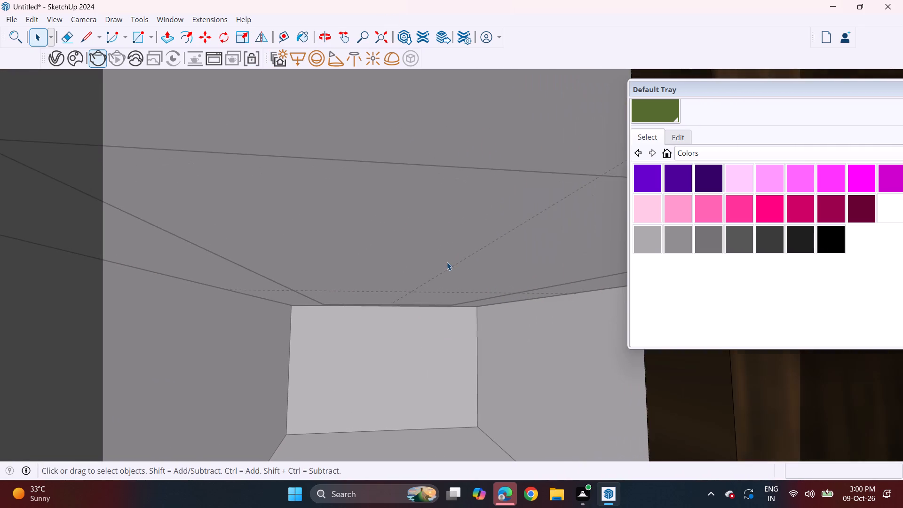
scroll(447, 262, up, 20)
scroll(447, 262, up, 8)
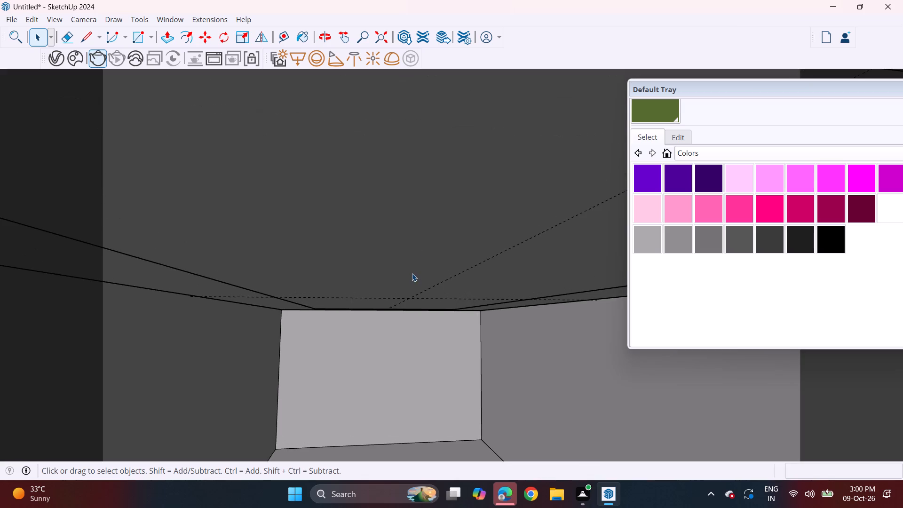
middle_drag(396, 301, 381, 236)
scroll(381, 236, down, 2)
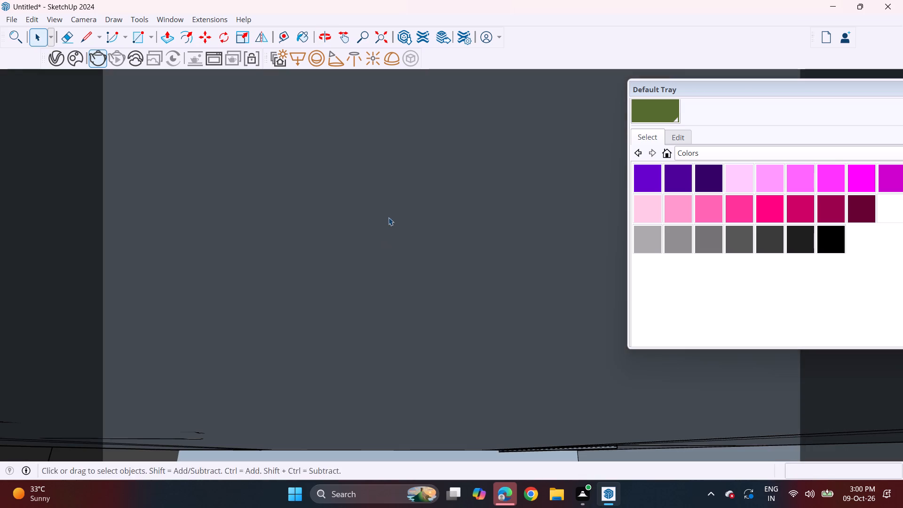
shift+middle_drag(389, 218, 404, 386)
shift+middle_drag(378, 197, 419, 405)
shift+middle_drag(420, 210, 425, 247)
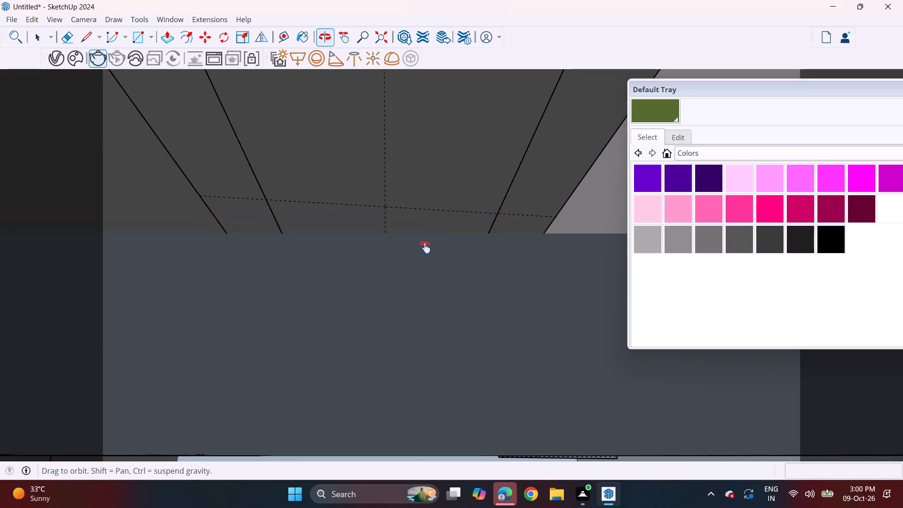
shift+middle_drag(425, 247, 437, 416)
click(291, 64)
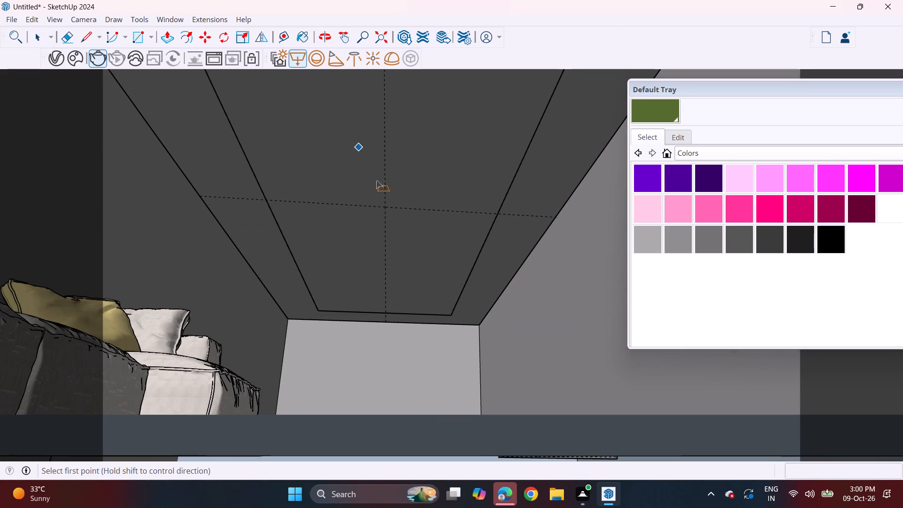
click(384, 201)
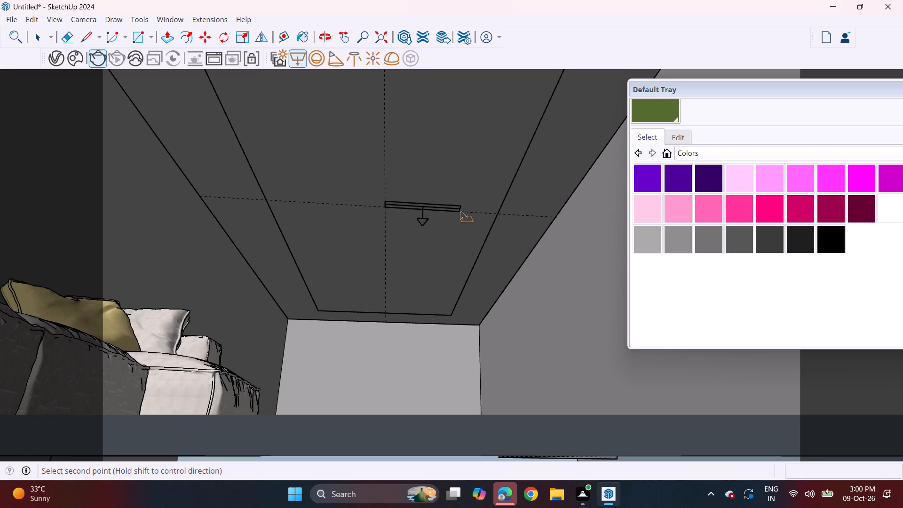
click(451, 211)
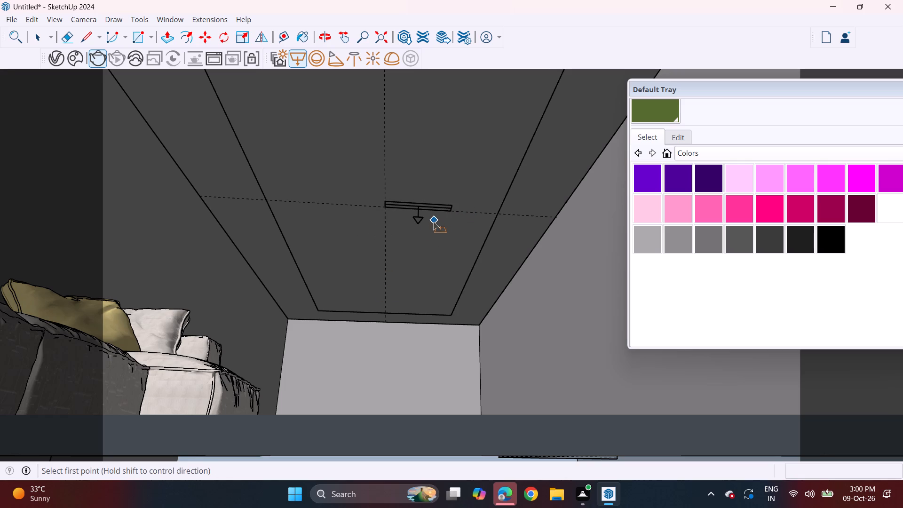
key(space)
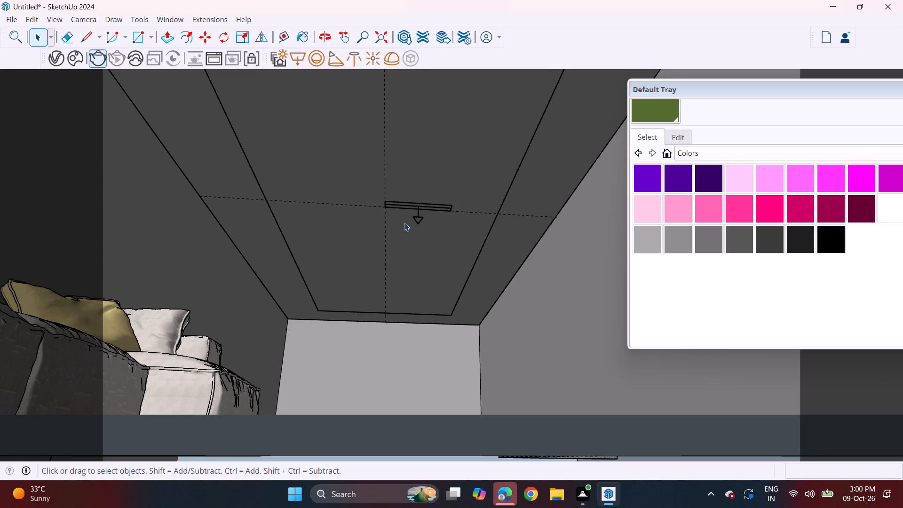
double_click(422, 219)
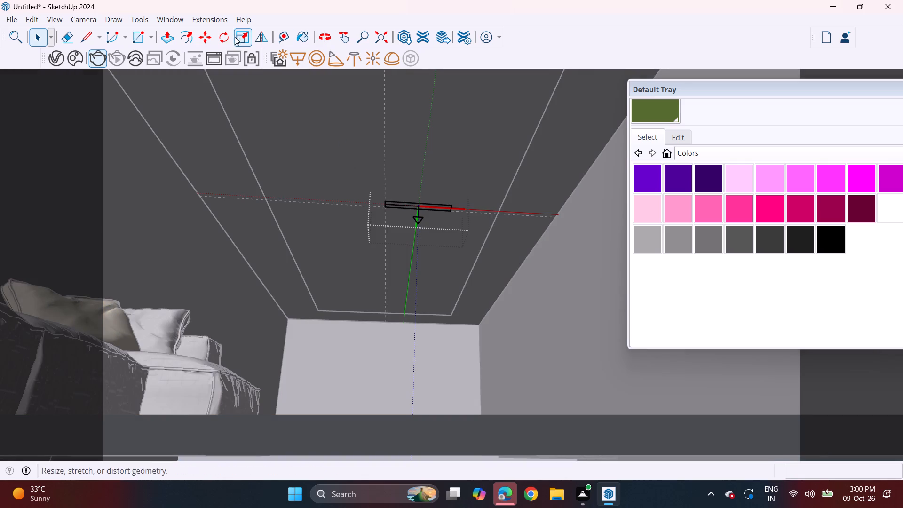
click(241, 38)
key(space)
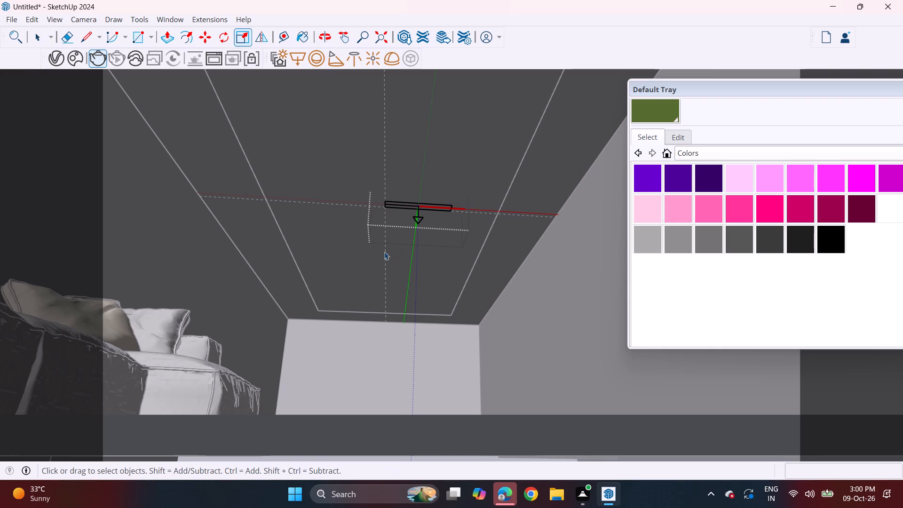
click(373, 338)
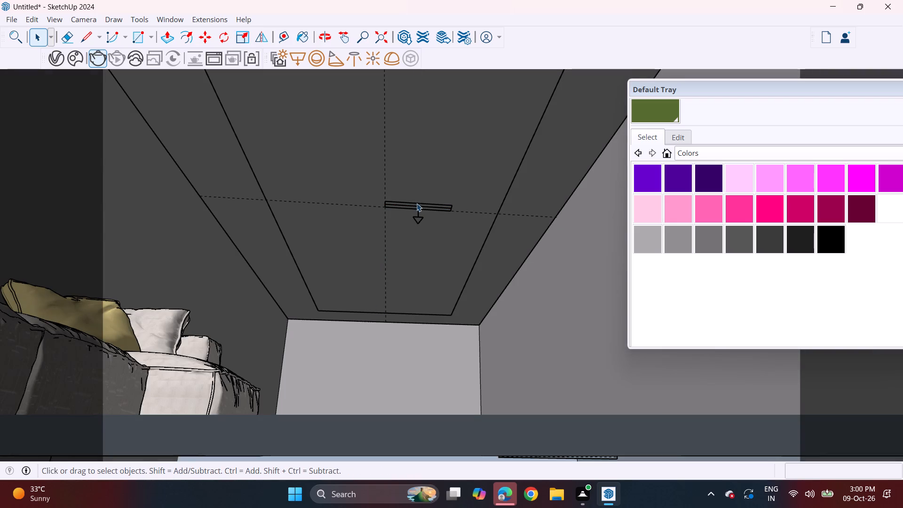
Scale the ground-floor ceiling Rectangle Light uniformly from its corner by a factor of about 2.37.
click(417, 206)
click(243, 32)
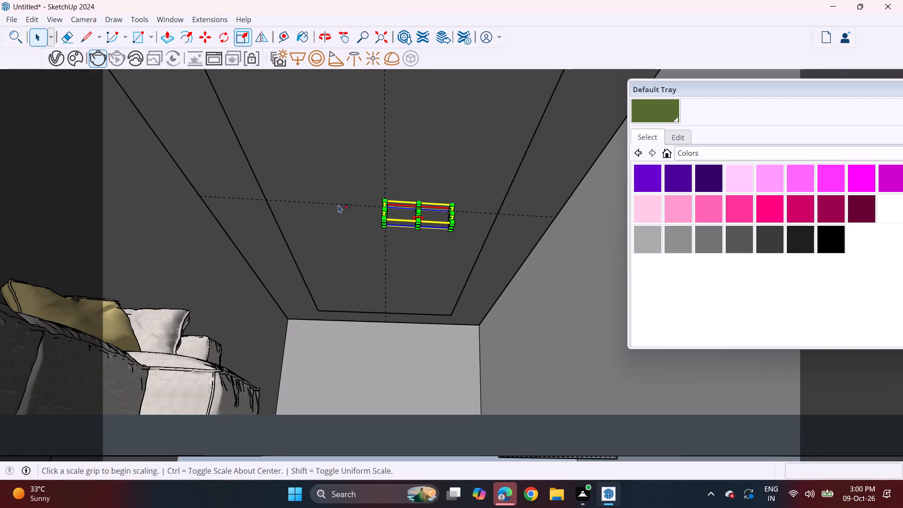
click(383, 199)
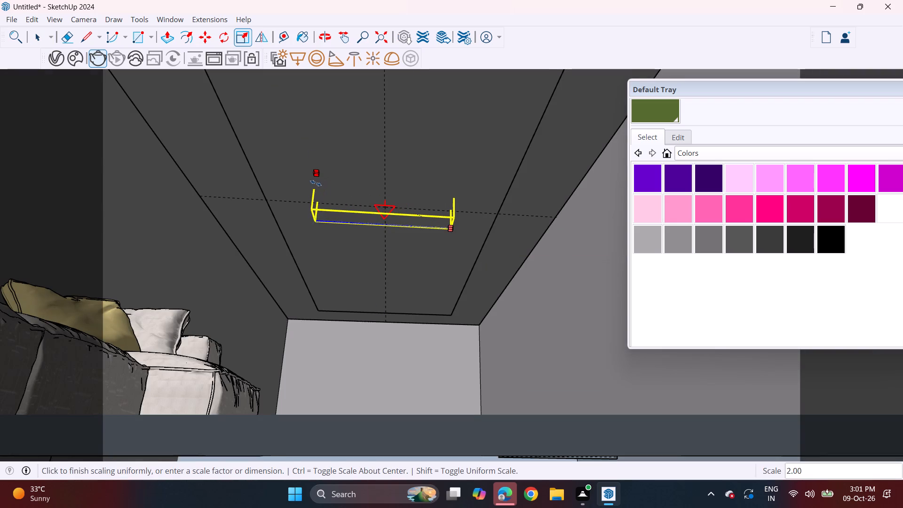
click(288, 168)
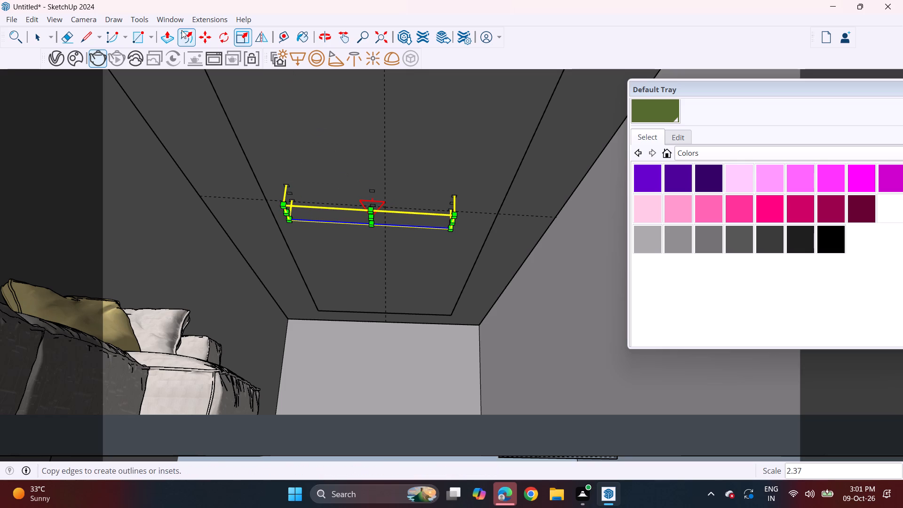
Move the enlarged Rectangle Light so it sits against the ground-floor ceiling, roughly centred between the recess edges on the cross guide.
click(210, 40)
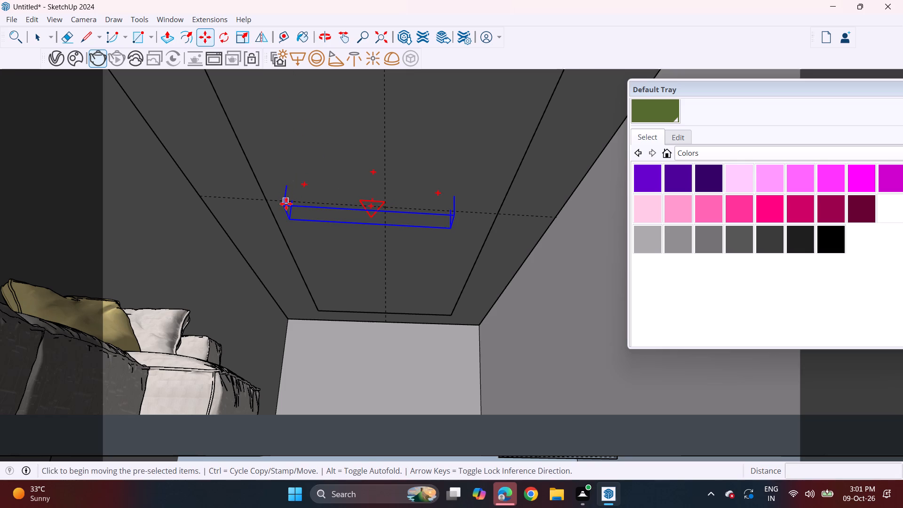
double_click(286, 204)
click(299, 229)
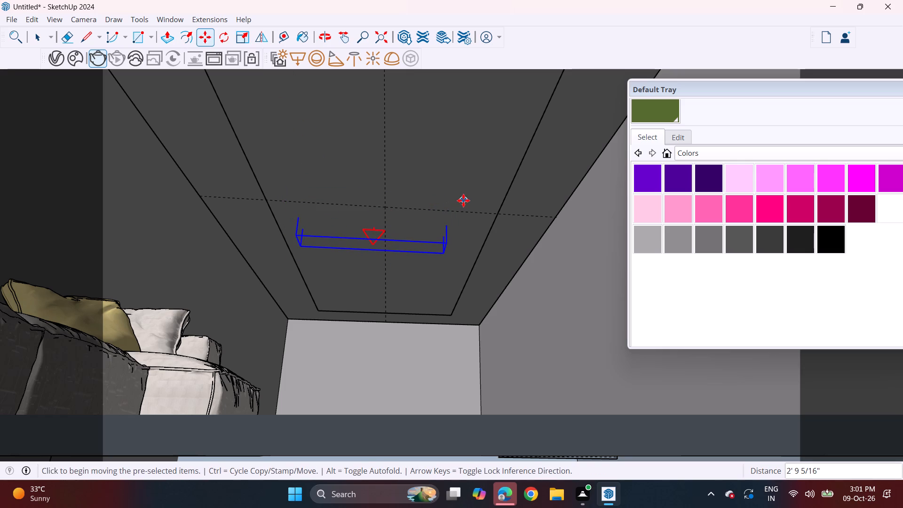
double_click(446, 203)
double_click(455, 211)
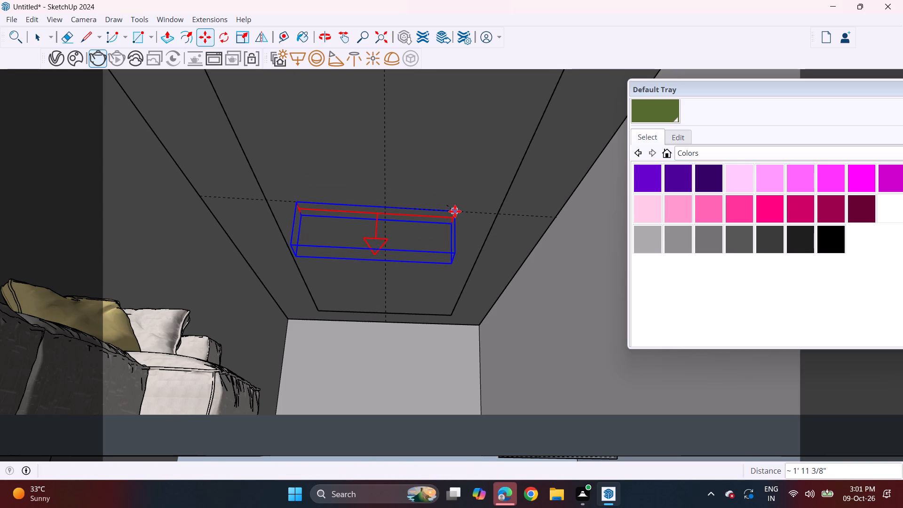
Copy the Rectangle Light from the ground-floor ceiling straight up to the middle-floor room's ceiling, about 11' 9 7/8" higher.
middle_drag(464, 204, 459, 230)
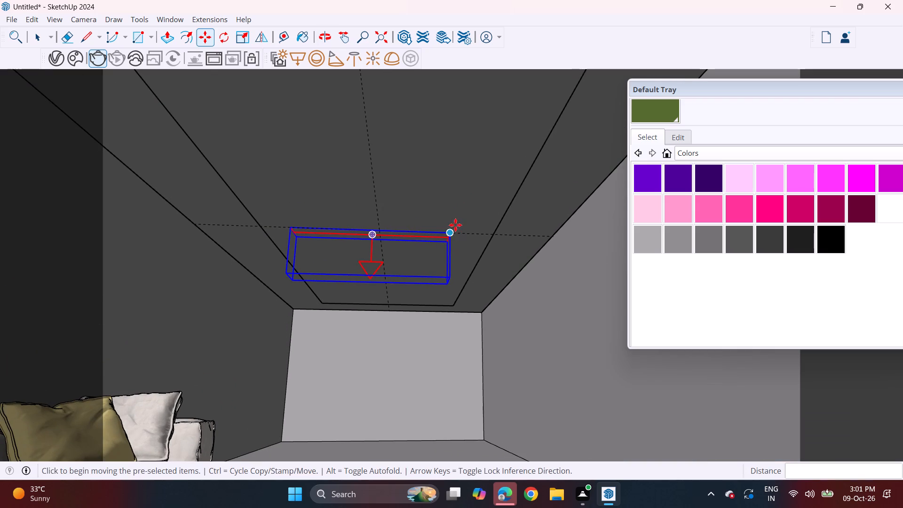
click(450, 234)
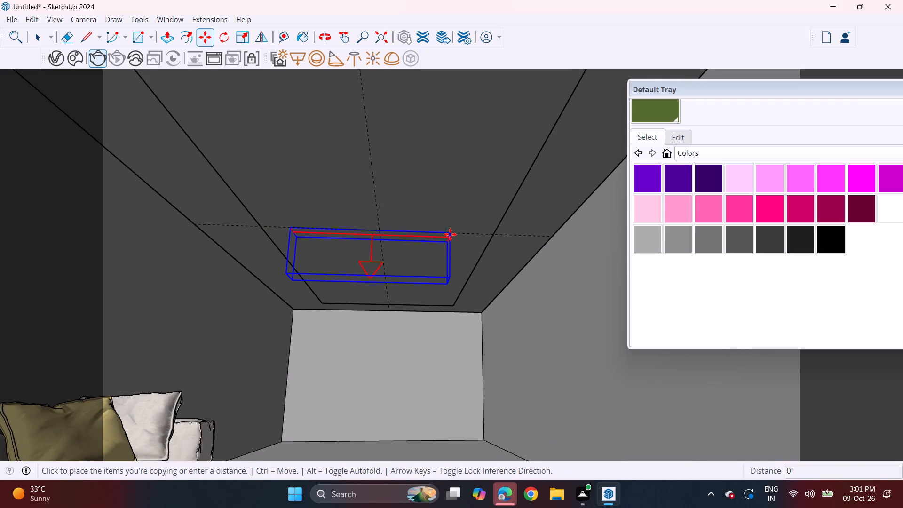
middle_drag(447, 167, 447, 281)
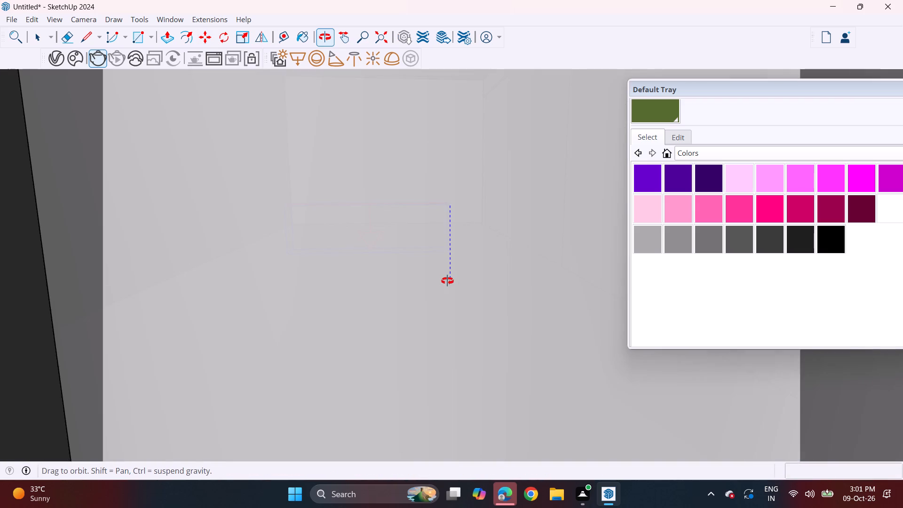
middle_drag(447, 281, 466, 260)
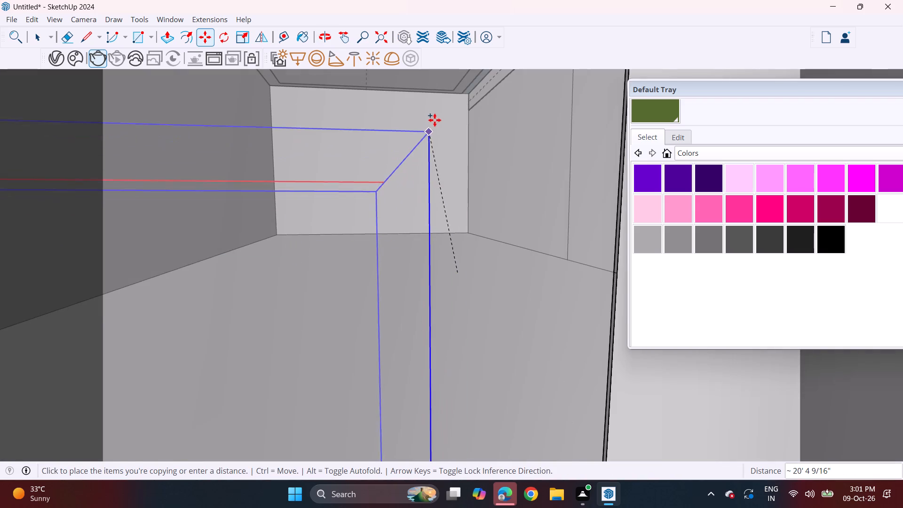
shift+middle_drag(436, 116, 471, 331)
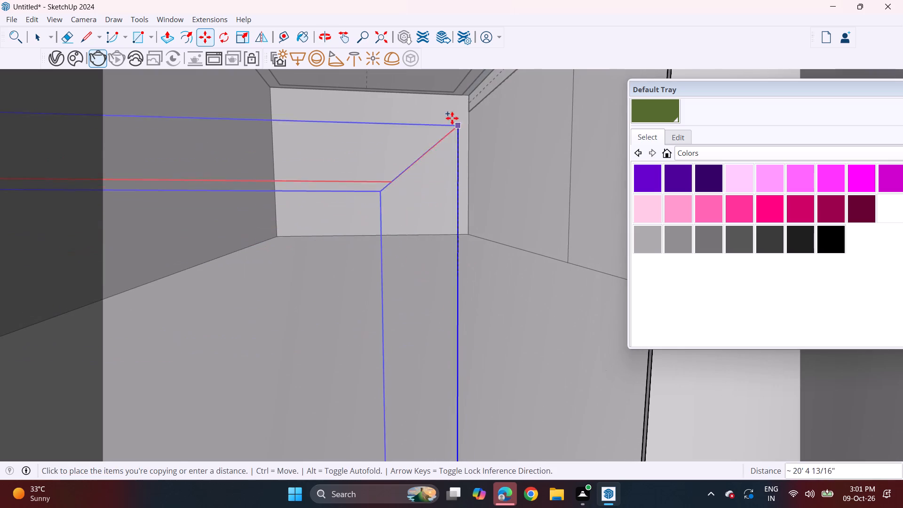
shift+middle_drag(448, 102, 487, 317)
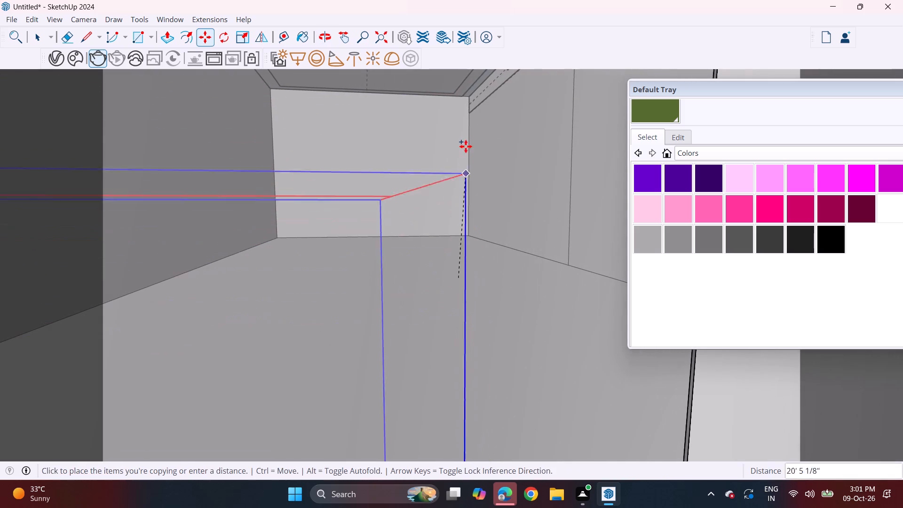
shift+middle_drag(465, 127, 499, 280)
shift+middle_drag(447, 109, 472, 225)
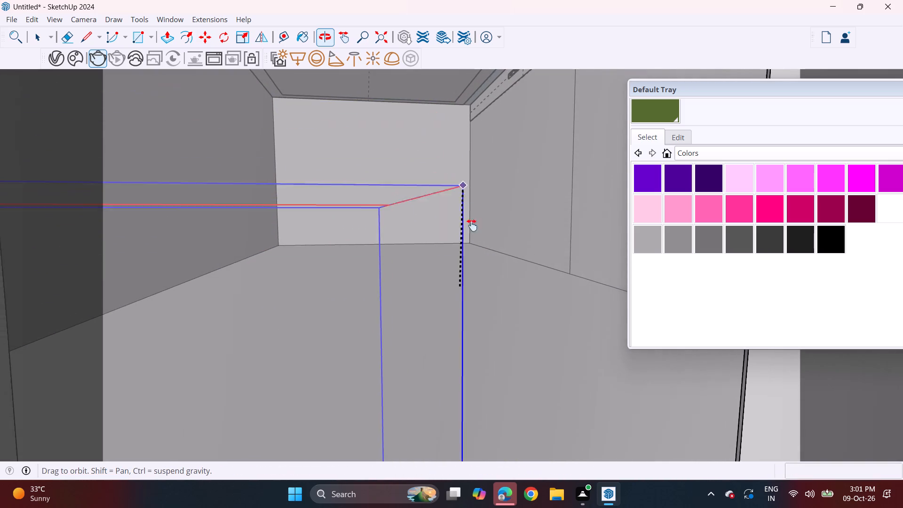
shift+middle_drag(472, 225, 474, 270)
middle_drag(446, 158, 457, 232)
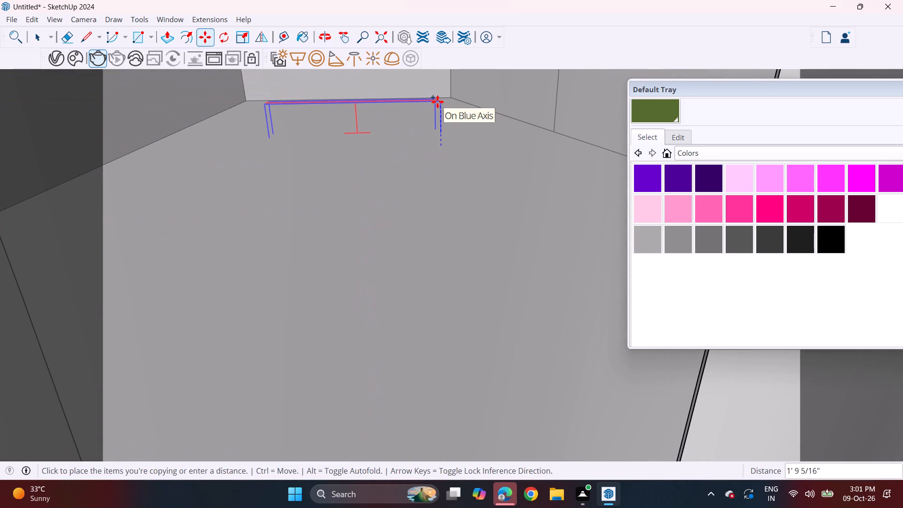
shift+middle_drag(437, 87, 471, 256)
scroll(427, 122, up, 11)
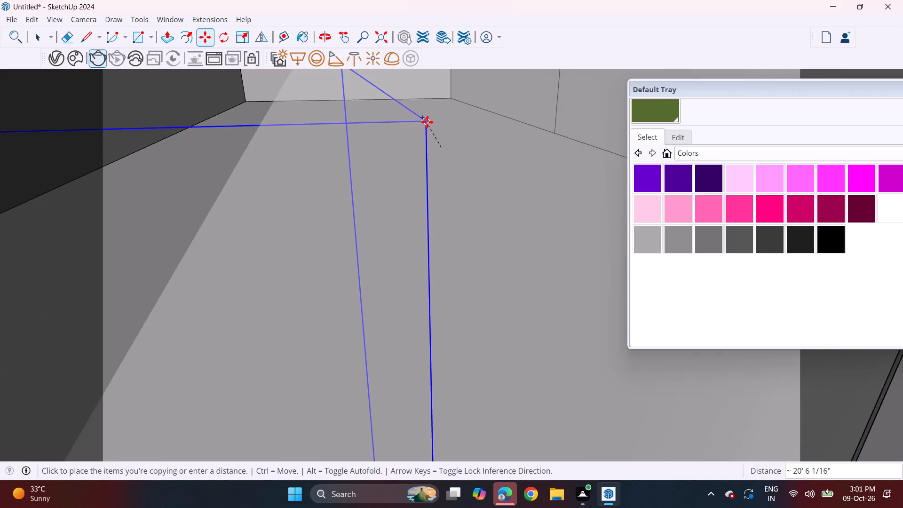
scroll(427, 122, up, 8)
scroll(410, 155, up, 13)
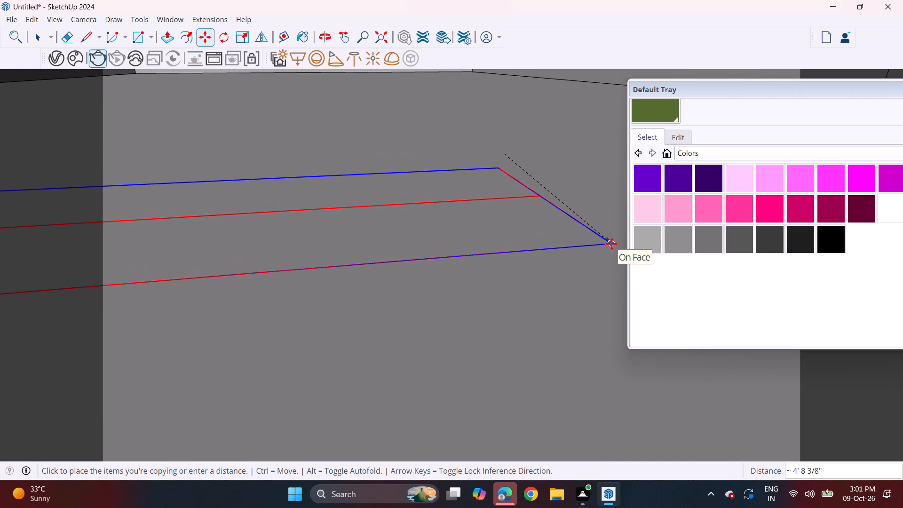
scroll(611, 244, up, 8)
scroll(611, 244, down, 20)
scroll(611, 244, down, 2)
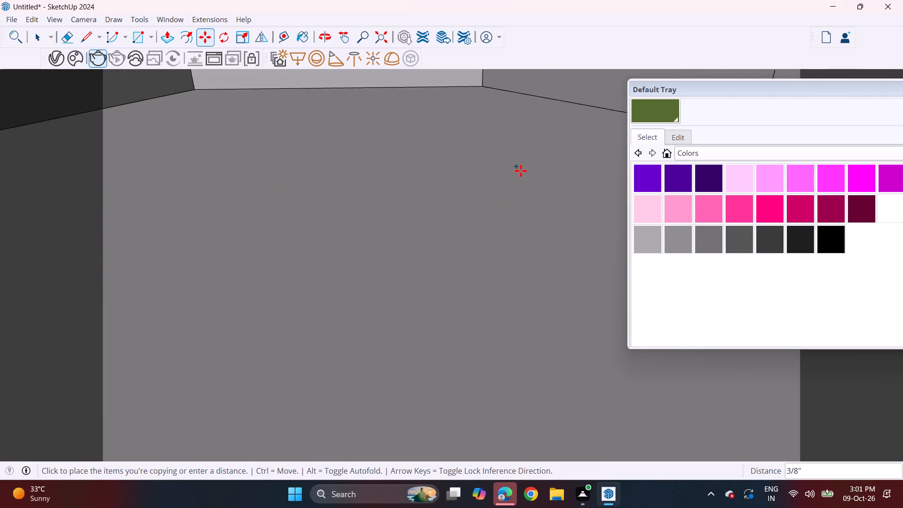
scroll(521, 171, down, 6)
middle_drag(517, 119, 556, 292)
middle_drag(551, 273, 513, 195)
middle_drag(507, 167, 535, 259)
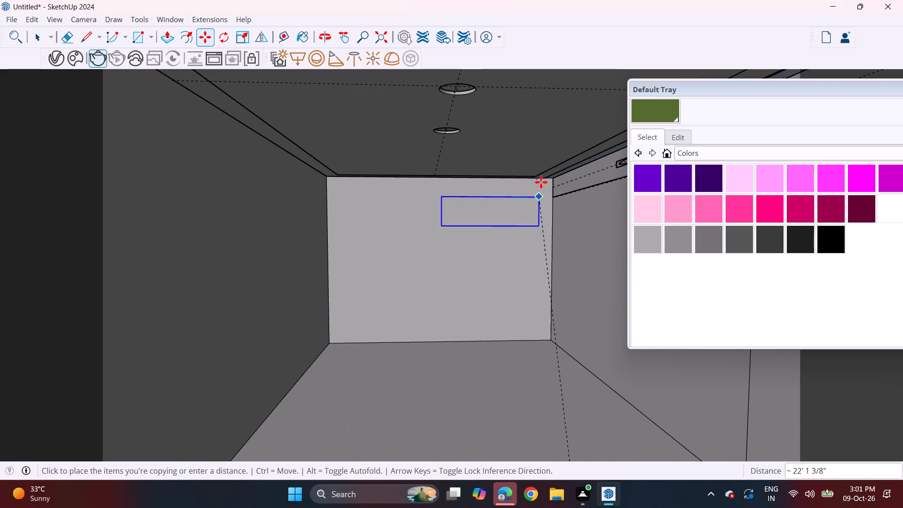
double_click(569, 87)
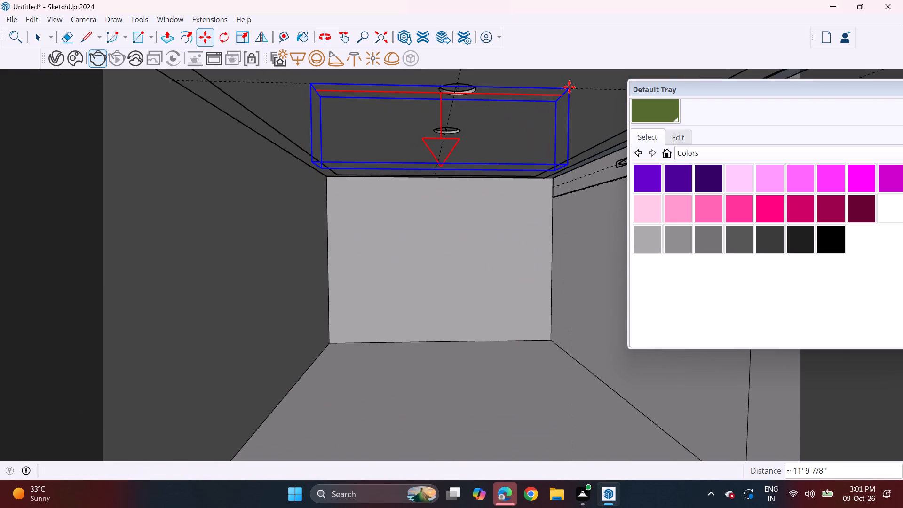
Copy the Rectangle Light from the middle-floor ceiling up to the sloping wooden ceiling of the top-floor room.
click(568, 89)
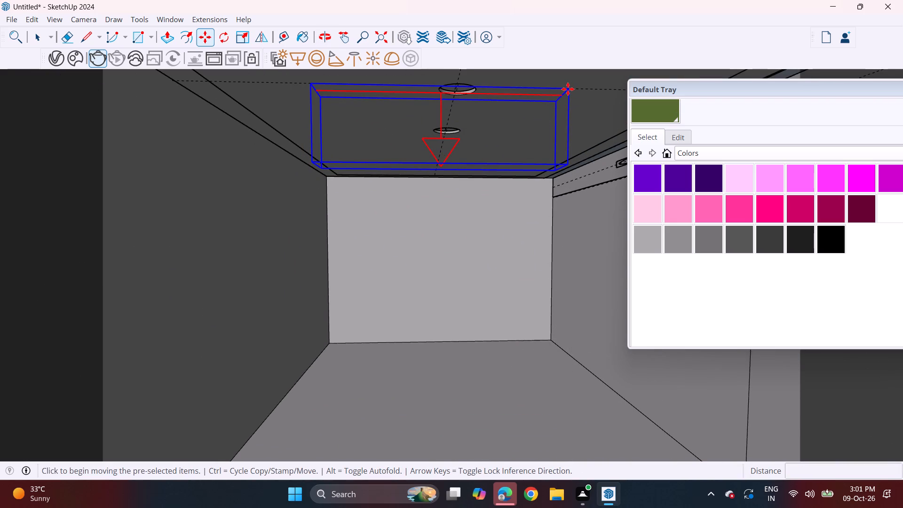
shift+middle_drag(568, 83, 561, 191)
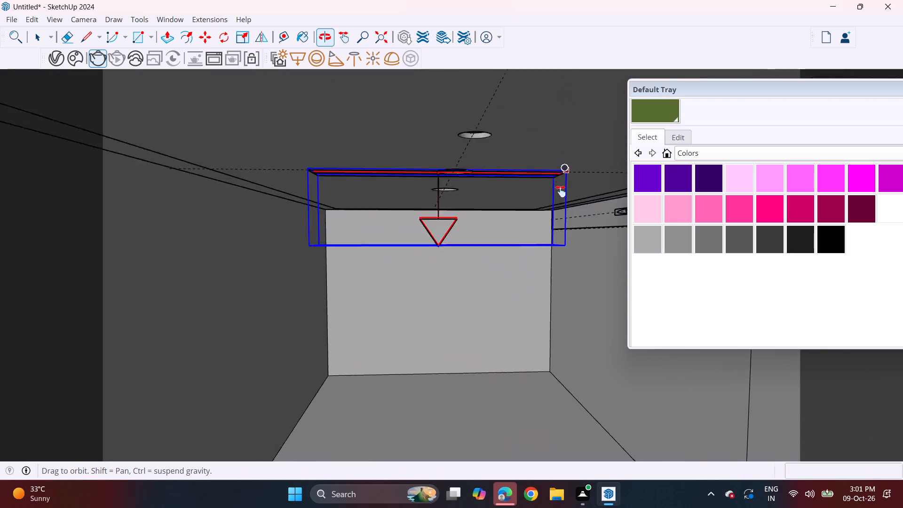
shift+middle_drag(561, 191, 551, 341)
shift+middle_drag(526, 183, 539, 246)
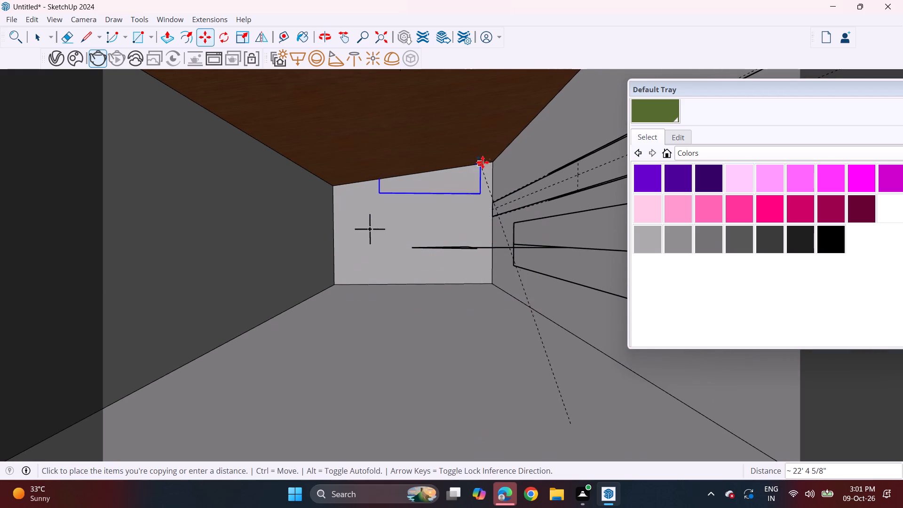
click(486, 127)
Lower the copied top-floor Rectangle Light by about 1' 3/4" so it hangs below the sloping wooden ceiling.
double_click(330, 123)
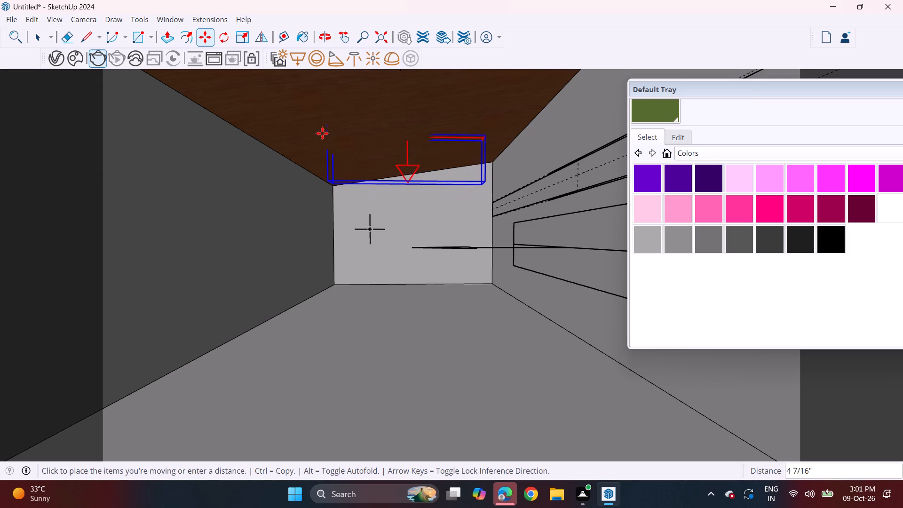
click(328, 148)
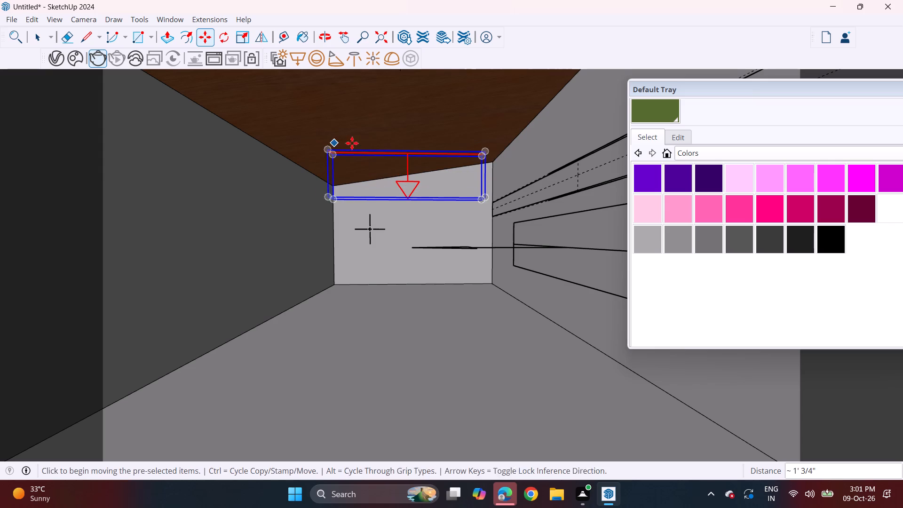
Turn on the Invisible and No Decay options for Rectangle Light#1 in the V-Ray Asset Editor.
click(60, 59)
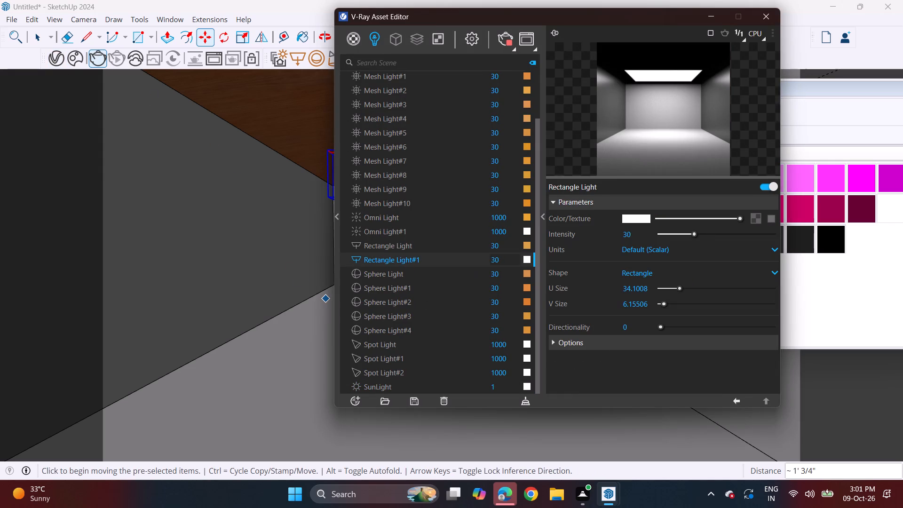
double_click(551, 343)
click(556, 339)
click(626, 359)
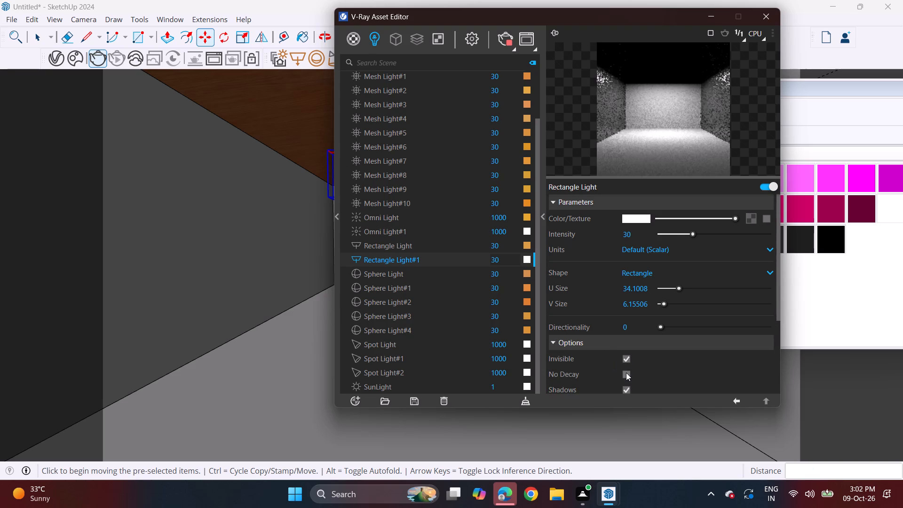
click(626, 373)
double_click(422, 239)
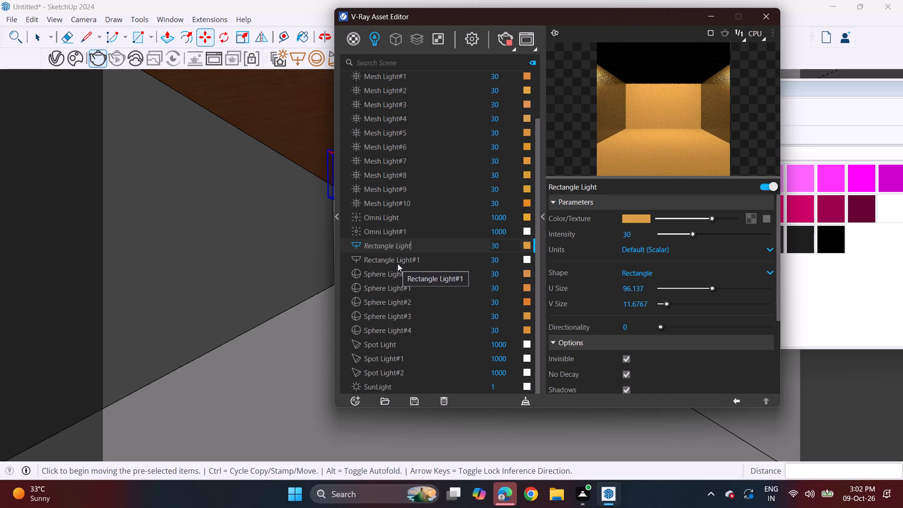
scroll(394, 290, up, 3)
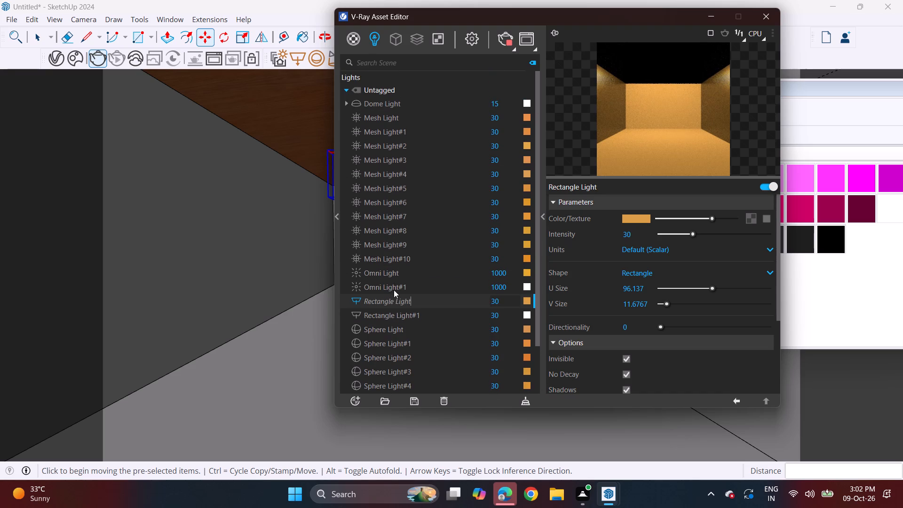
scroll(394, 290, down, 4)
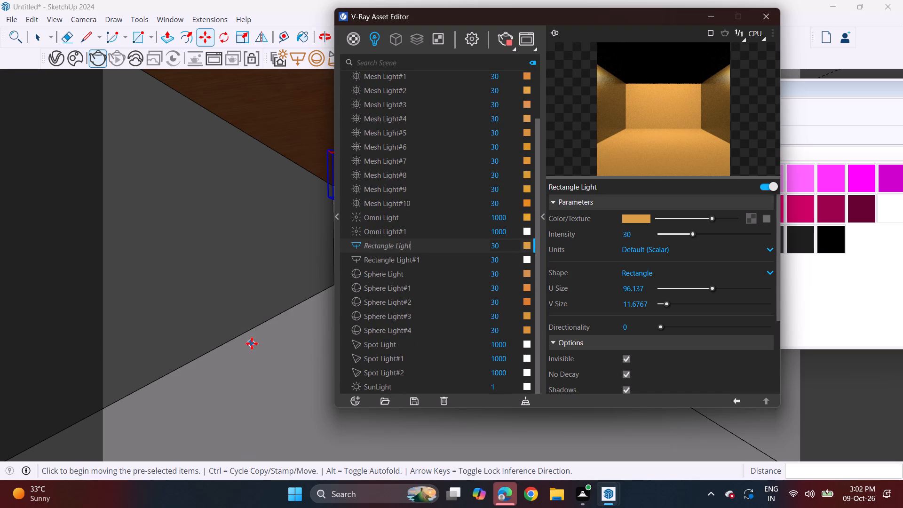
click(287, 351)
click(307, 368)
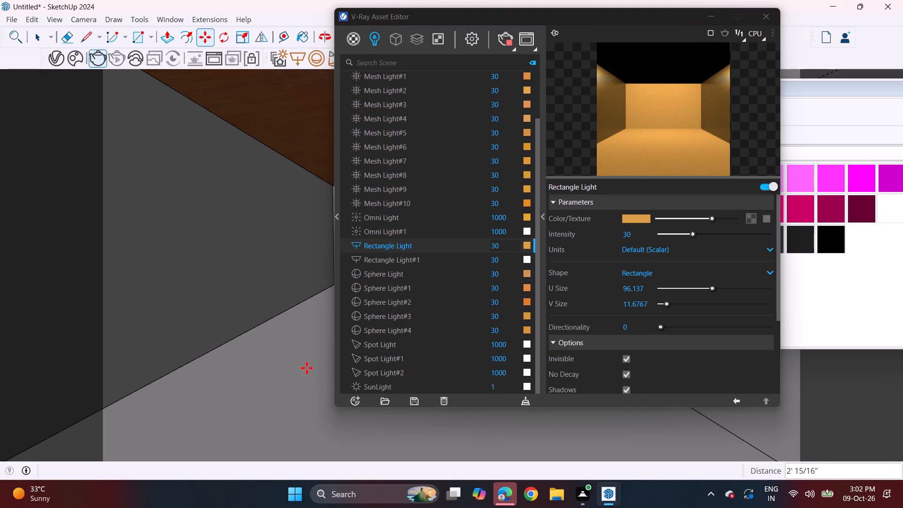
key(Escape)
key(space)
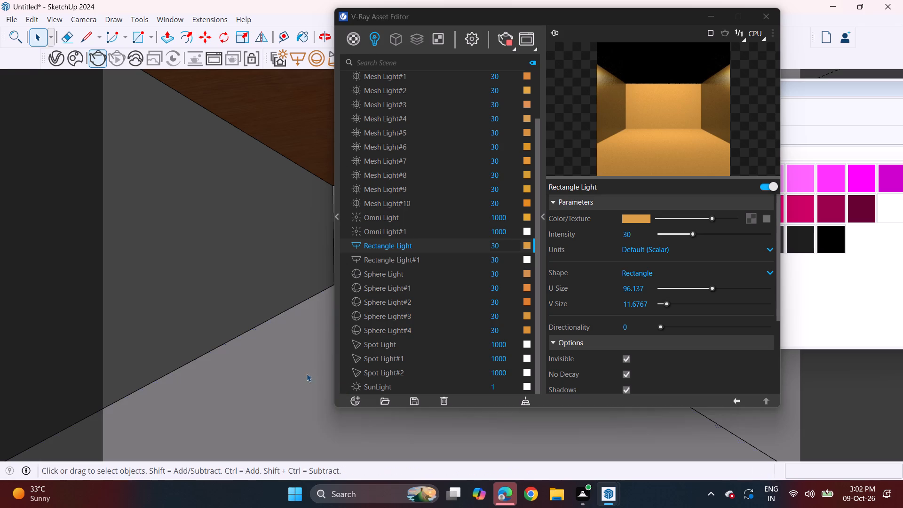
Select the ground-floor ceiling Rectangle Light and check its V-Ray parameters and options.
middle_drag(304, 407, 285, 40)
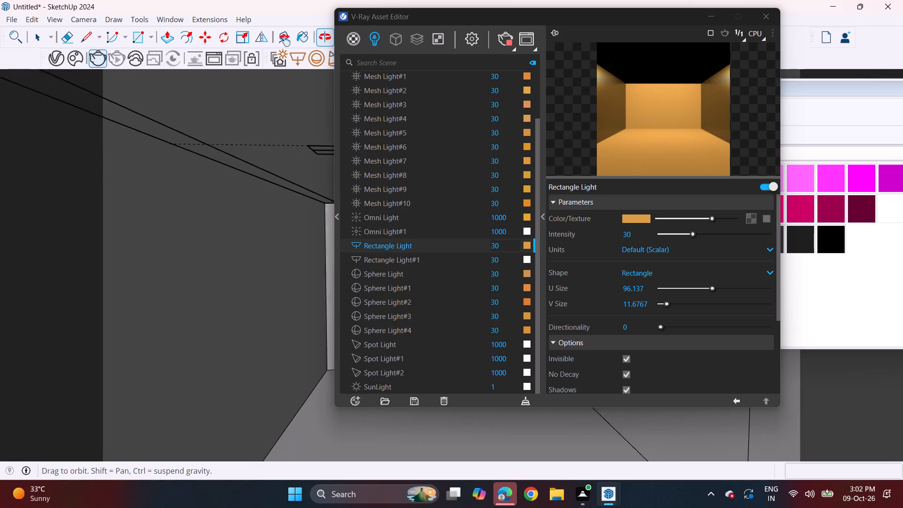
middle_drag(285, 40, 167, 0)
middle_drag(209, 400, 214, 203)
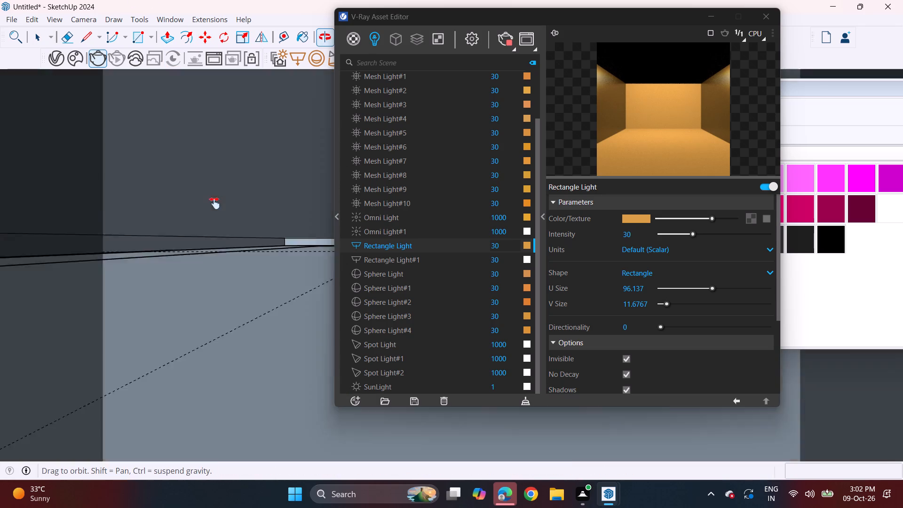
middle_drag(214, 203, 157, 144)
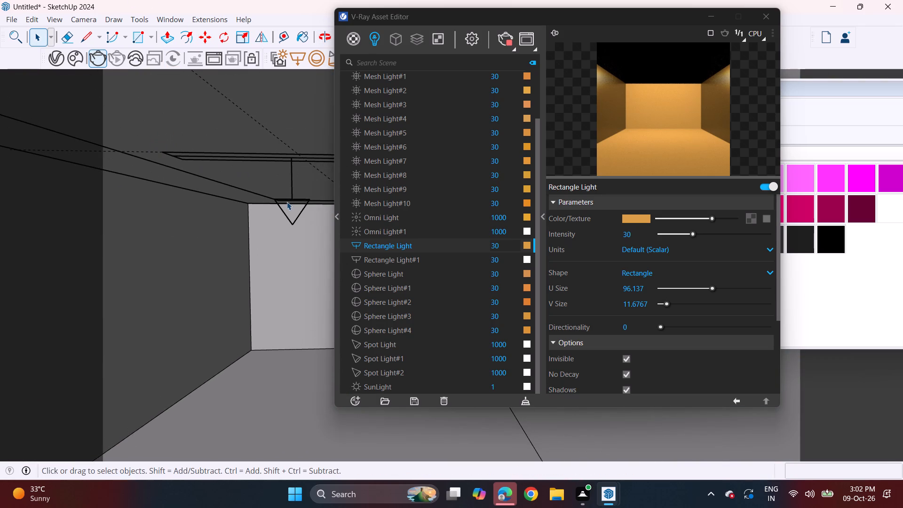
click(287, 202)
double_click(290, 198)
click(290, 198)
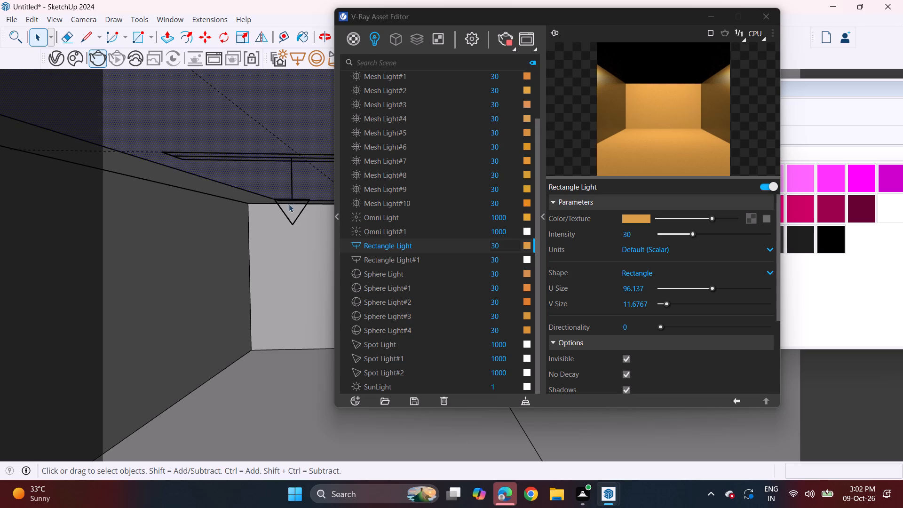
click(286, 219)
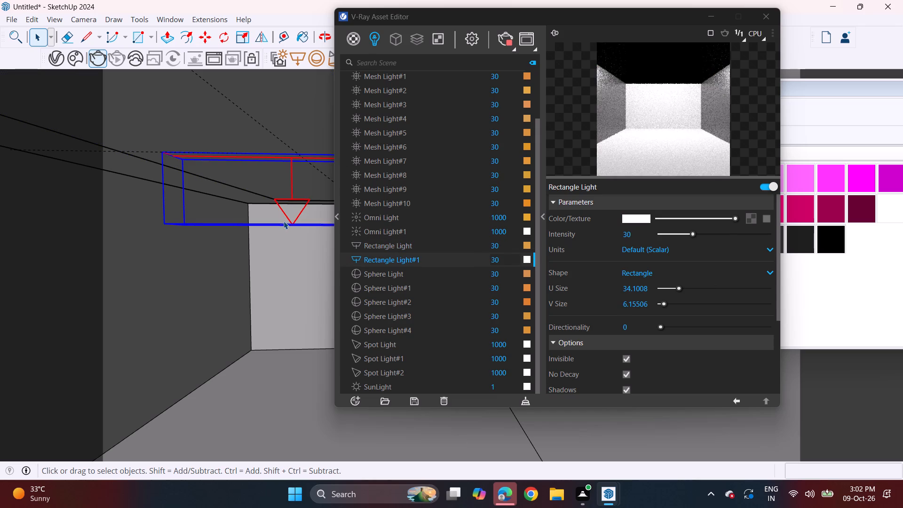
click(763, 18)
Return to an exterior front view showing the whole three-storey house with its steps, planters and trees.
scroll(473, 254, down, 20)
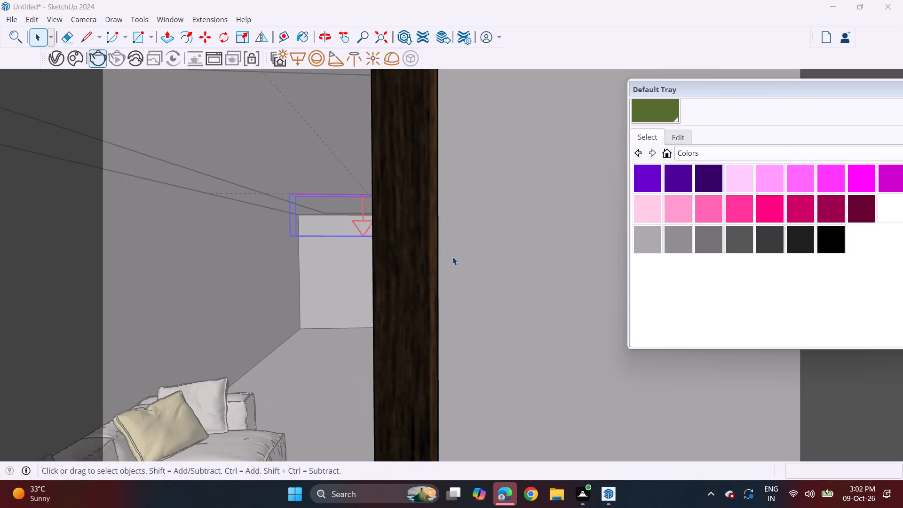
scroll(452, 257, down, 20)
scroll(452, 257, down, 17)
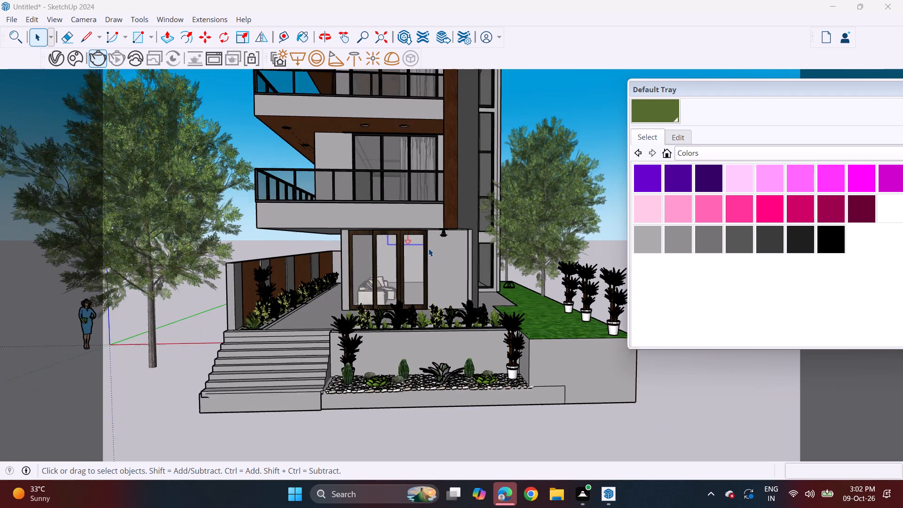
scroll(450, 244, up, 4)
scroll(448, 245, down, 2)
middle_drag(448, 245, 468, 272)
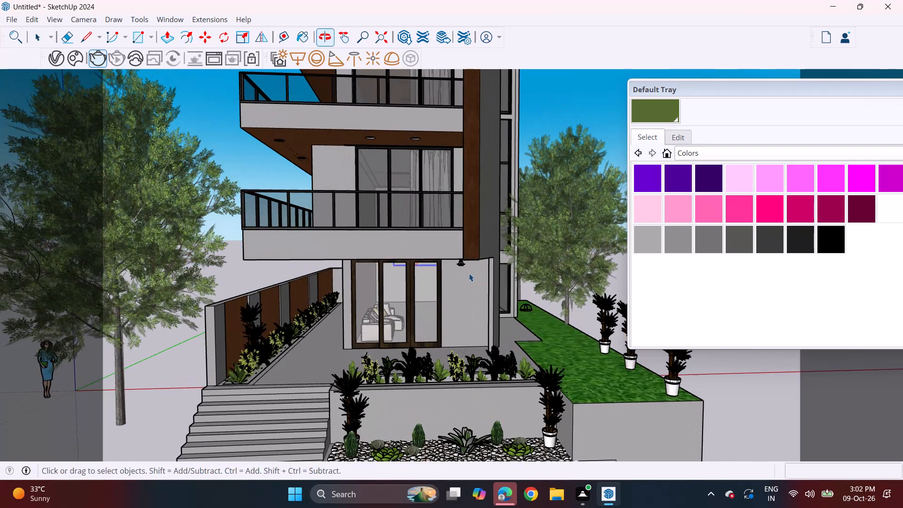
middle_drag(469, 273, 453, 259)
shift+middle_drag(453, 252, 461, 256)
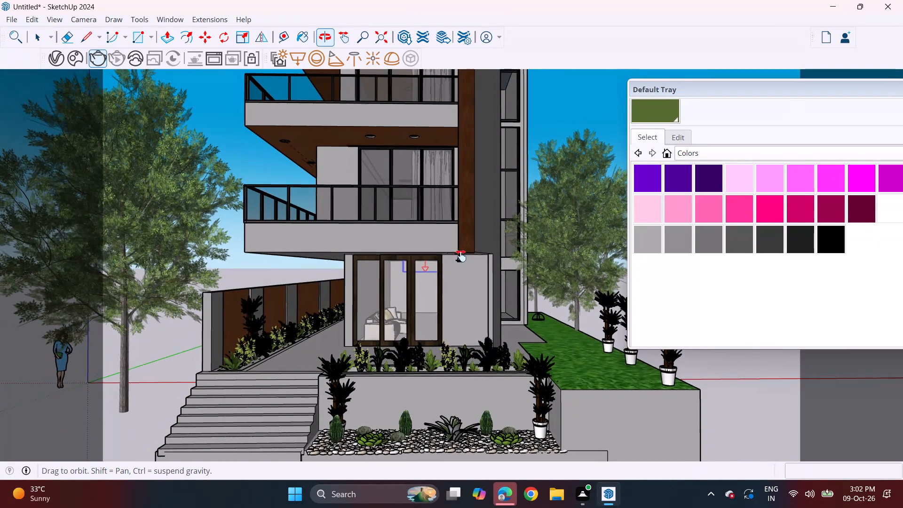
shift+middle_drag(461, 256, 465, 262)
middle_drag(453, 259, 451, 239)
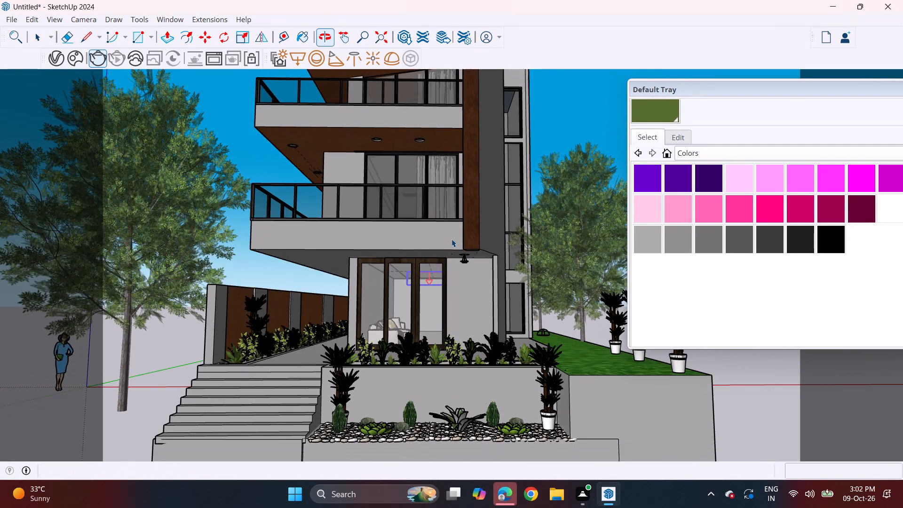
scroll(451, 239, down, 3)
shift+middle_drag(453, 241, 468, 303)
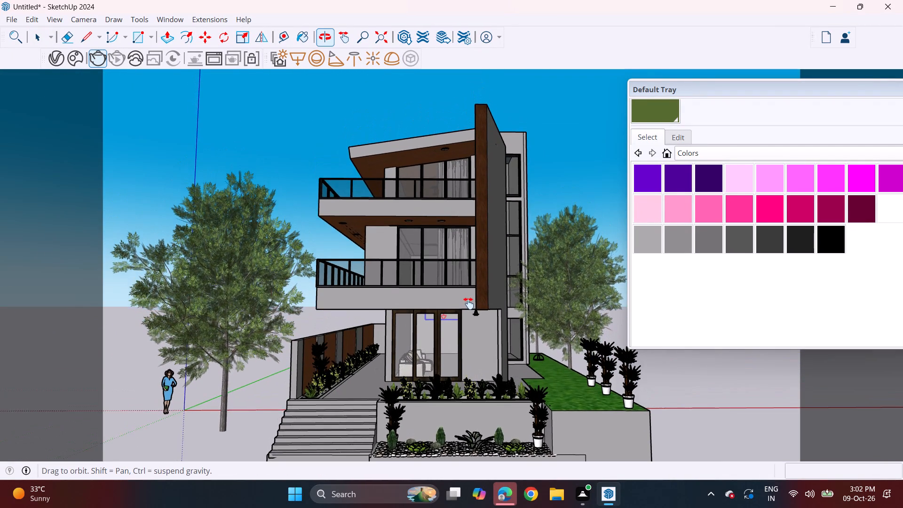
shift+middle_drag(468, 303, 468, 308)
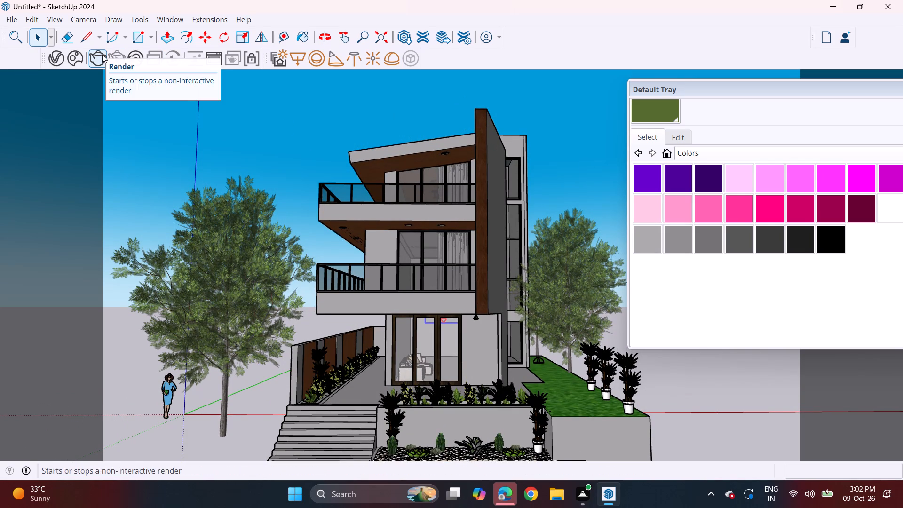
Set the Dome Light's intensity to 14 in the V-Ray Asset Editor.
click(61, 56)
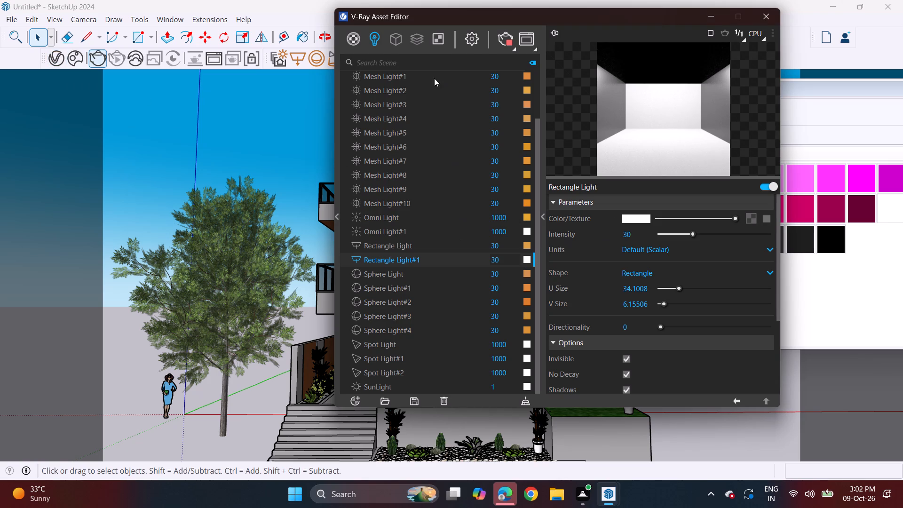
scroll(429, 74, up, 4)
click(415, 104)
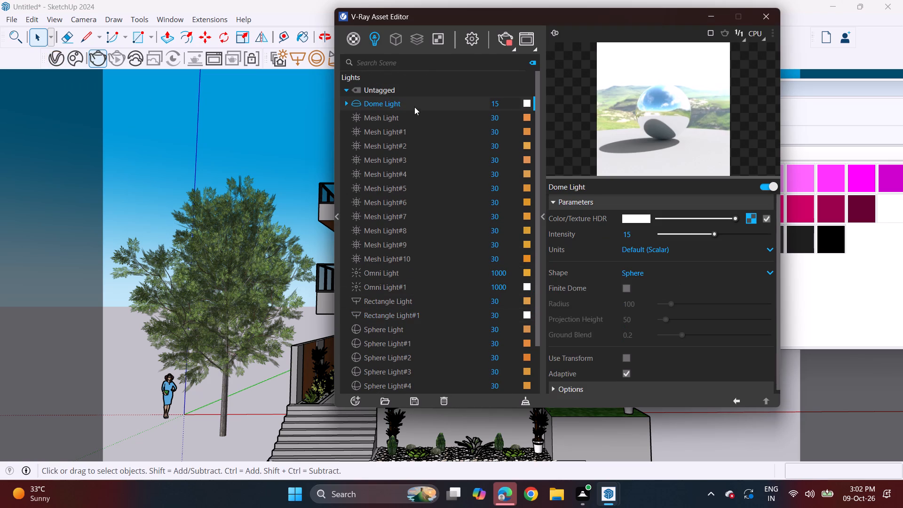
click(720, 234)
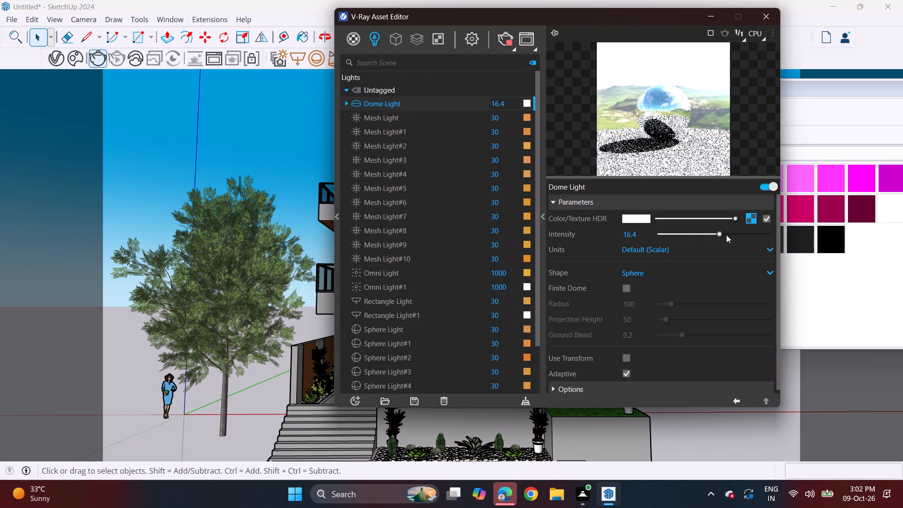
click(726, 235)
click(709, 236)
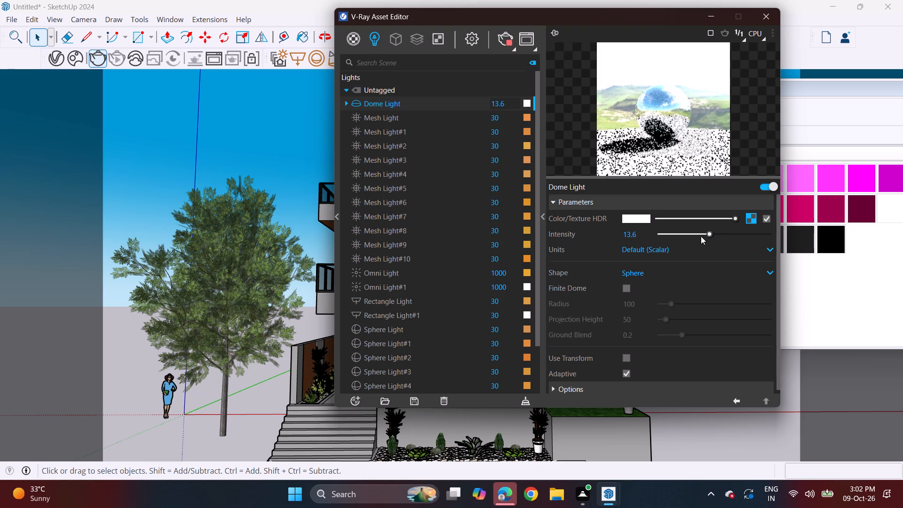
click(697, 236)
double_click(711, 234)
click(766, 21)
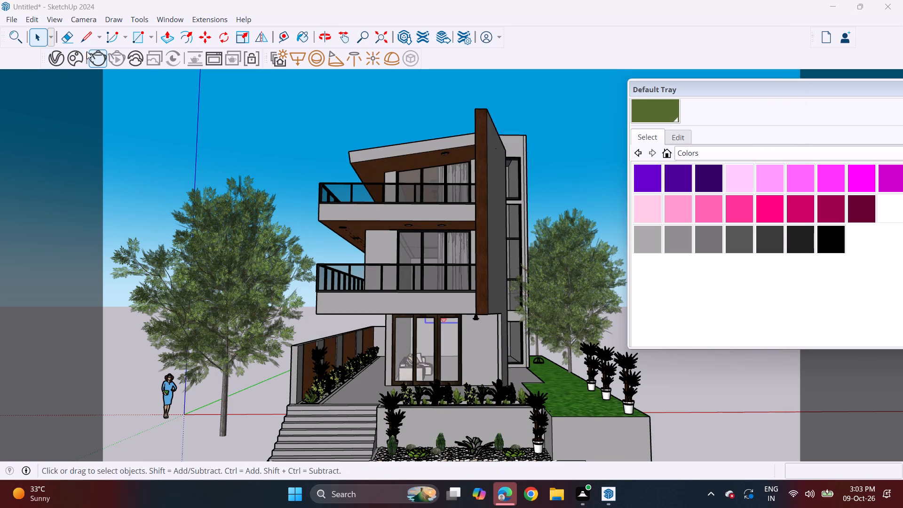
Stop the V-Ray render that is in progress.
click(98, 53)
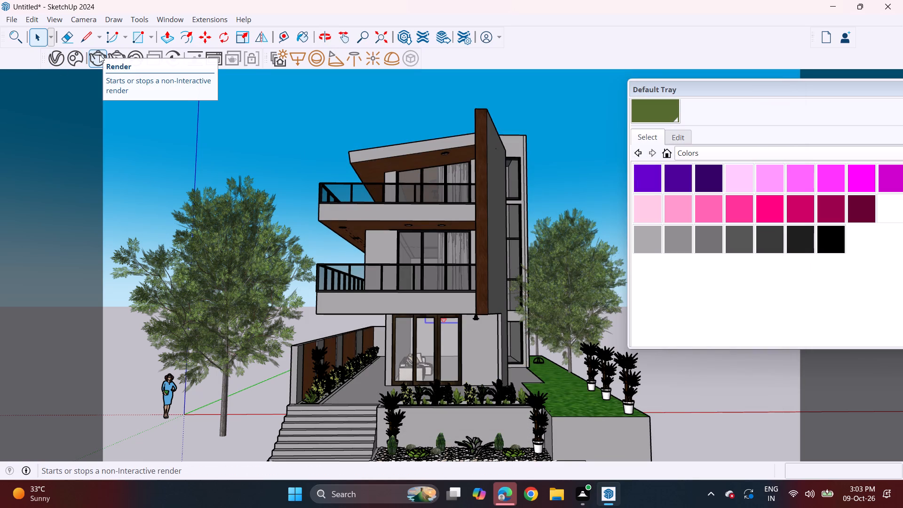
Draw a V-Ray Rectangle Light about 36 by 120 in size on the ceiling behind the narrow tower's top window.
middle_drag(508, 210, 456, 219)
scroll(549, 151, up, 3)
scroll(515, 150, up, 20)
scroll(515, 150, up, 1)
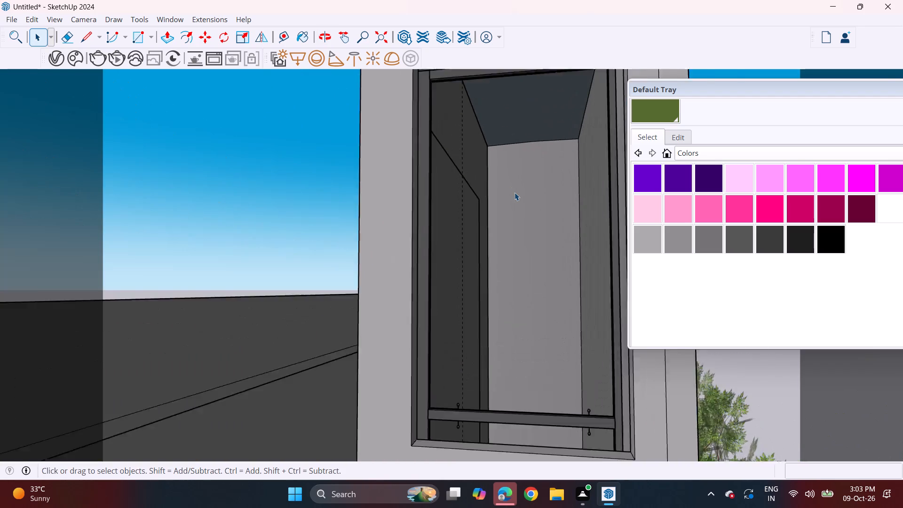
scroll(515, 192, up, 20)
scroll(515, 192, up, 12)
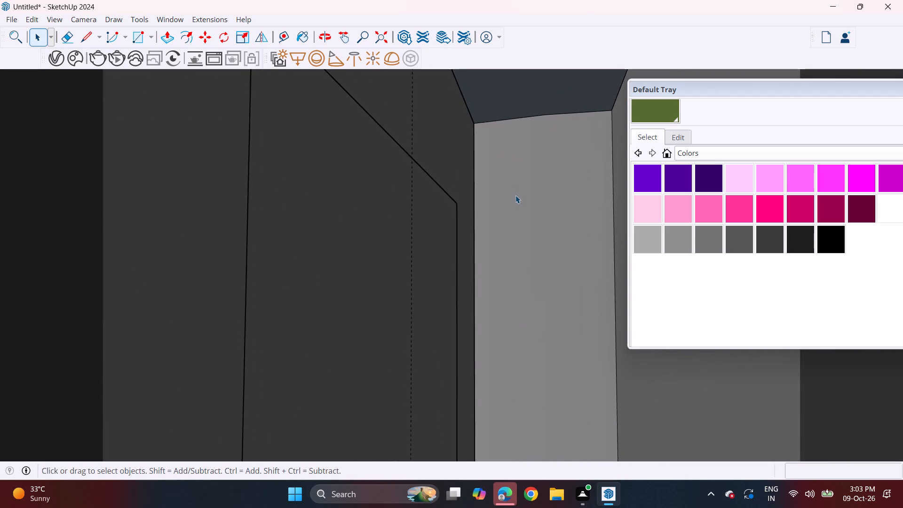
scroll(515, 195, up, 20)
scroll(515, 195, up, 9)
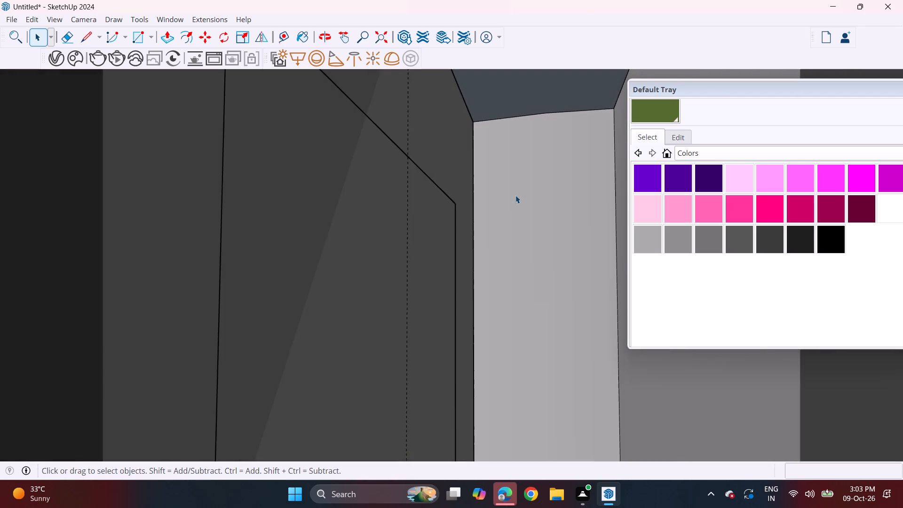
scroll(515, 195, up, 6)
scroll(515, 198, down, 7)
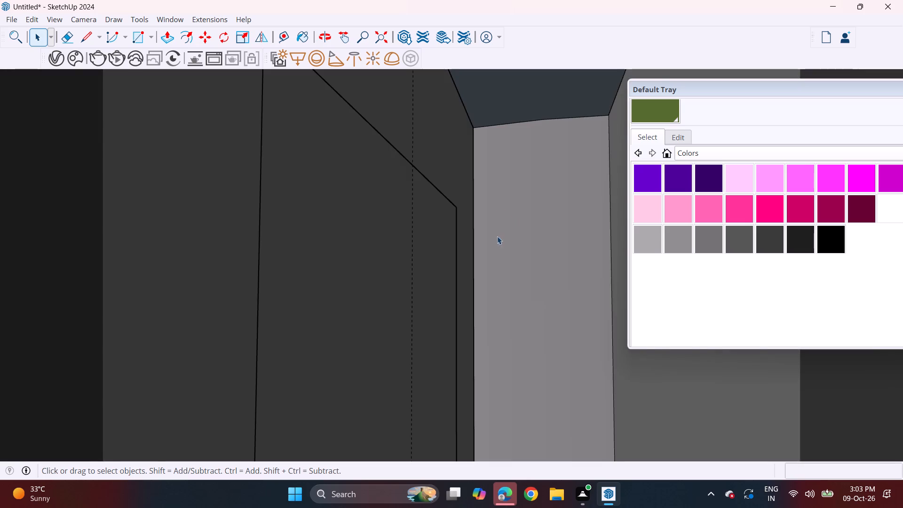
middle_drag(500, 236, 495, 40)
middle_drag(472, 224, 456, 141)
middle_drag(508, 294, 416, 89)
middle_drag(472, 312, 421, 202)
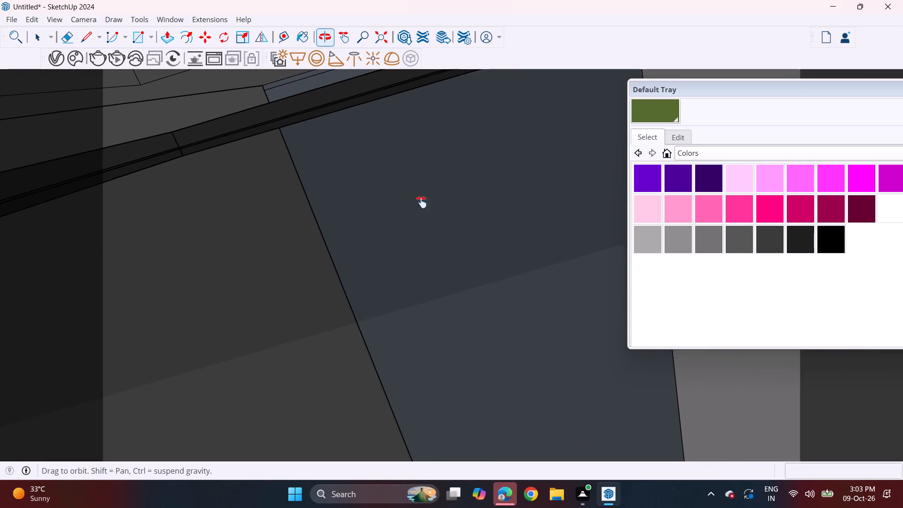
middle_drag(421, 202, 380, 118)
middle_drag(502, 341, 390, 119)
shift+middle_drag(496, 330, 434, 243)
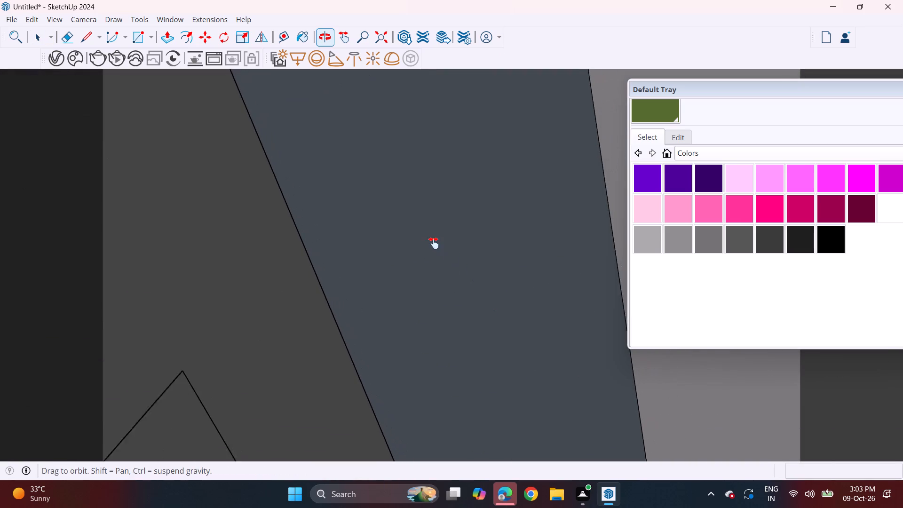
shift+middle_drag(434, 243, 430, 239)
scroll(430, 238, down, 2)
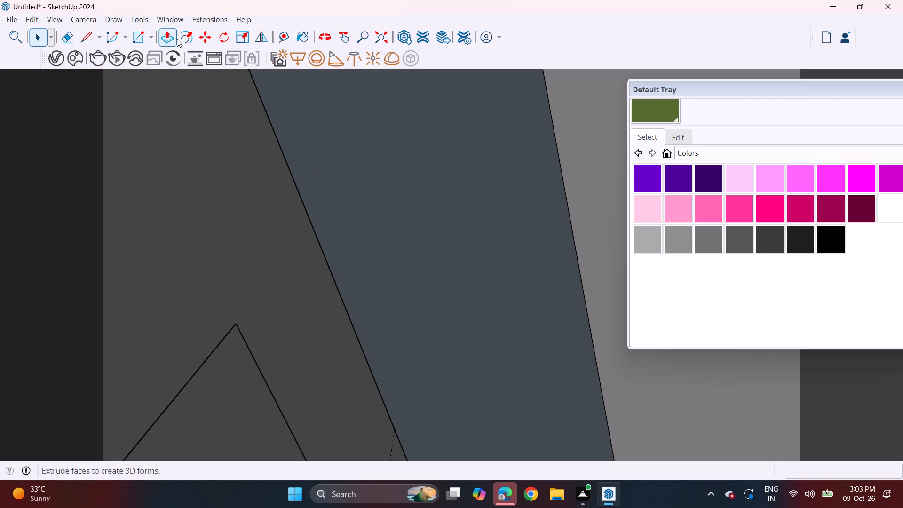
click(293, 57)
click(361, 122)
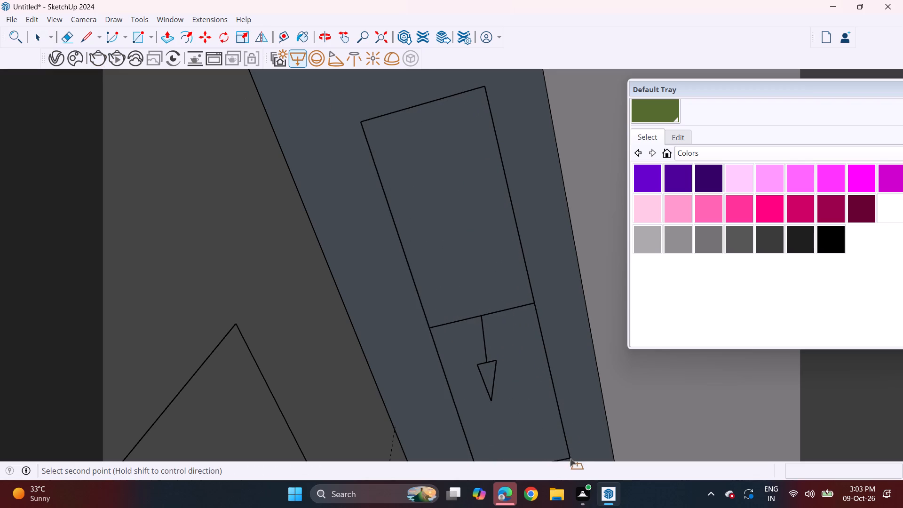
click(583, 454)
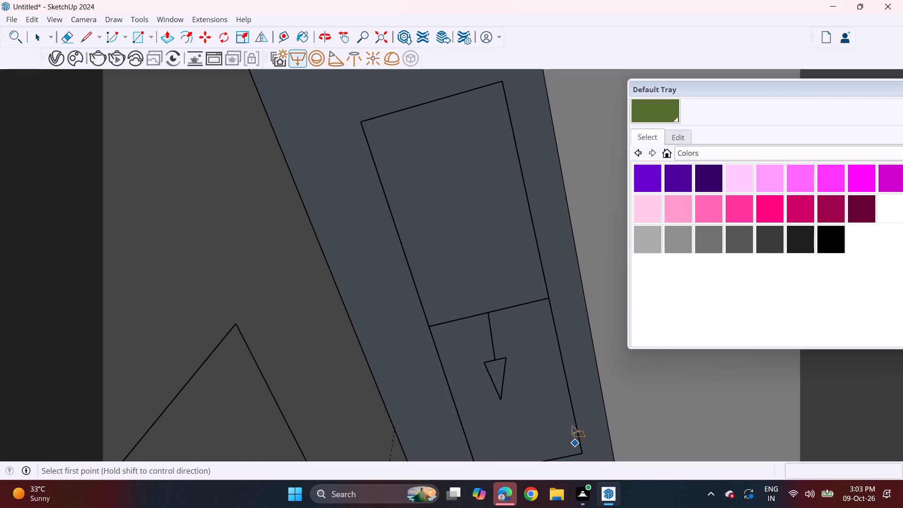
key(space)
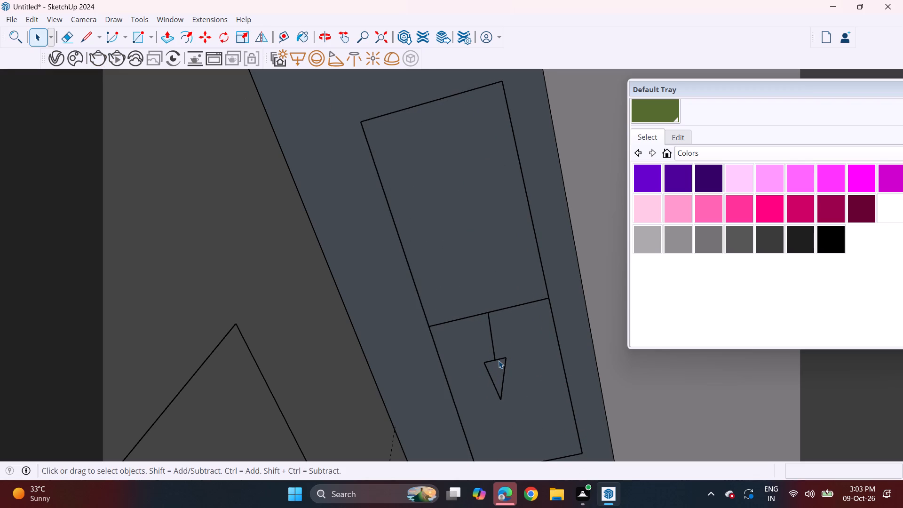
Make the new tower ceiling Rectangle Light invisible with no decay in the V-Ray Asset Editor.
click(495, 357)
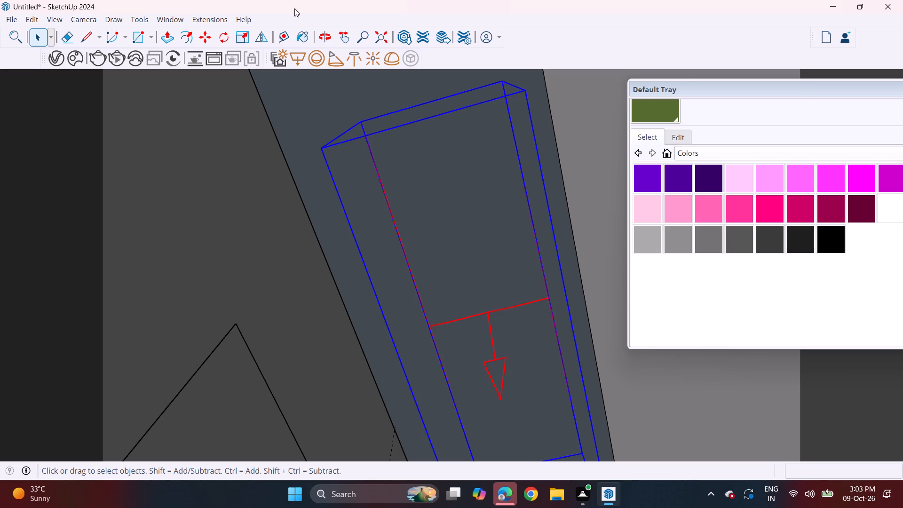
double_click(50, 63)
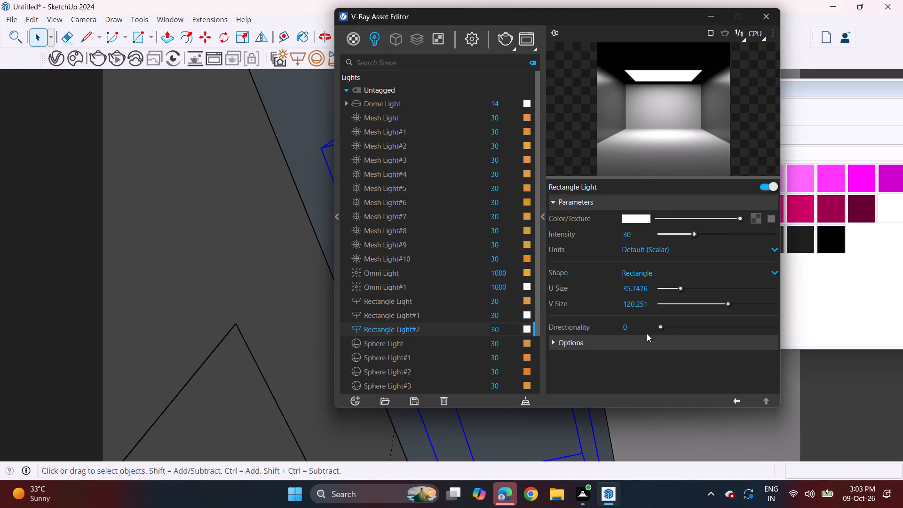
click(569, 339)
click(628, 351)
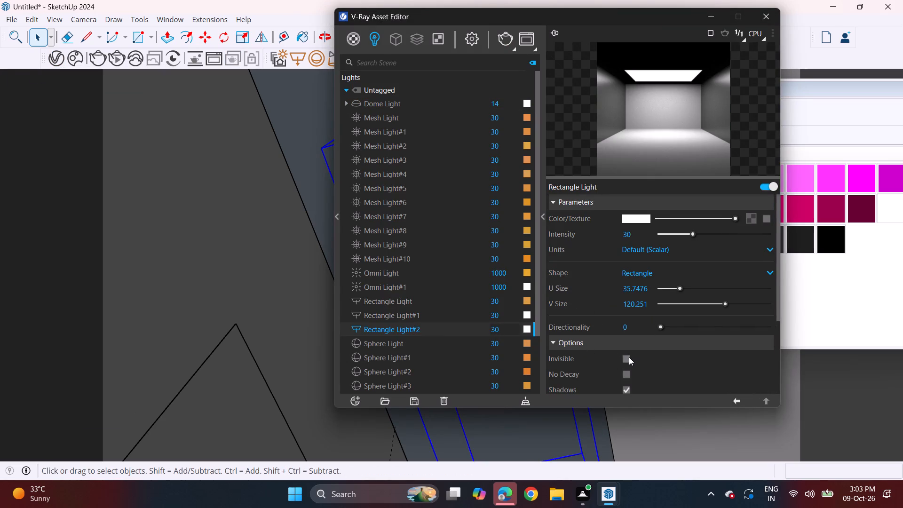
click(629, 357)
click(630, 376)
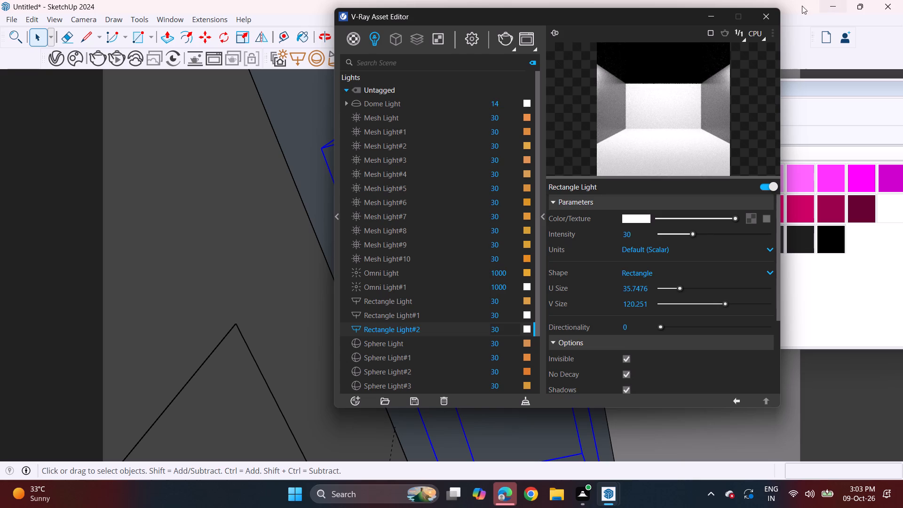
click(766, 20)
Frame the whole house in a low exterior front view with both trees and start a V-Ray render.
middle_drag(508, 302, 564, 497)
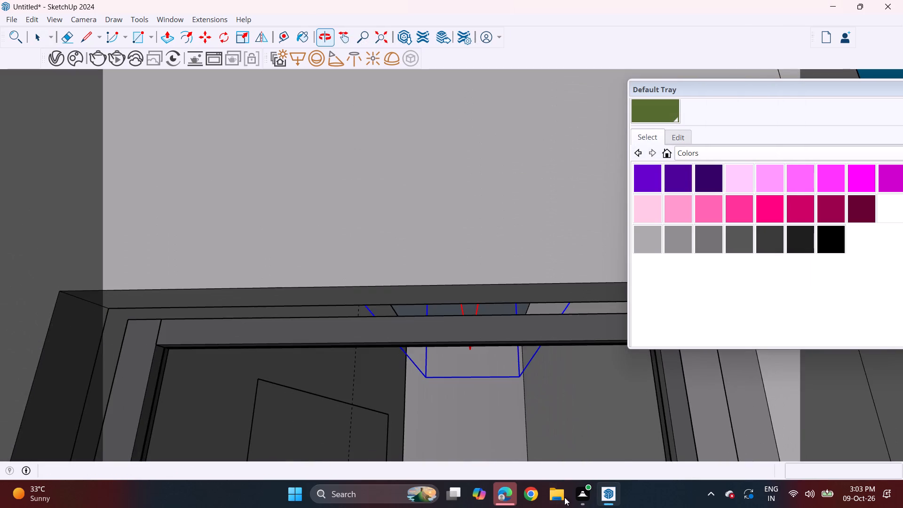
middle_drag(564, 497, 564, 507)
scroll(459, 331, down, 20)
scroll(459, 331, down, 10)
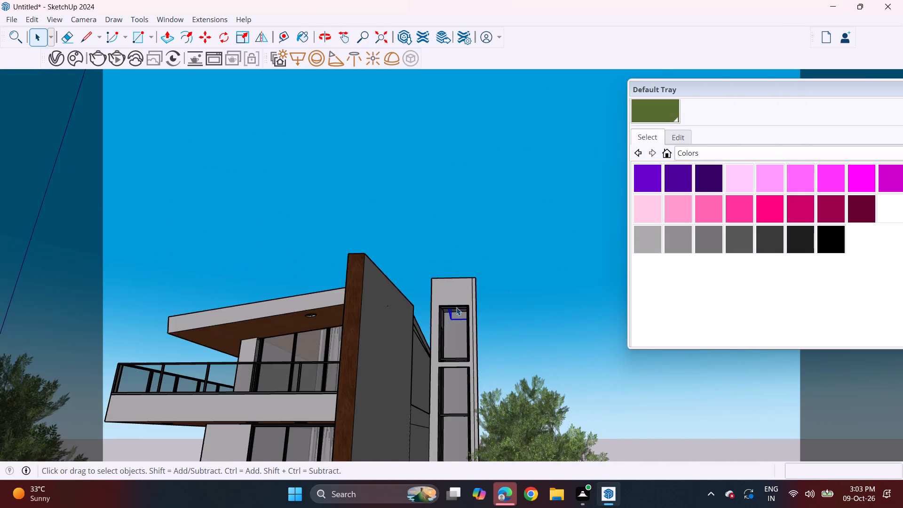
scroll(456, 307, down, 11)
middle_drag(359, 373, 403, 351)
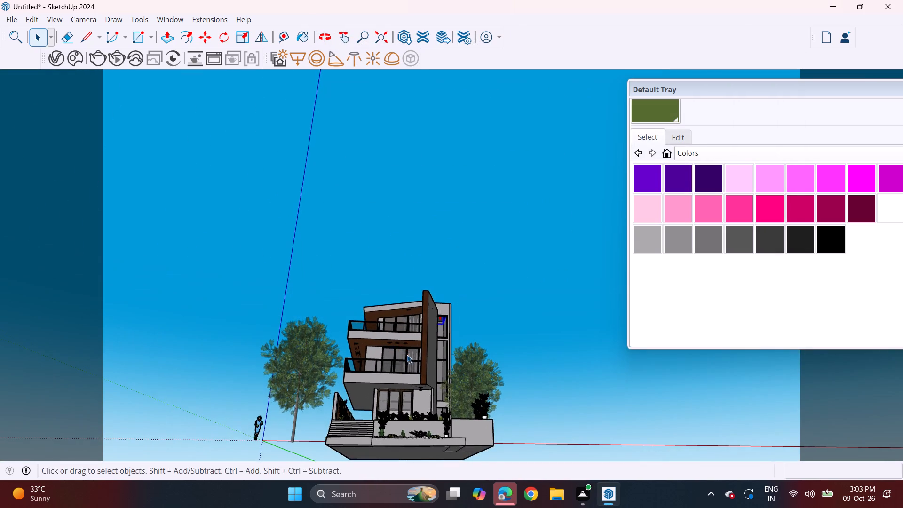
shift+middle_drag(407, 355, 409, 383)
shift+middle_drag(416, 372, 437, 314)
middle_drag(437, 314, 425, 386)
scroll(425, 394, up, 2)
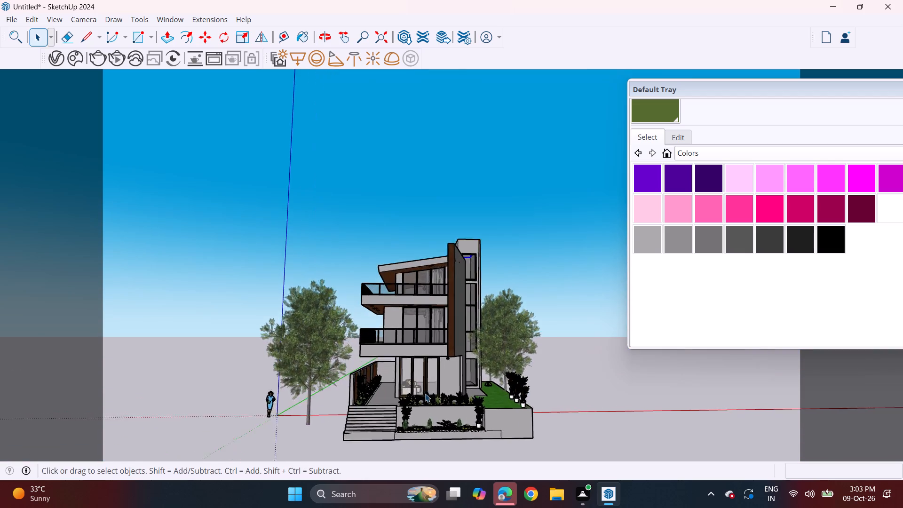
scroll(425, 394, up, 4)
middle_drag(418, 394, 418, 376)
scroll(418, 376, up, 3)
middle_click(418, 376)
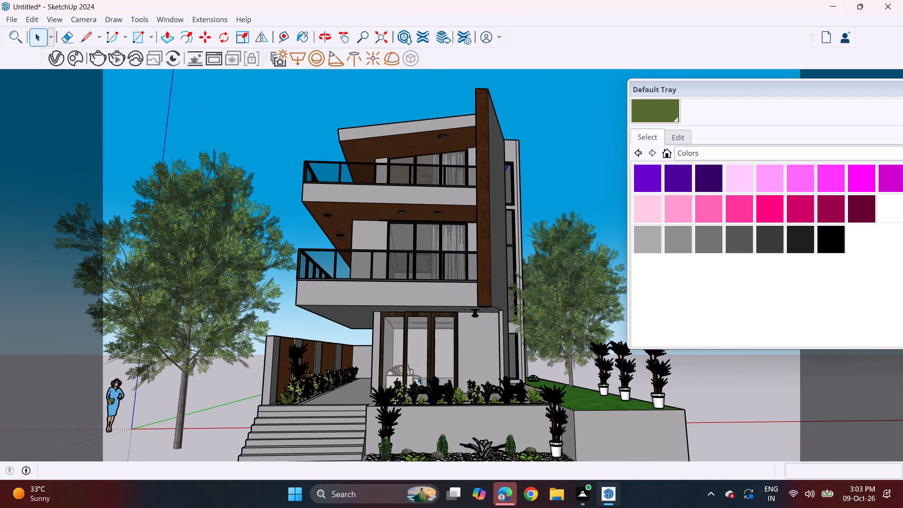
shift+middle_click(416, 380)
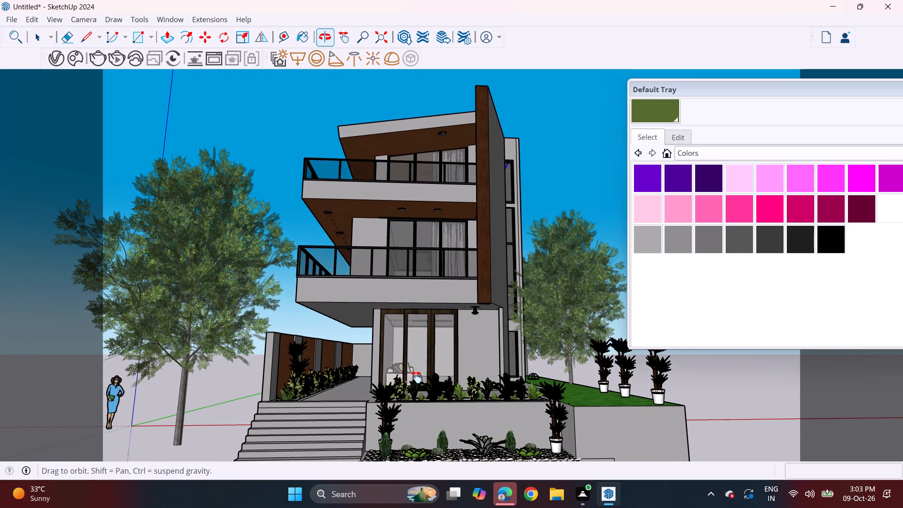
middle_drag(427, 377, 459, 377)
middle_click(758, 394)
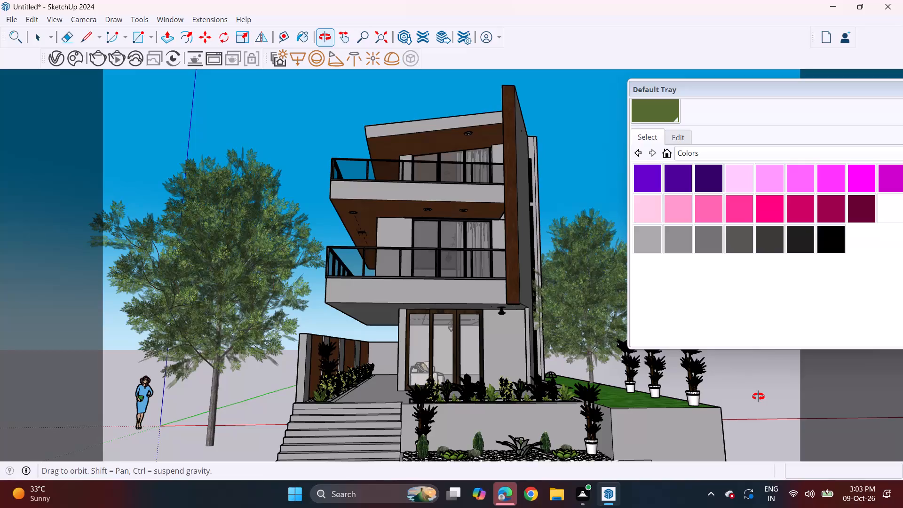
middle_click(758, 397)
middle_drag(204, 338, 205, 325)
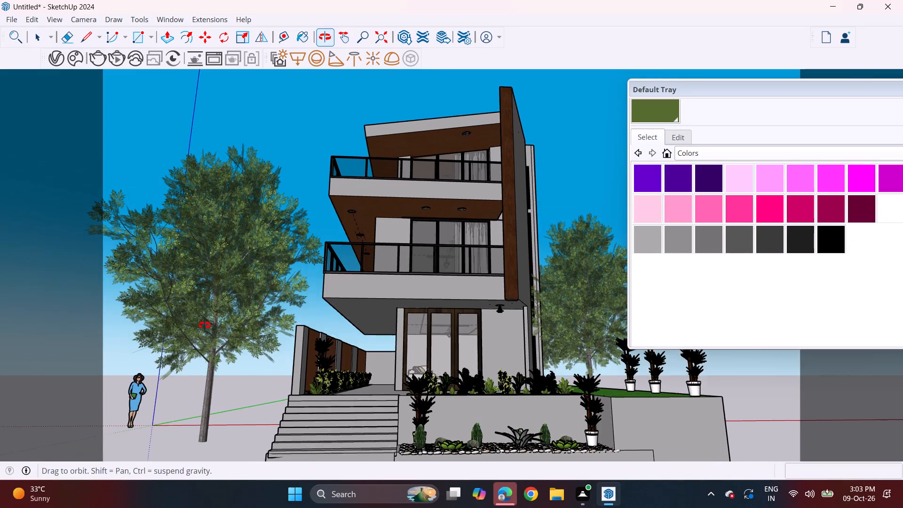
middle_drag(205, 325, 204, 324)
middle_drag(707, 393, 706, 405)
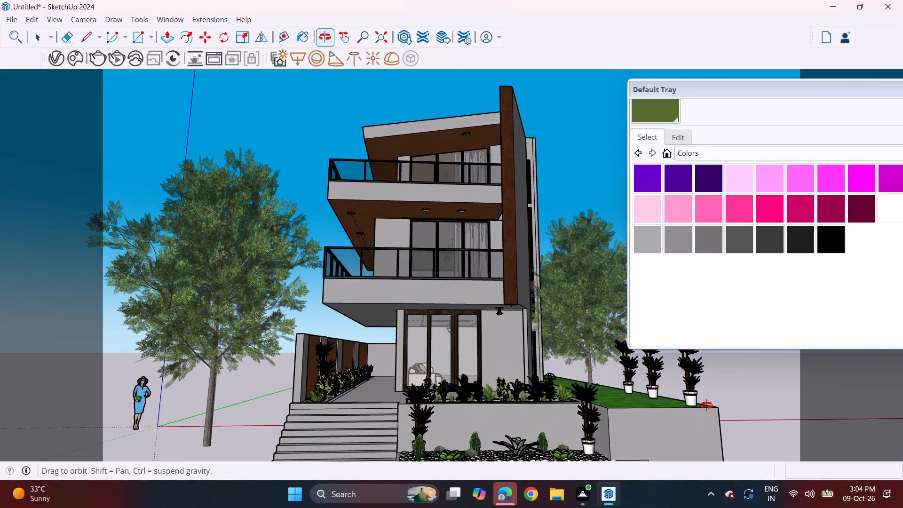
middle_drag(706, 405, 702, 401)
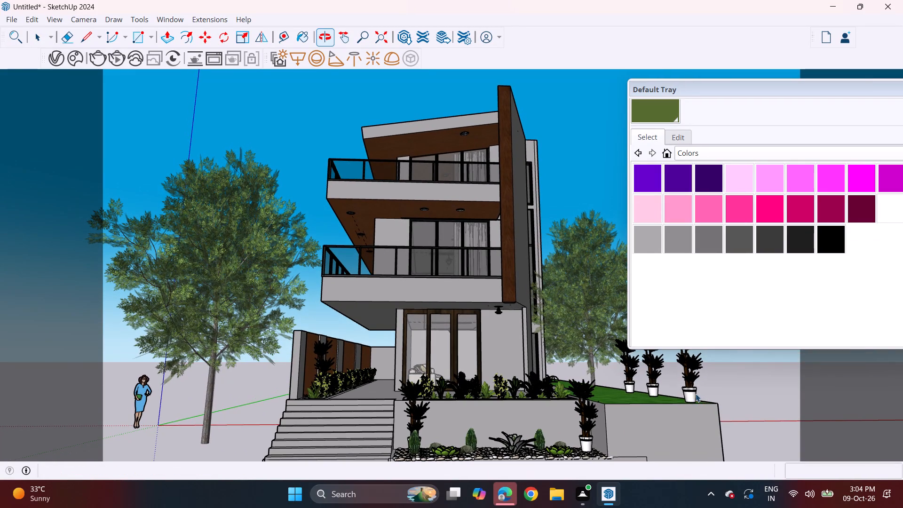
click(99, 65)
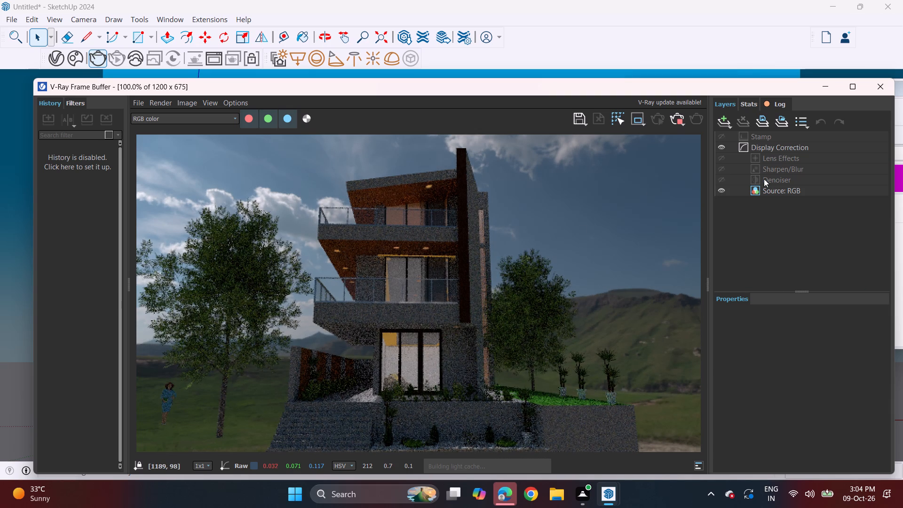
Add an Exposure correction layer in the V-Ray Frame Buffer, trying exposure 1.074 and settling on 0.074.
click(723, 118)
double_click(746, 254)
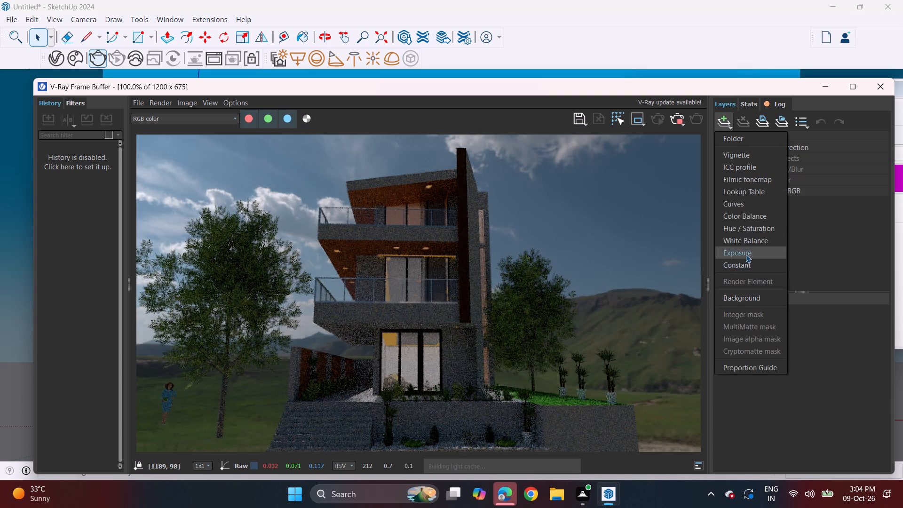
click(797, 349)
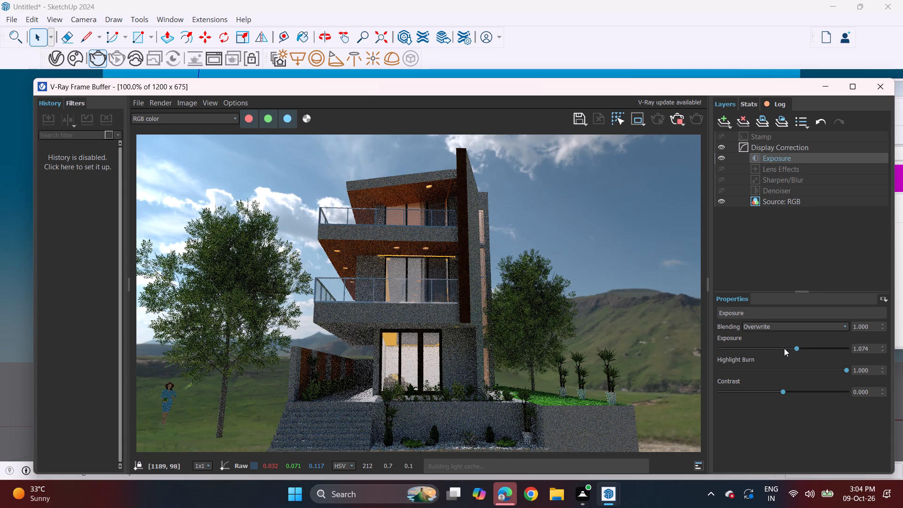
click(784, 348)
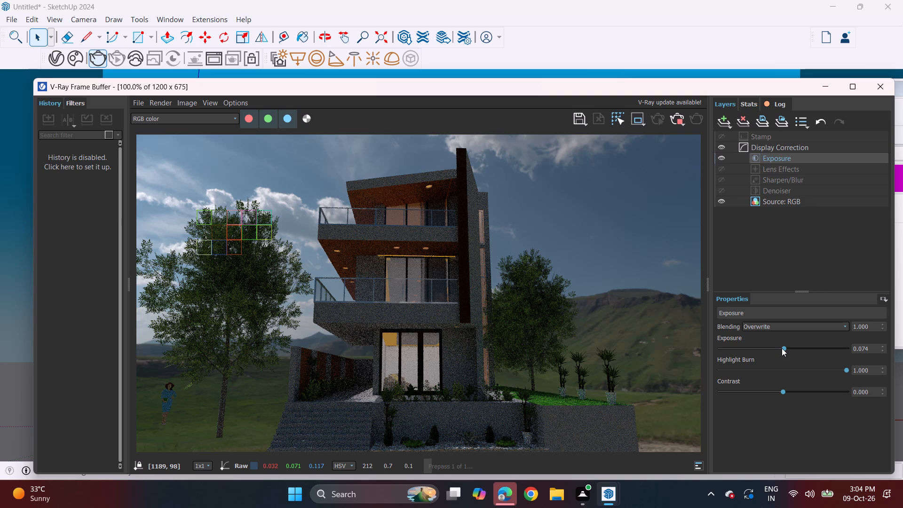
Close the render window and delete the standing human figure beside the large tree.
click(874, 87)
click(138, 409)
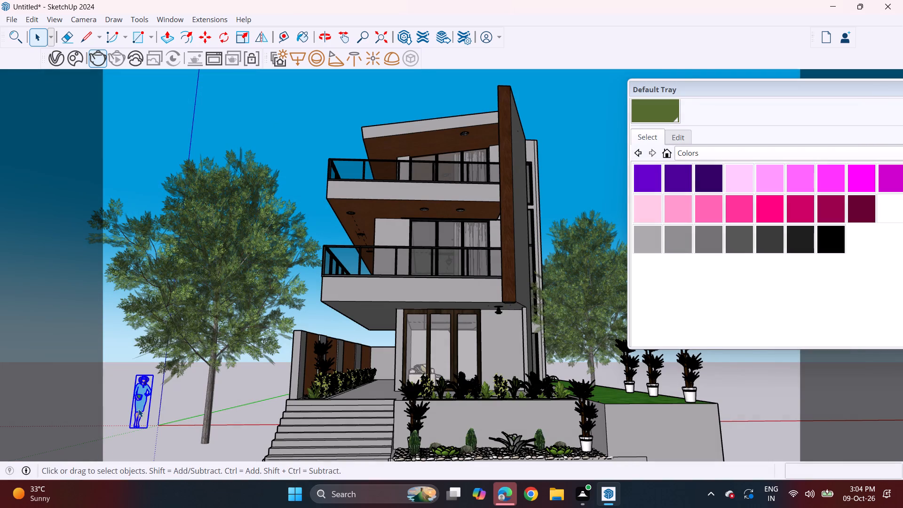
key(Delete)
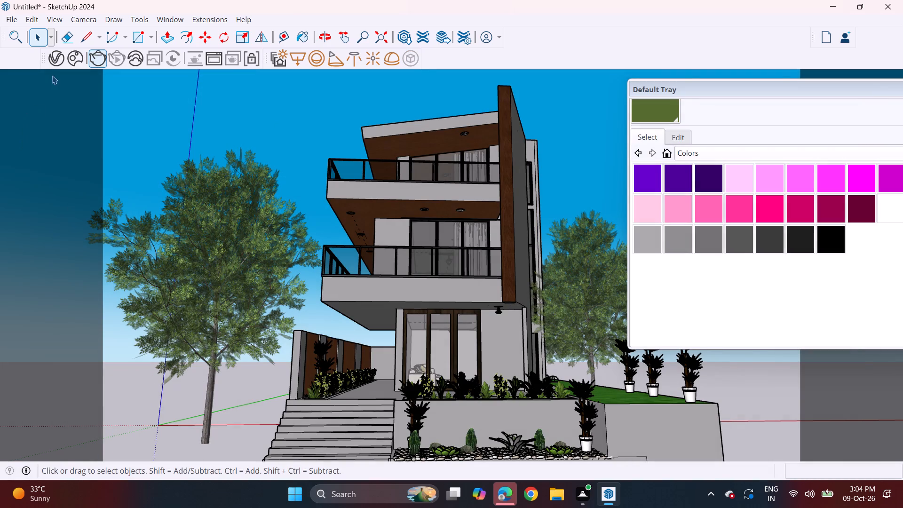
Stop the running render and start a new V-Ray render of the same view.
click(59, 58)
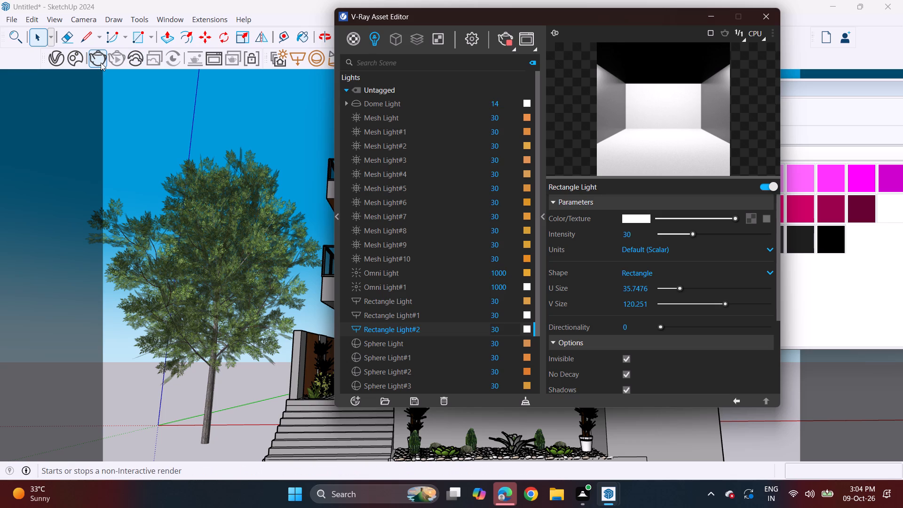
click(101, 63)
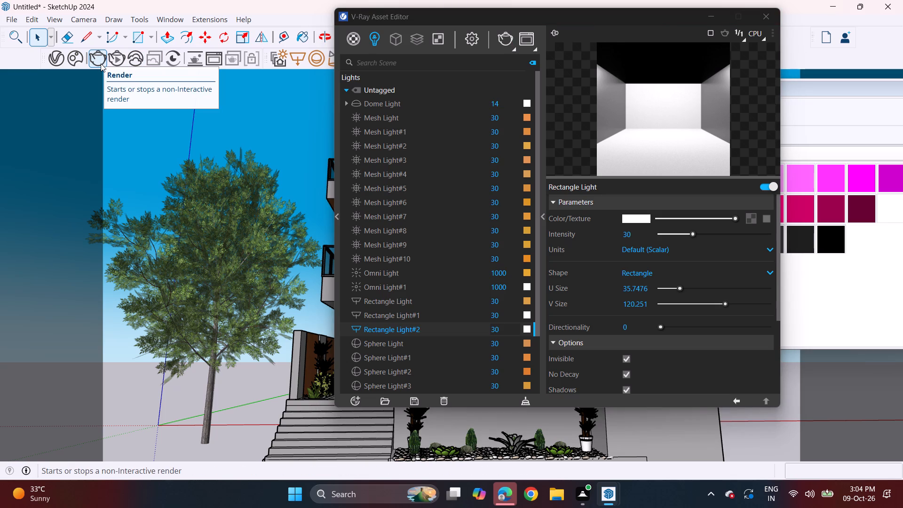
click(101, 63)
click(97, 59)
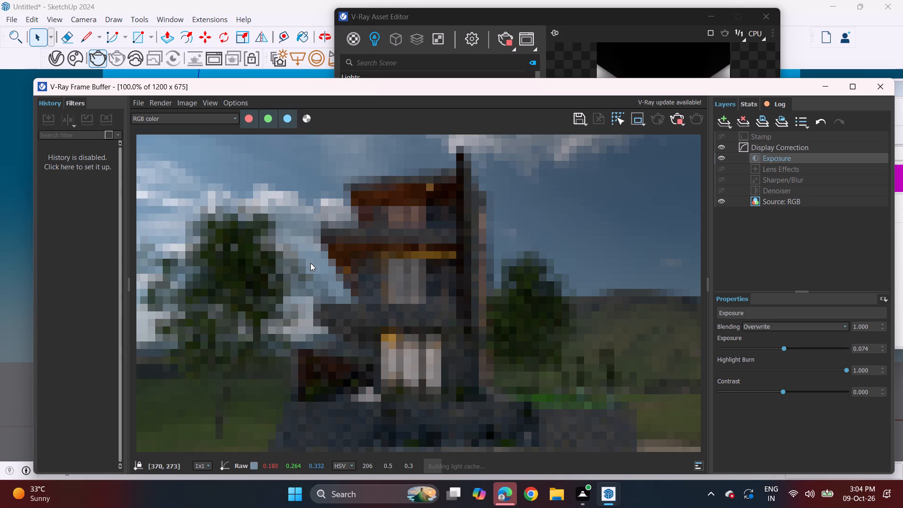
Set the Exposure layer's exposure to 1.037 and close the render window.
click(796, 350)
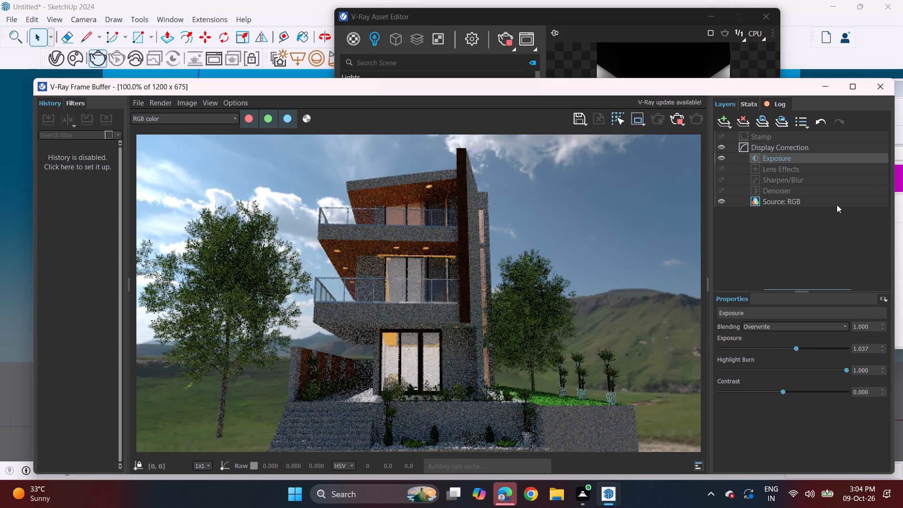
click(885, 88)
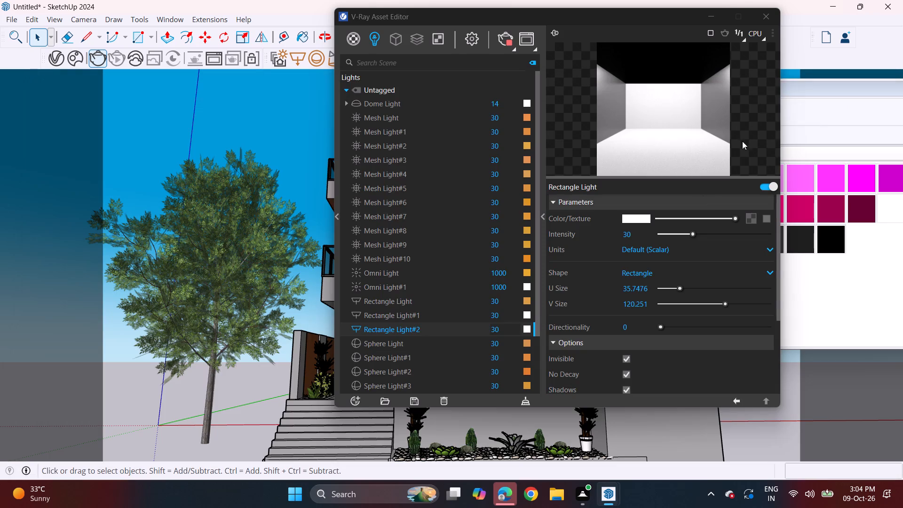
Move the Asset Editor off the model, orbit to show more of the house's side facade, and start a new V-Ray render.
drag(512, 17, 902, 0)
click(902, 0)
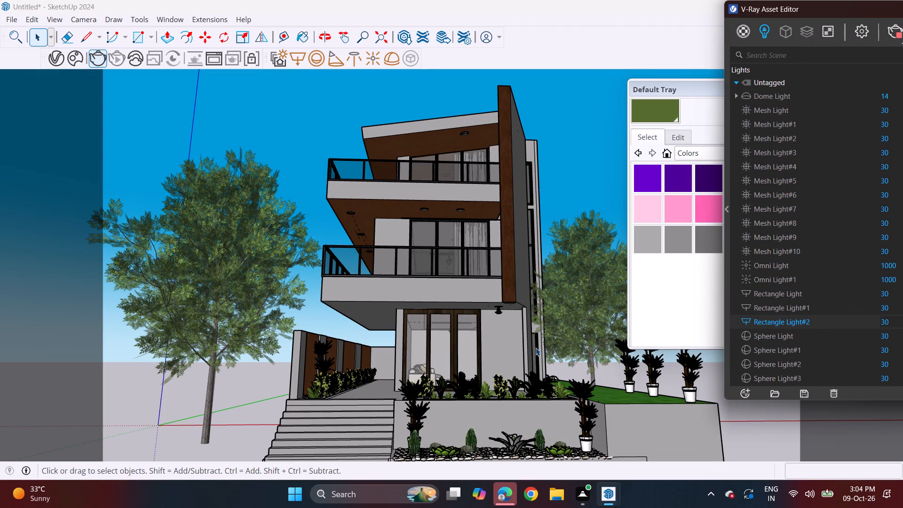
middle_drag(537, 342, 501, 338)
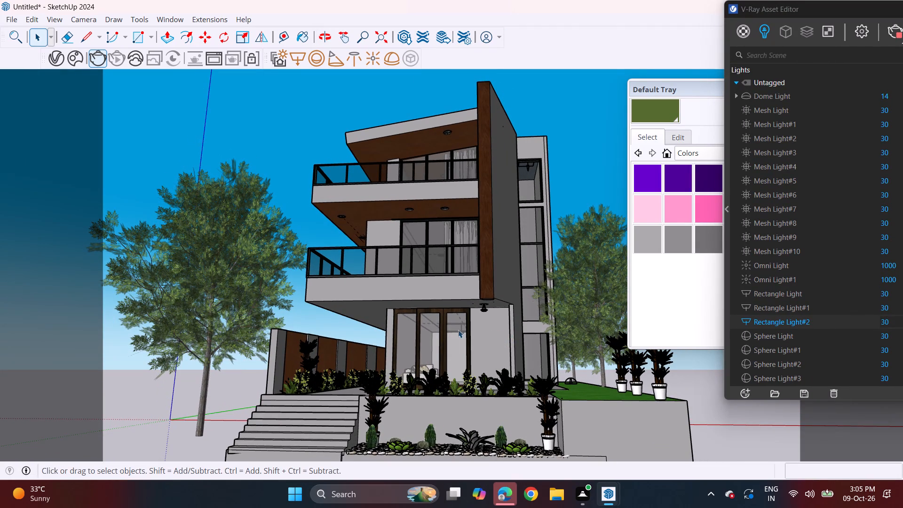
click(98, 62)
click(100, 61)
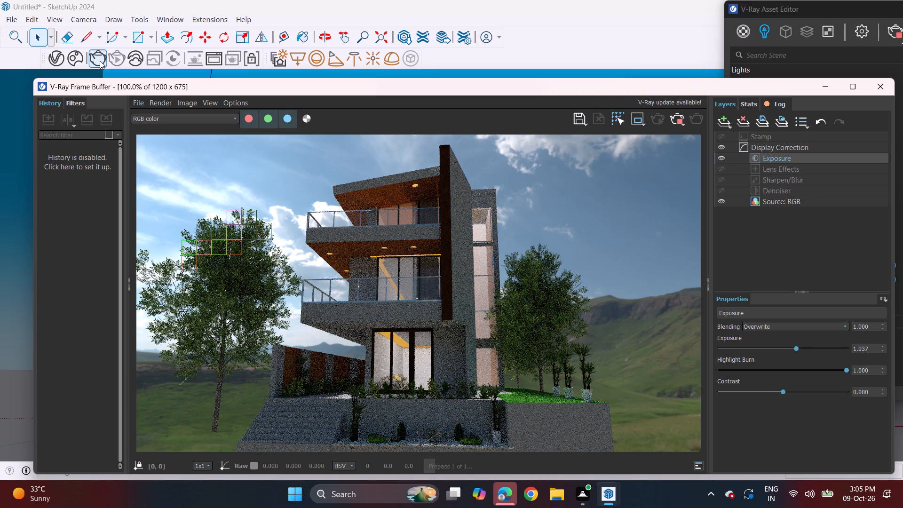
Close the render window, reframe the house from a slightly higher viewpoint, and render the new view with V-Ray.
double_click(879, 86)
middle_drag(467, 254, 468, 258)
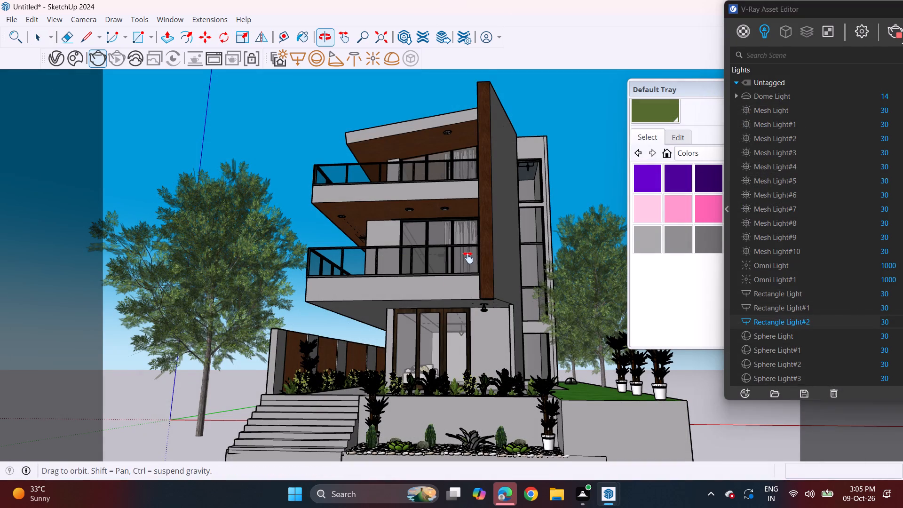
middle_drag(468, 258, 464, 298)
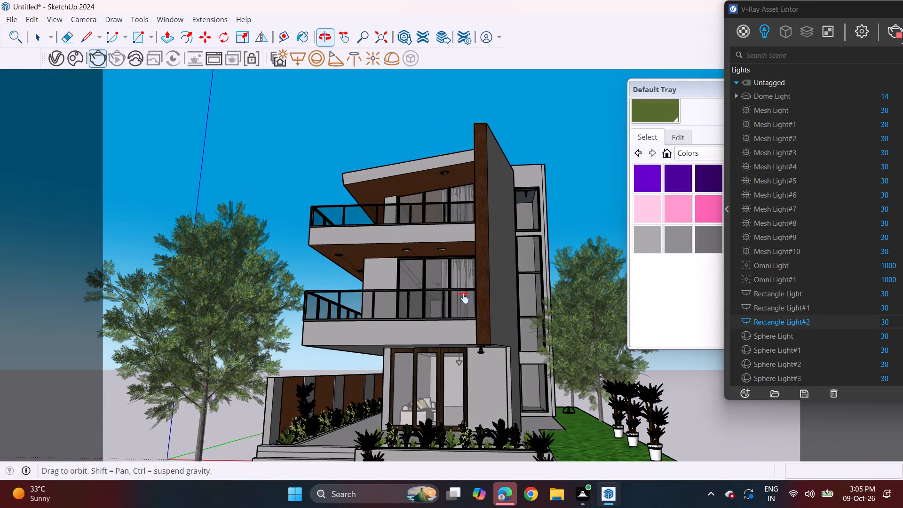
middle_drag(464, 298, 464, 302)
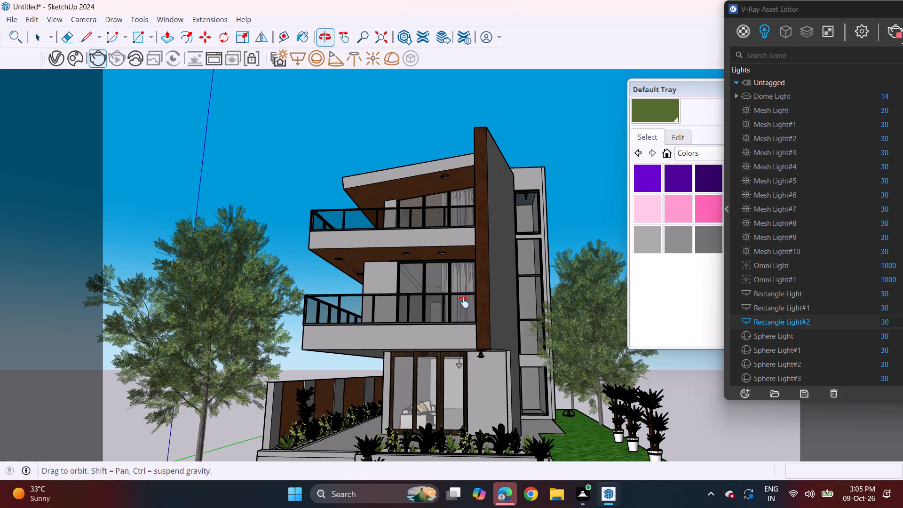
middle_drag(464, 302, 463, 287)
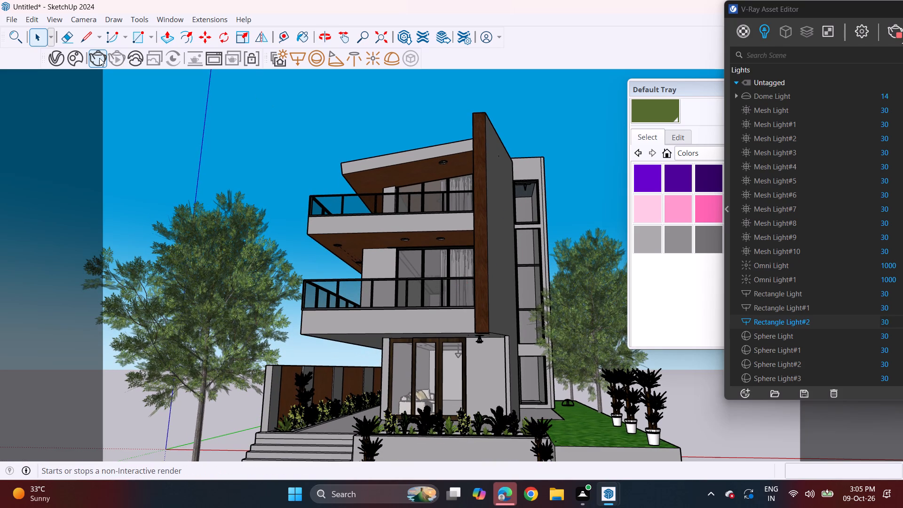
click(99, 58)
click(100, 56)
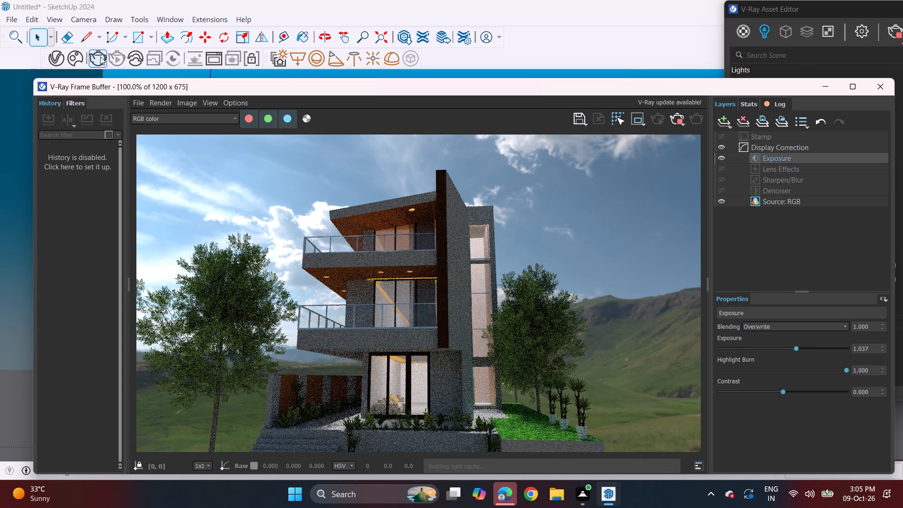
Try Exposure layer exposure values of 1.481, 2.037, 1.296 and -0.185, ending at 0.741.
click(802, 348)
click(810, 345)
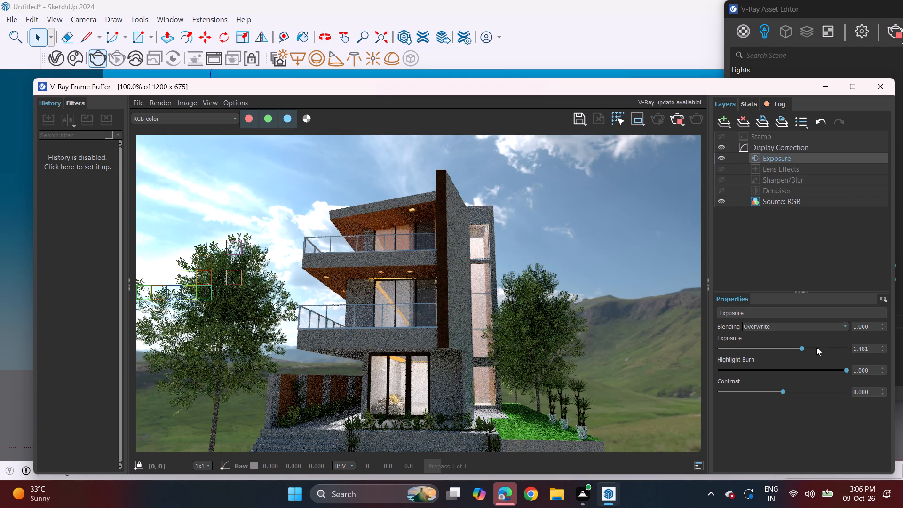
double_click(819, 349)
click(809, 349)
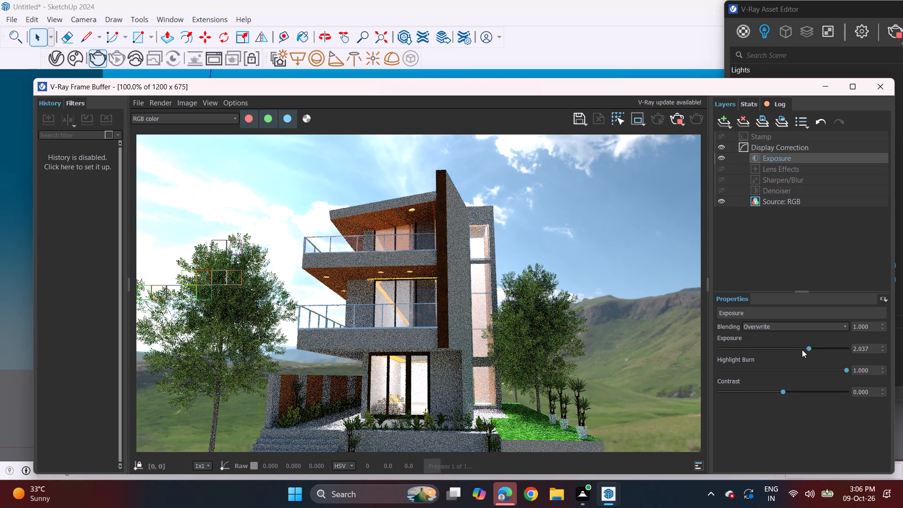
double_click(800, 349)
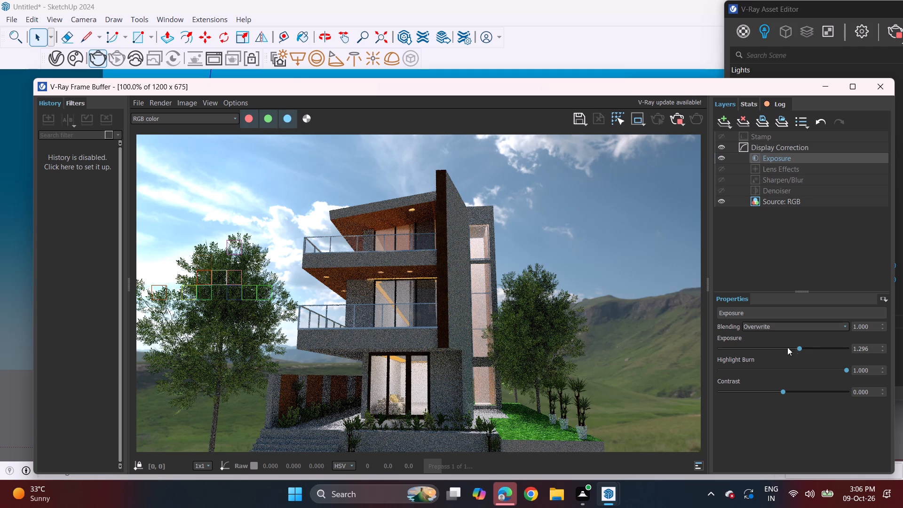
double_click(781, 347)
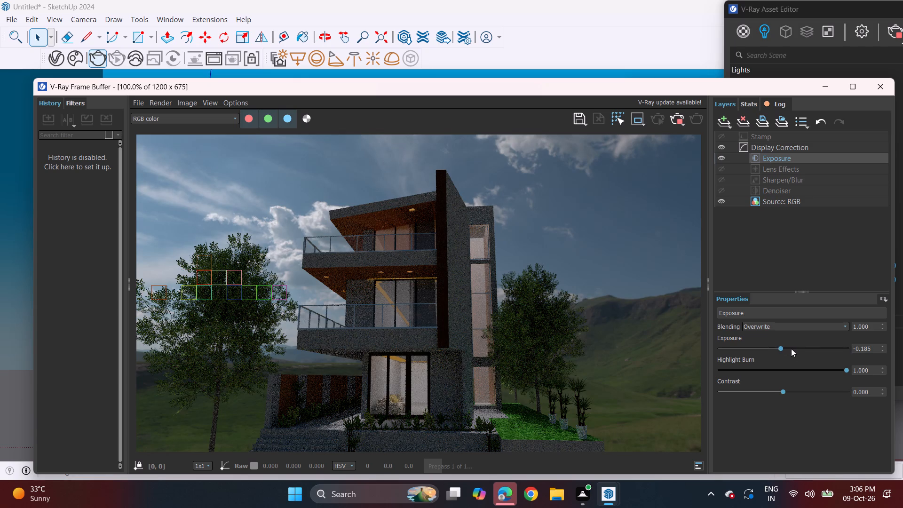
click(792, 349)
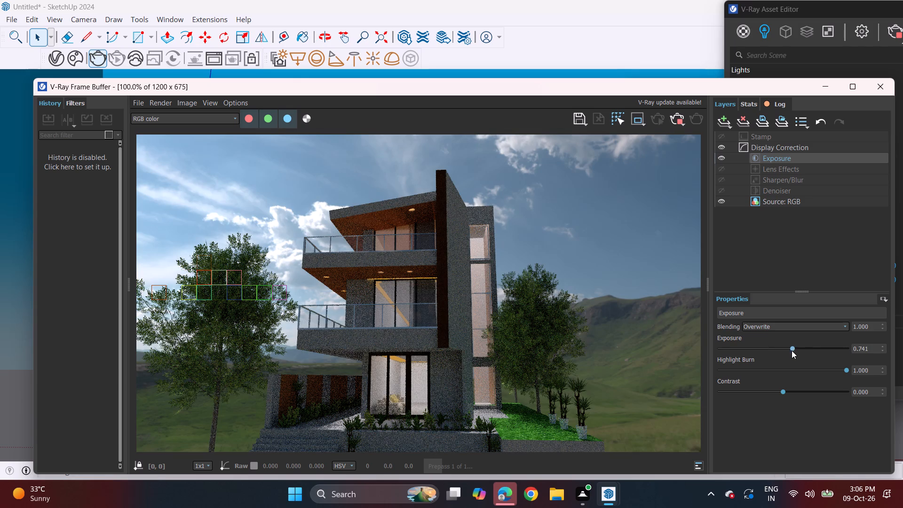
Set the Exposure layer's contrast to -0.081 after trying 0.267.
click(788, 392)
click(798, 391)
drag(798, 391, 803, 389)
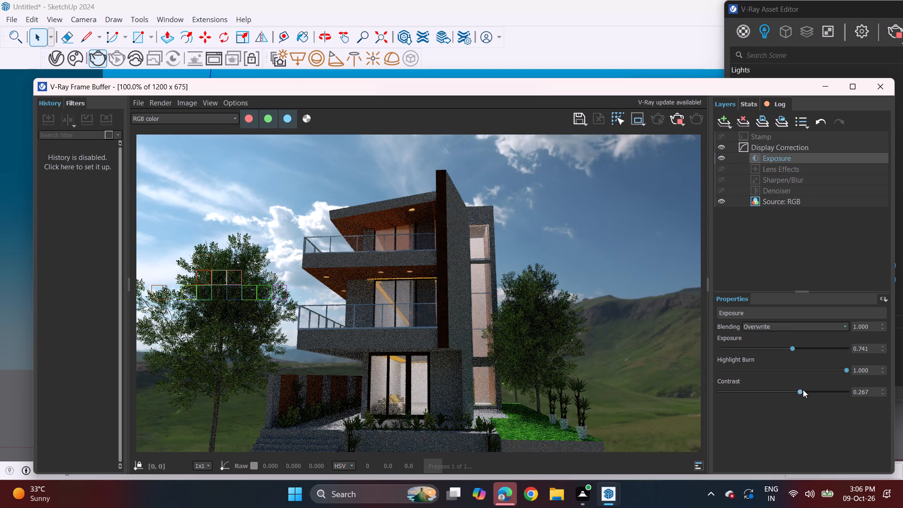
drag(787, 390, 778, 388)
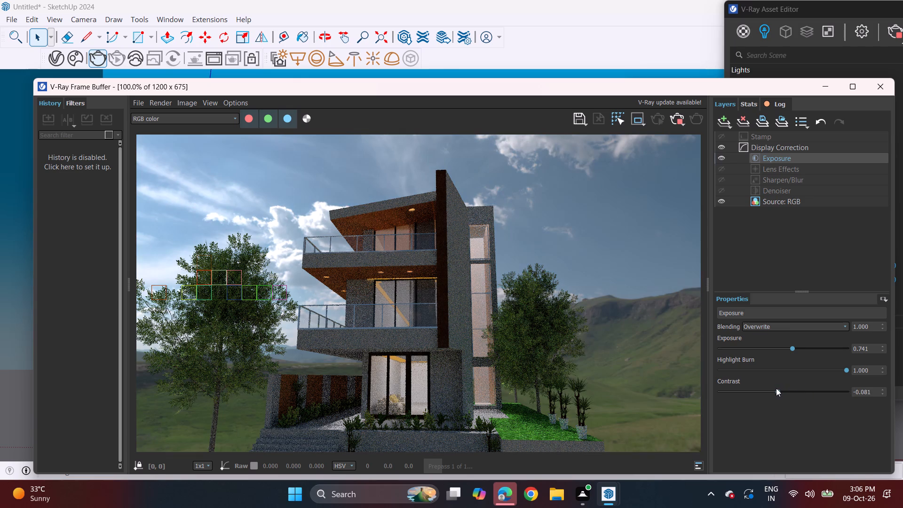
triple_click(775, 388)
click(780, 386)
click(784, 386)
Set the Exposure layer's exposure to 0.444 after trying 0.037 and 0.741.
click(784, 350)
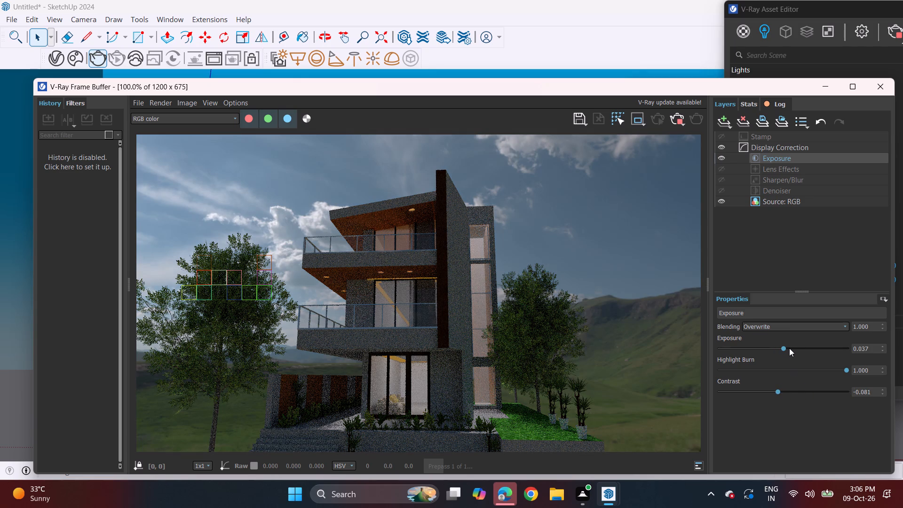
double_click(792, 349)
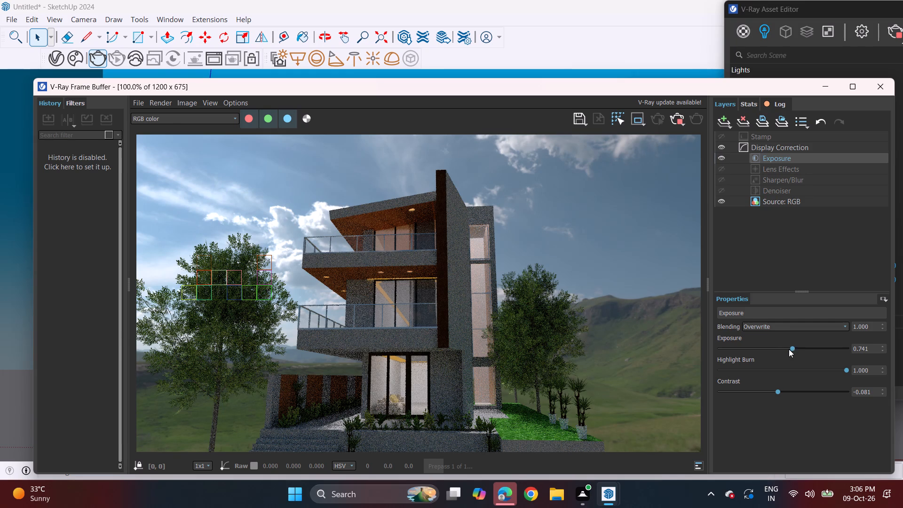
click(789, 349)
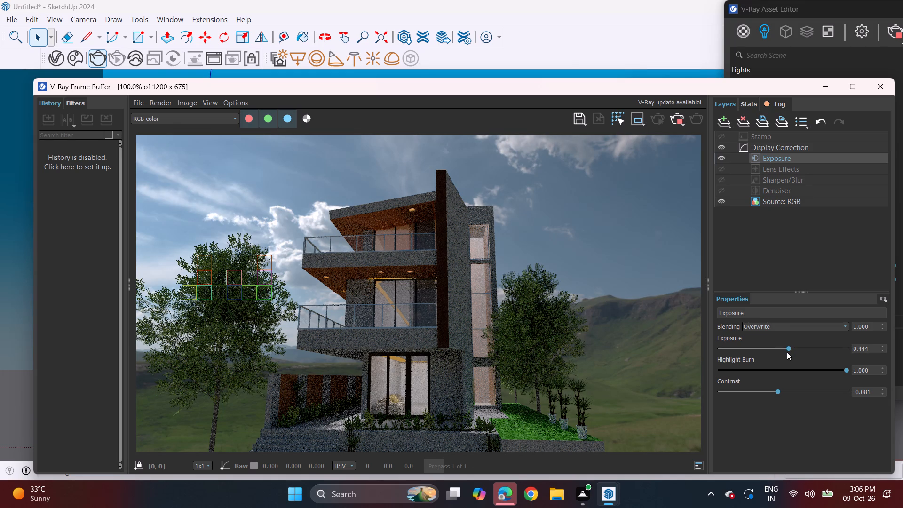
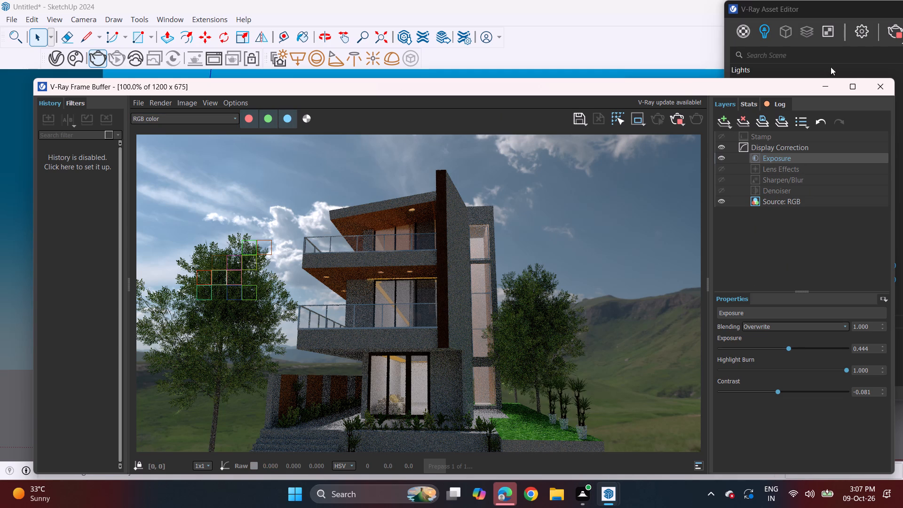
Close the render window and set the render output image width to 800, keeping the 16:9 widescreen aspect ratio.
click(877, 85)
click(863, 29)
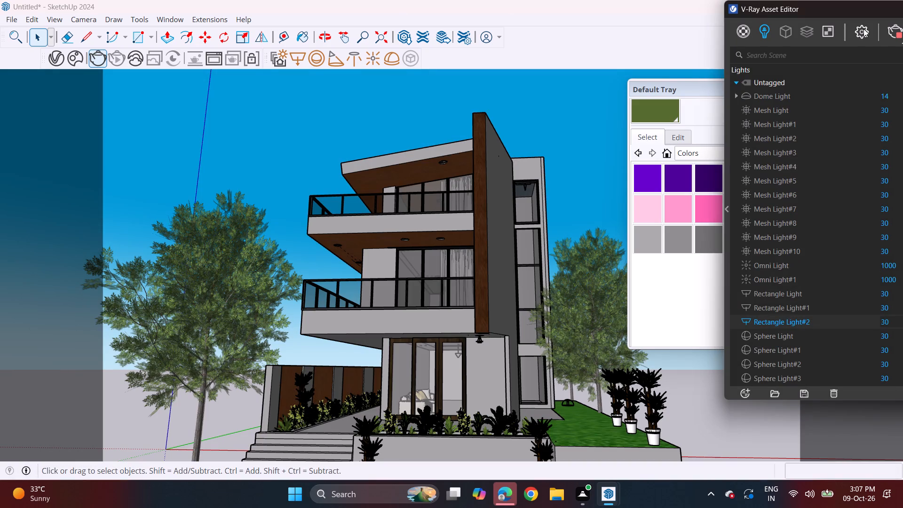
click(826, 244)
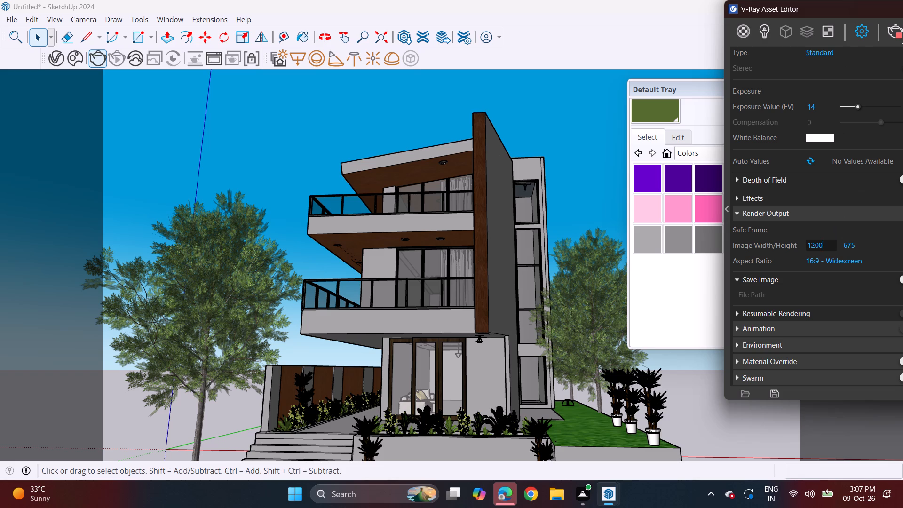
key(BackSpace)
key(BackSpace)
key(BackSpace)
key(BackSpace)
key(5)
key(BackSpace)
text(800)
key(Return)
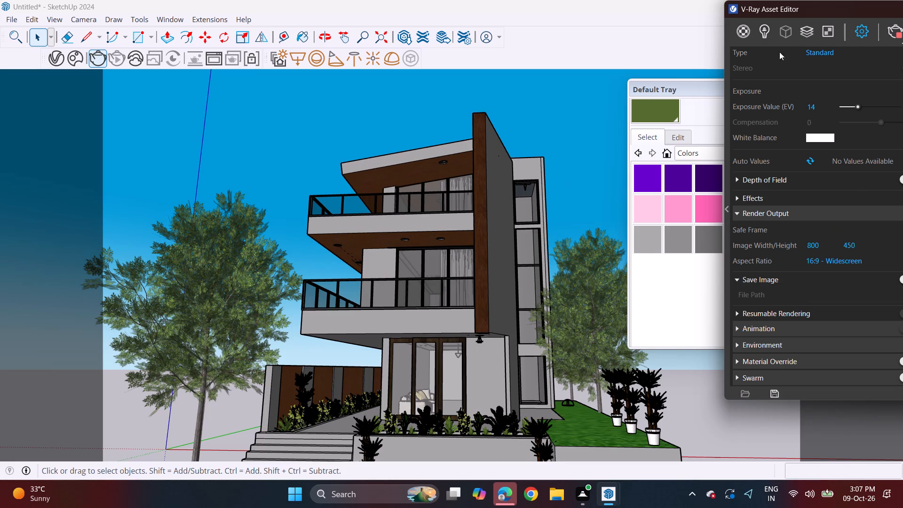
Stop the running V-Ray render and start a new non-interactive render of the same view.
click(95, 62)
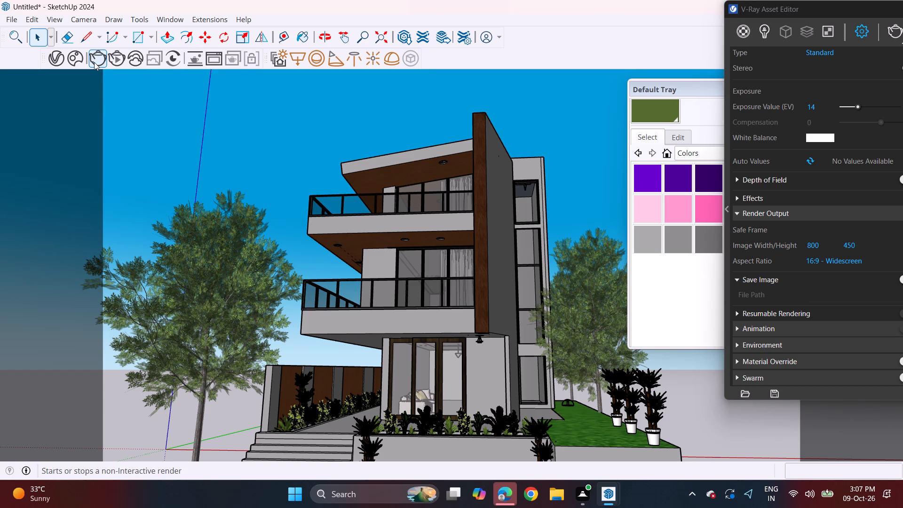
click(103, 60)
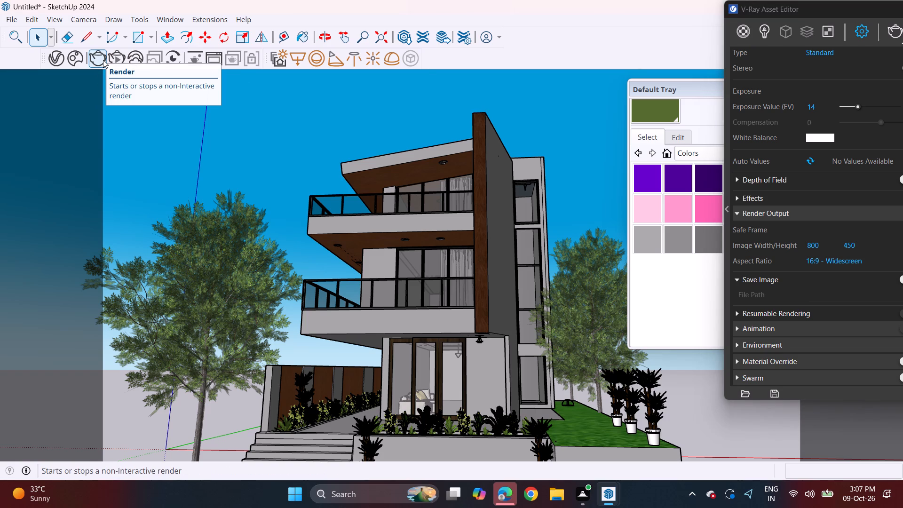
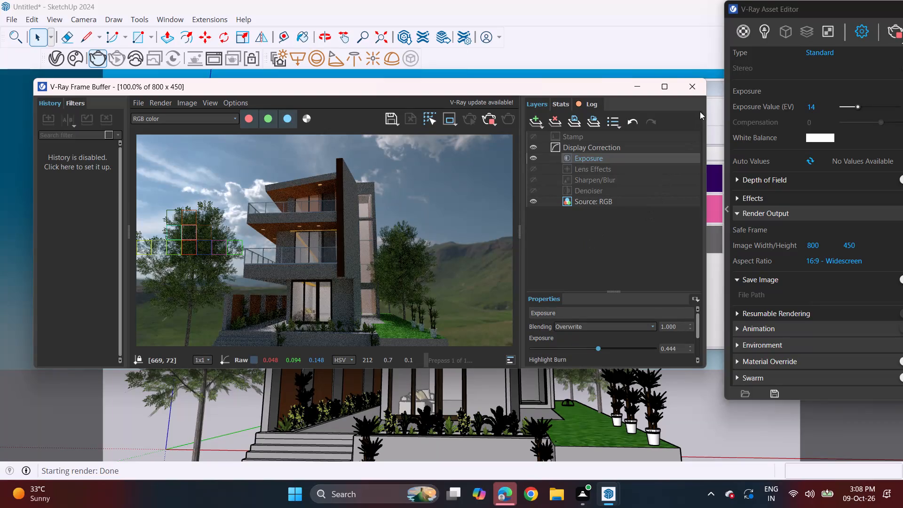
Close the render window, sample the grey material from the upper balcony's front band, and lighten its colour to a pale grey.
click(693, 85)
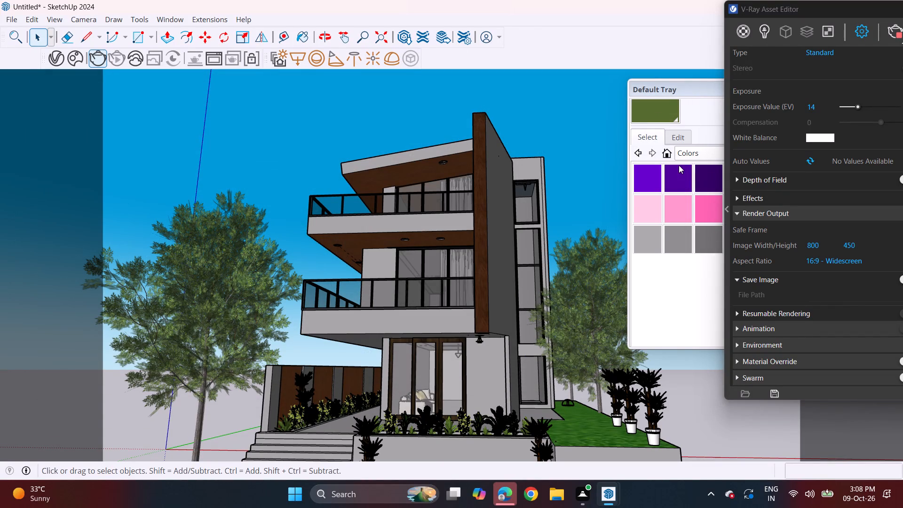
scroll(658, 131, up, 3)
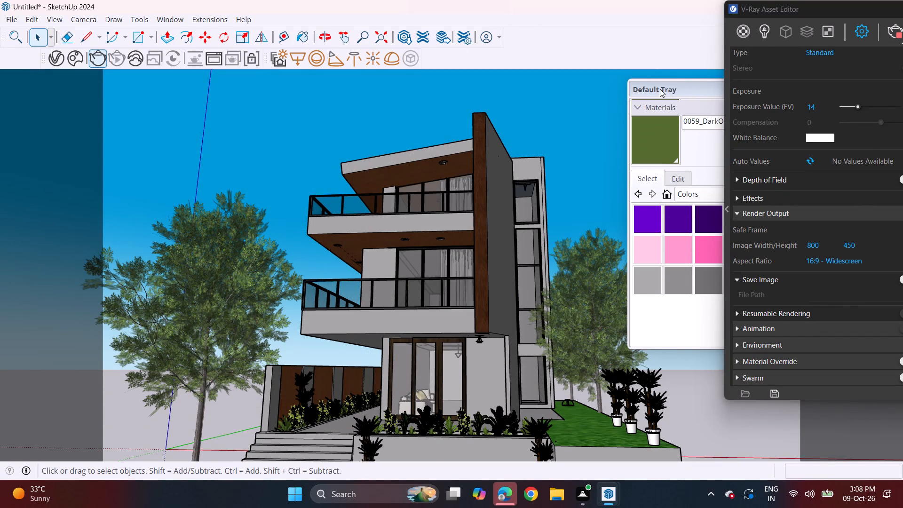
drag(660, 89, 552, 71)
click(552, 71)
click(878, 162)
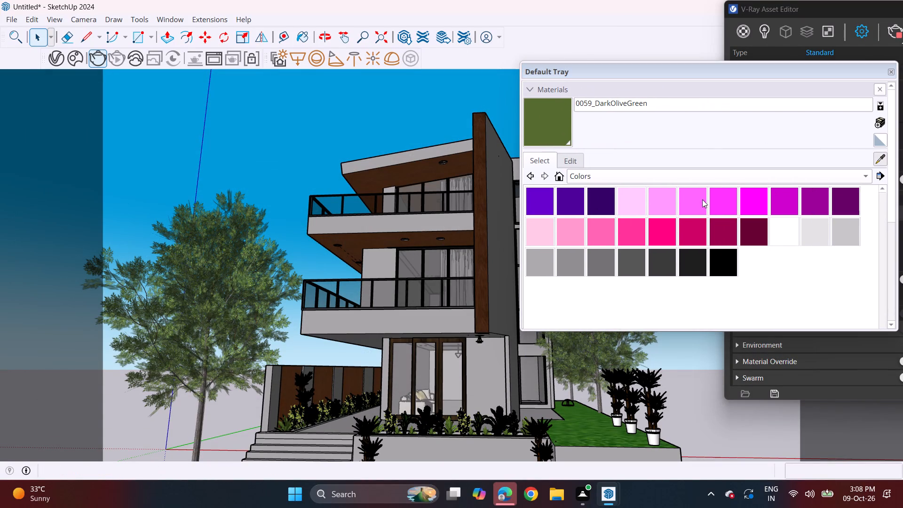
click(466, 220)
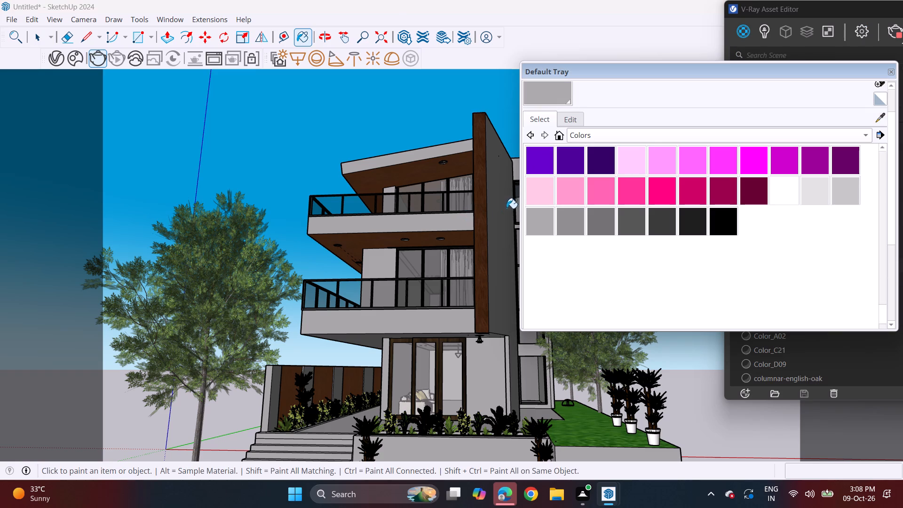
click(571, 117)
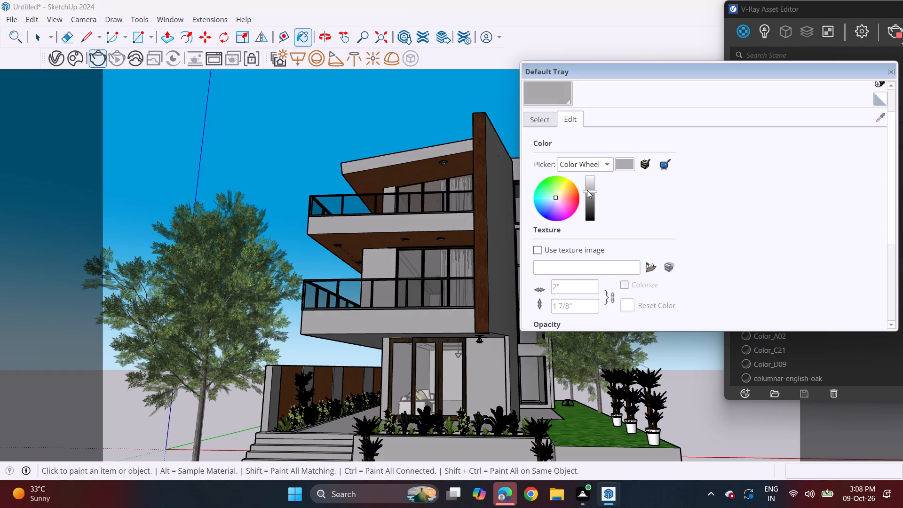
click(590, 187)
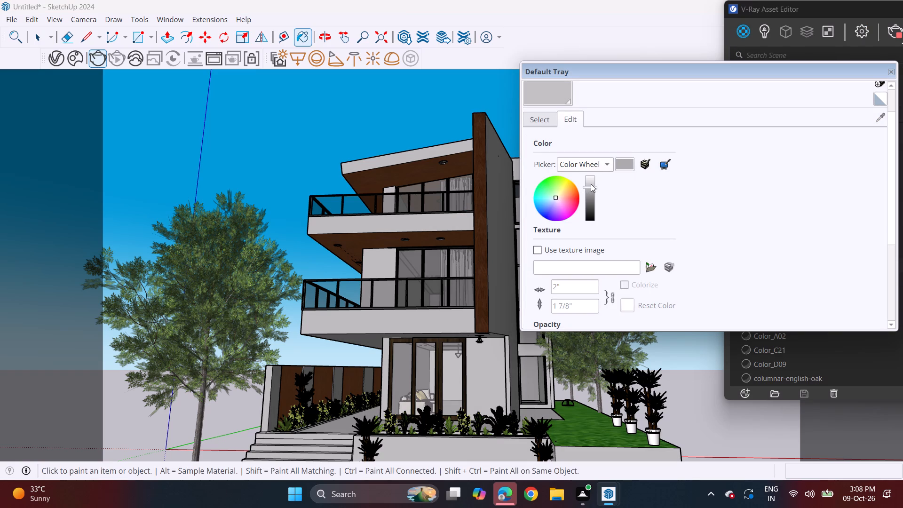
click(591, 184)
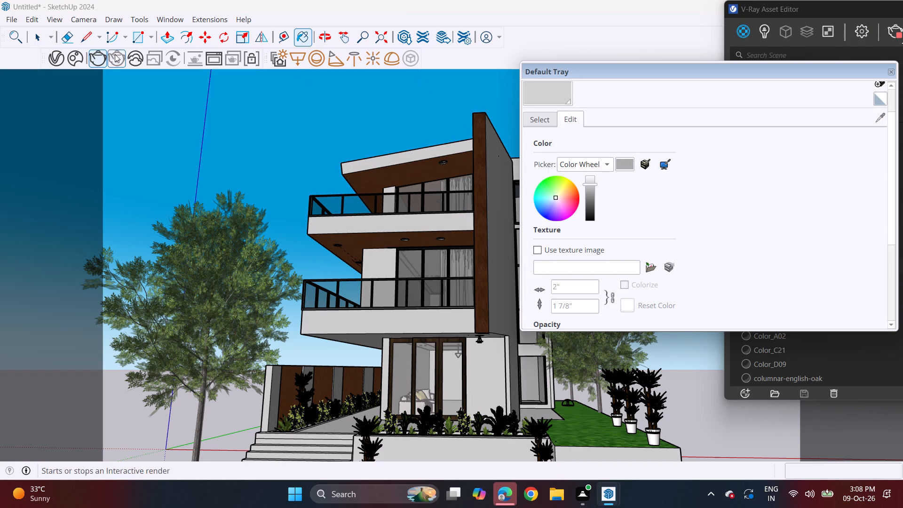
Stop the running V-Ray render and start a new non-interactive render with the lightened wall material.
click(99, 63)
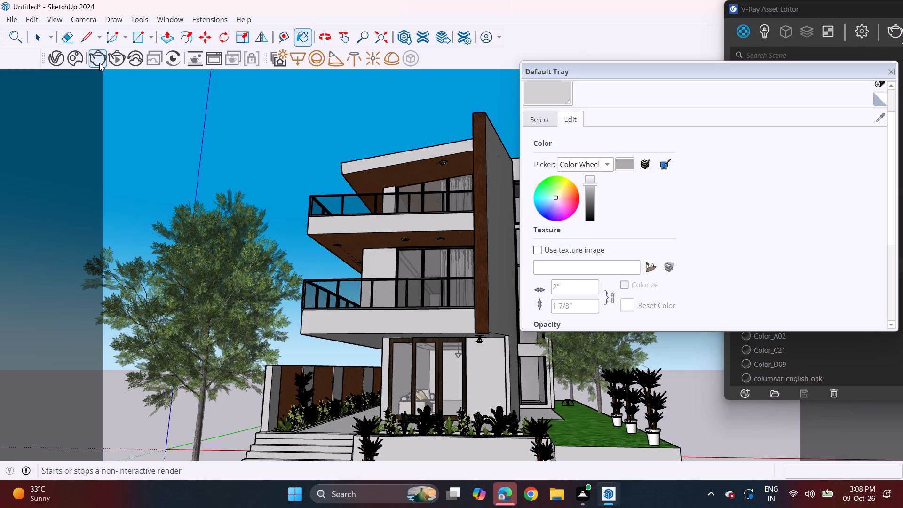
click(99, 63)
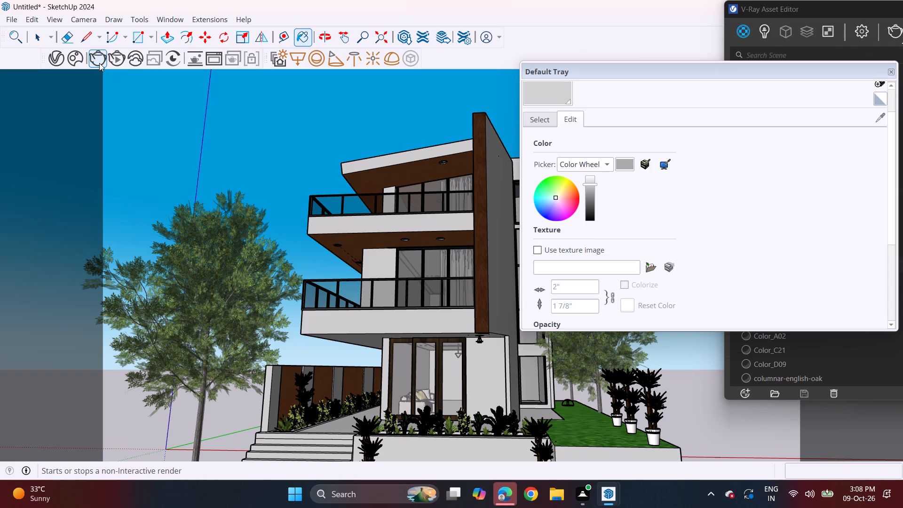
double_click(99, 63)
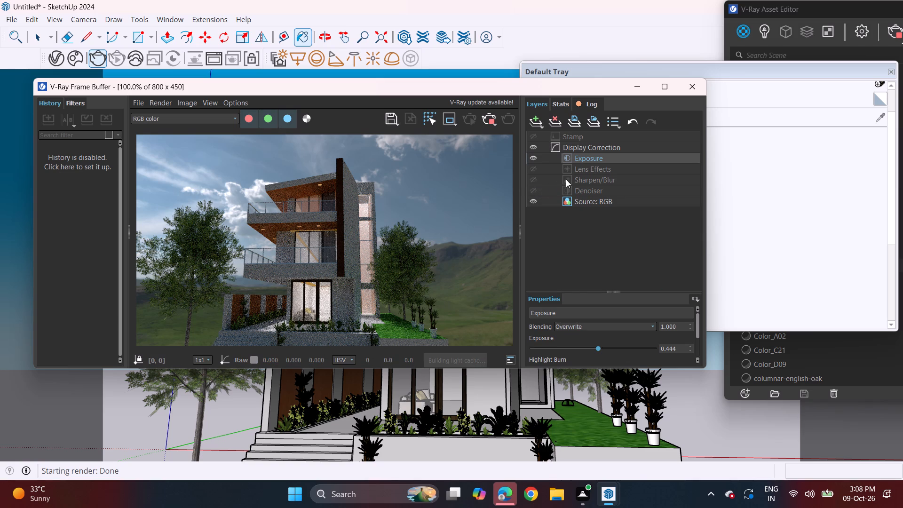
Close the render window and lighten the sampled wall material further to near white.
click(695, 87)
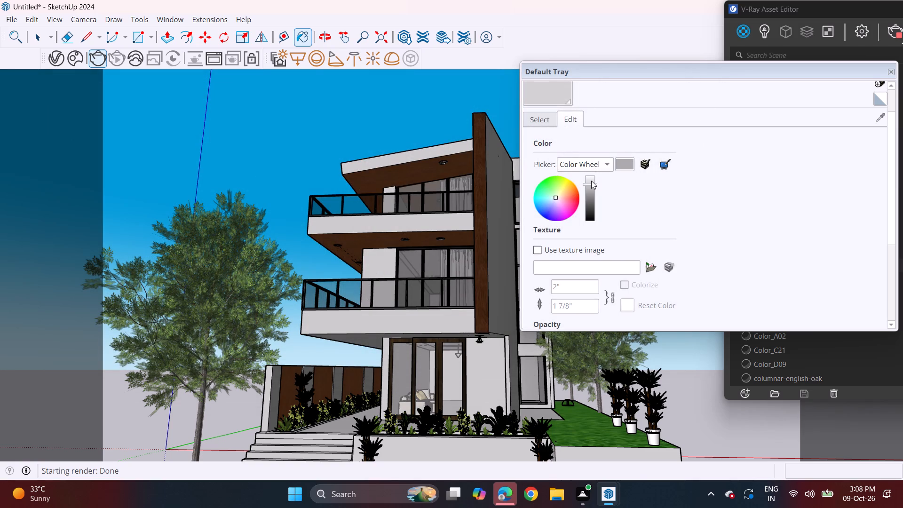
double_click(591, 181)
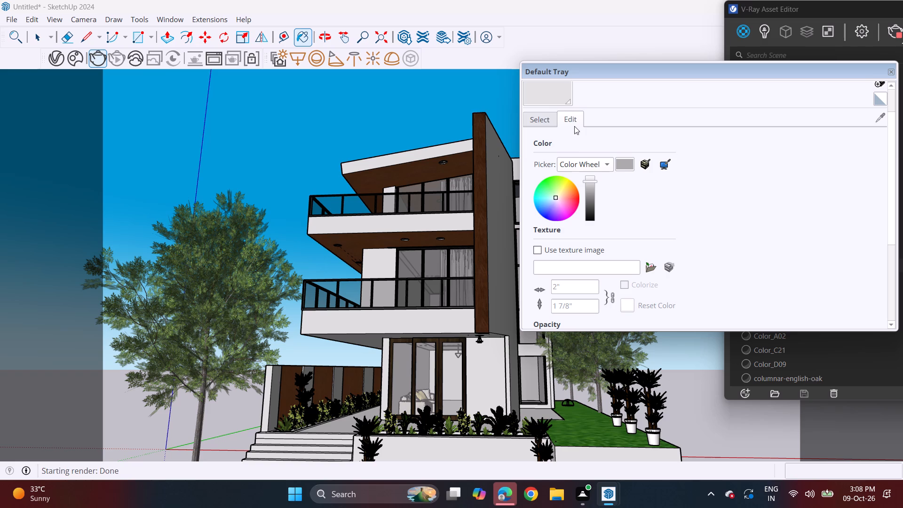
Stop the running V-Ray render and start a new non-interactive render with the near-white wall material.
click(95, 62)
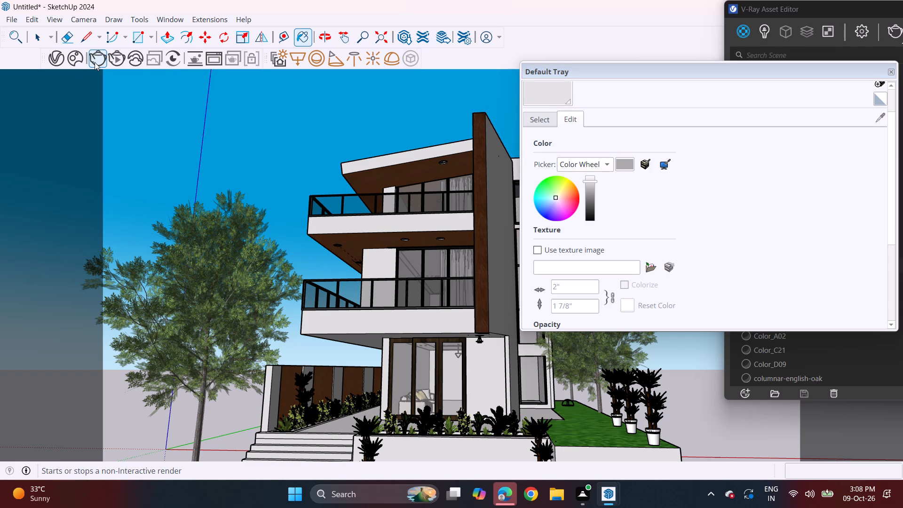
click(101, 56)
click(102, 59)
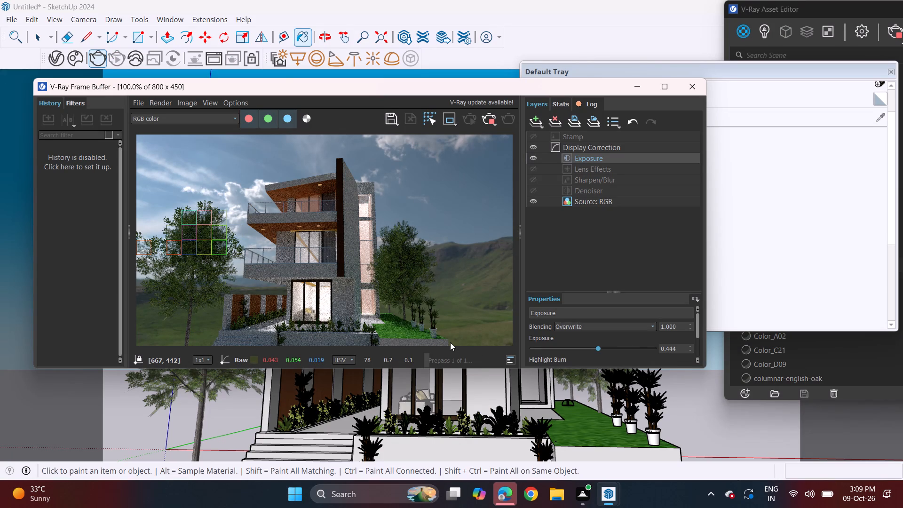
Close the render window and lower the Light Cache subdivs to 441 in the V-Ray Global Illumination settings.
click(688, 88)
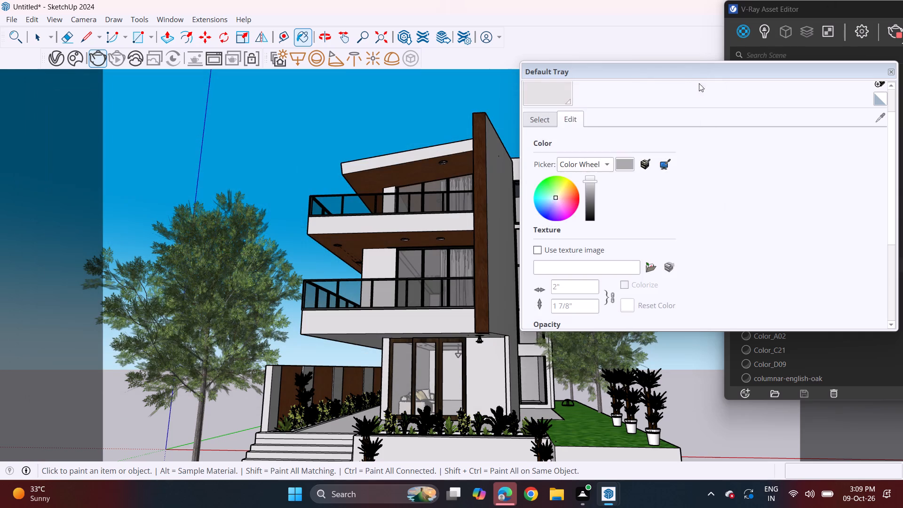
double_click(860, 31)
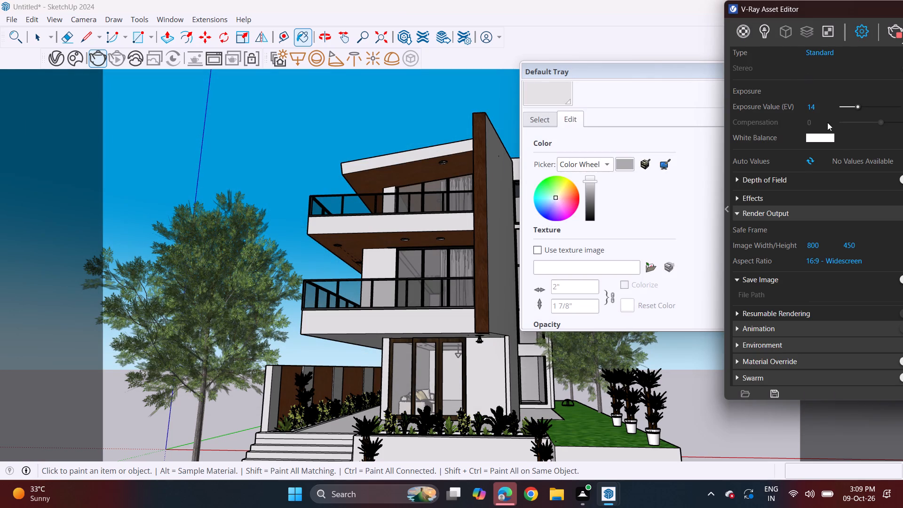
drag(749, 45, 709, 46)
drag(740, 8, 374, 29)
click(374, 29)
scroll(400, 115, up, 3)
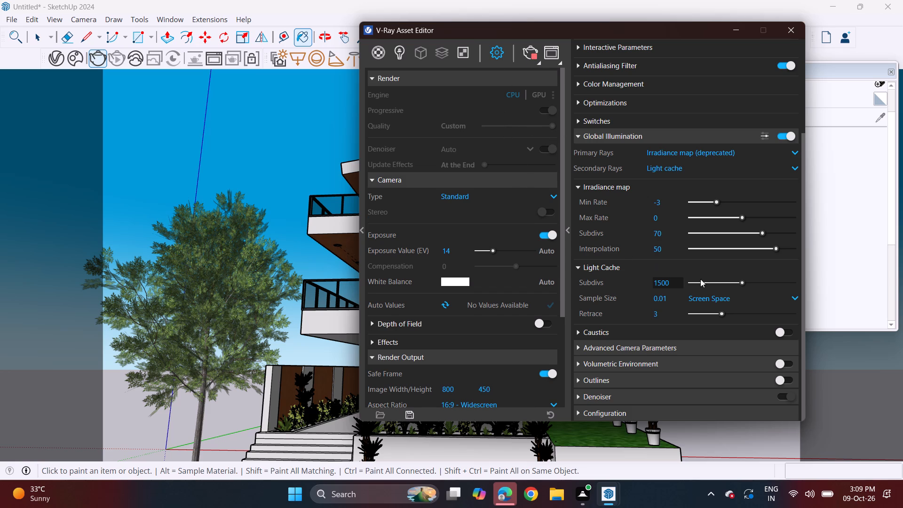
scroll(689, 298, down, 1)
click(713, 281)
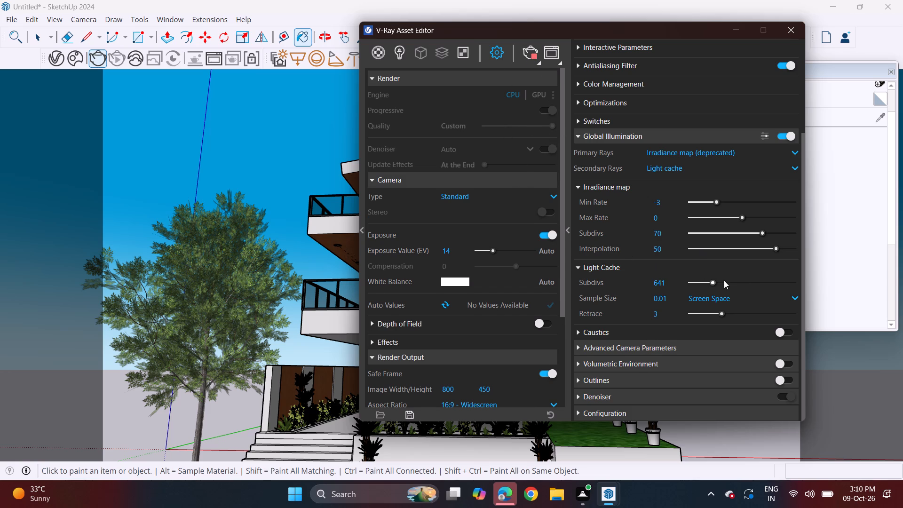
click(718, 280)
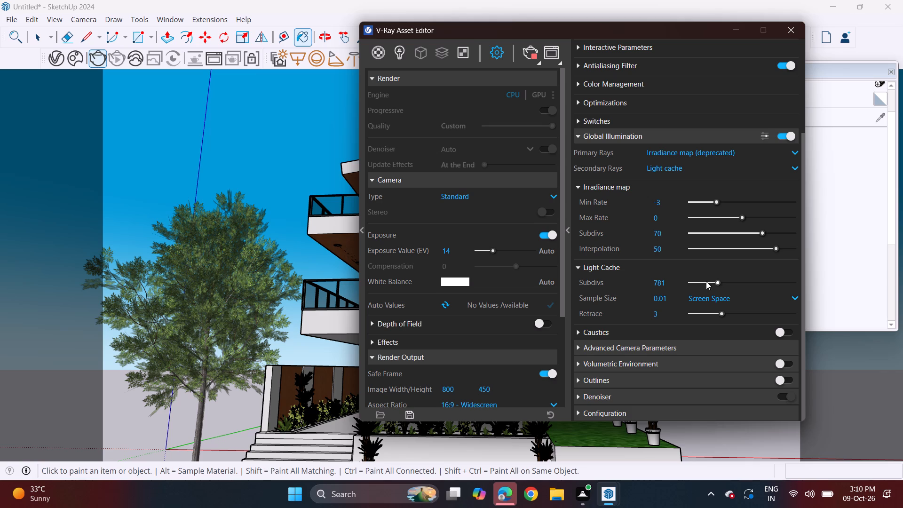
click(706, 281)
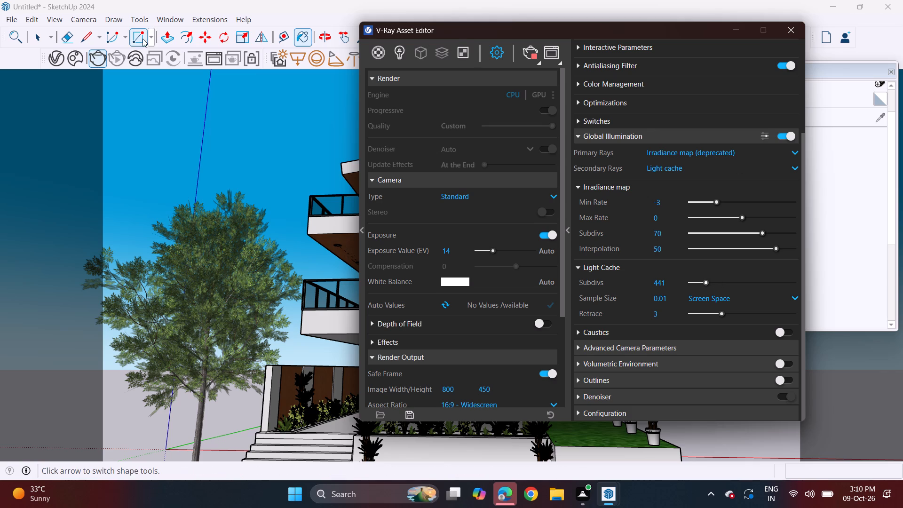
Stop the running V-Ray render and start a new non-interactive render with the reduced Light Cache subdivs.
click(97, 60)
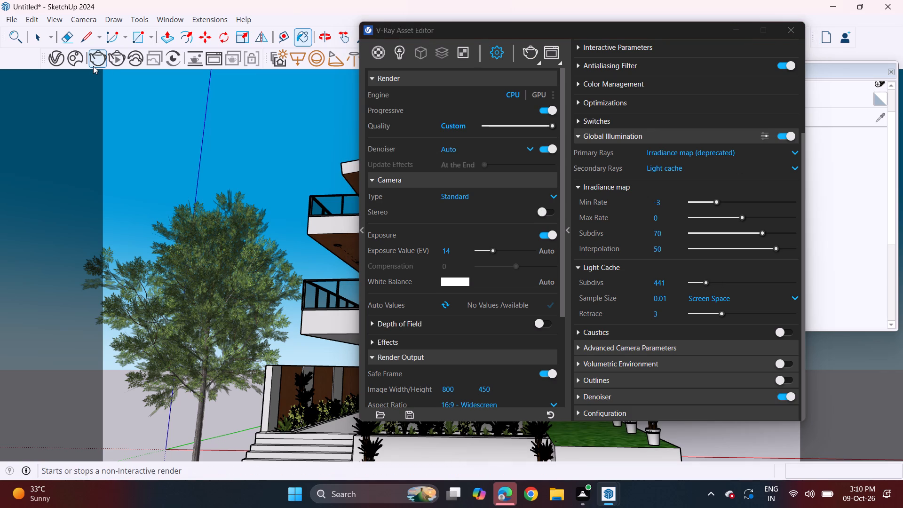
click(93, 66)
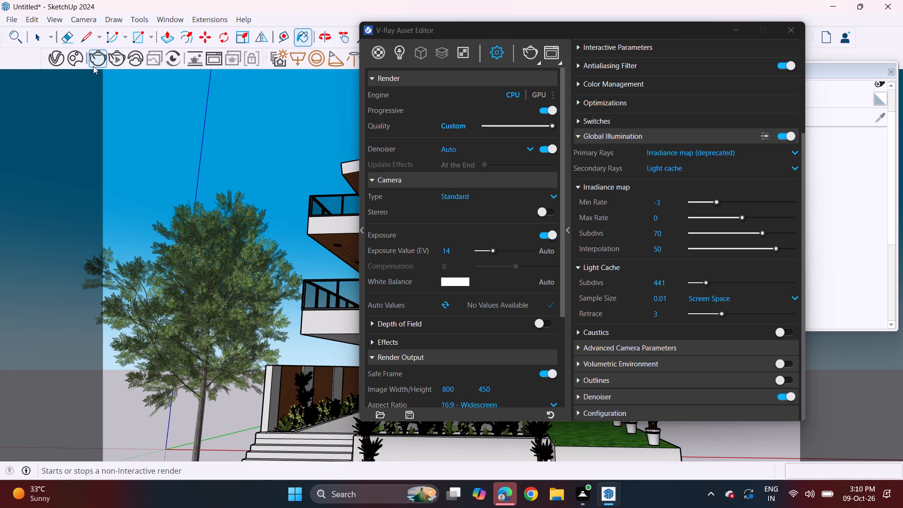